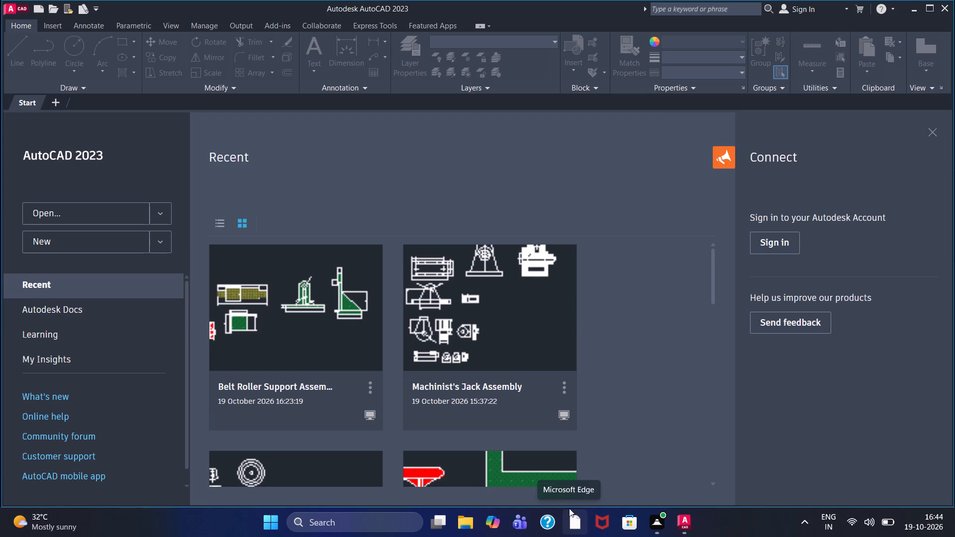
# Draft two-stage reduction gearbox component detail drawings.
# Create a new blank drawing.
pyautogui.click(114, 227)
pyautogui.click(109, 235)
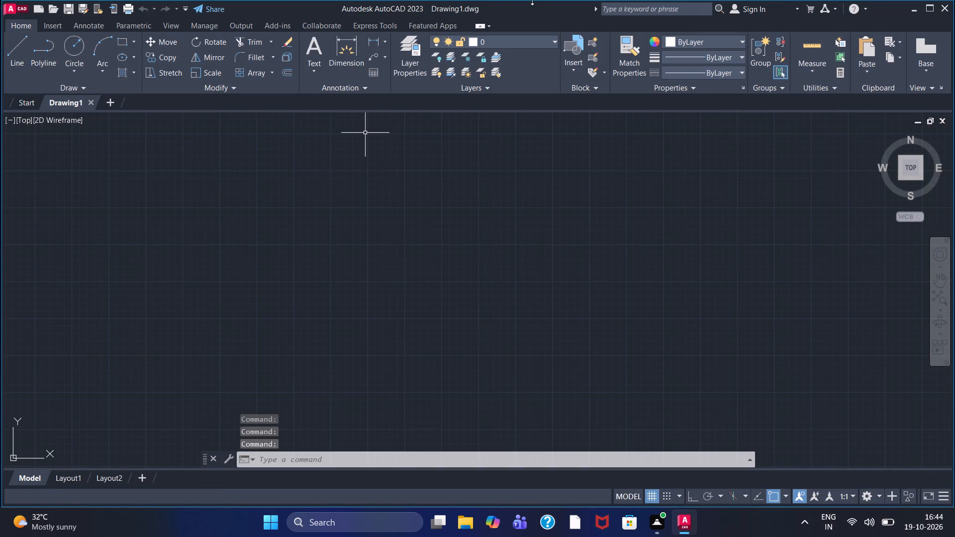
# With Ortho on, draw connected lines: about 139 units horizontally to the right, a short drop, 4 units right, and 20 units up.
pyautogui.click(13, 51)
pyautogui.scroll(6, 81, 258)
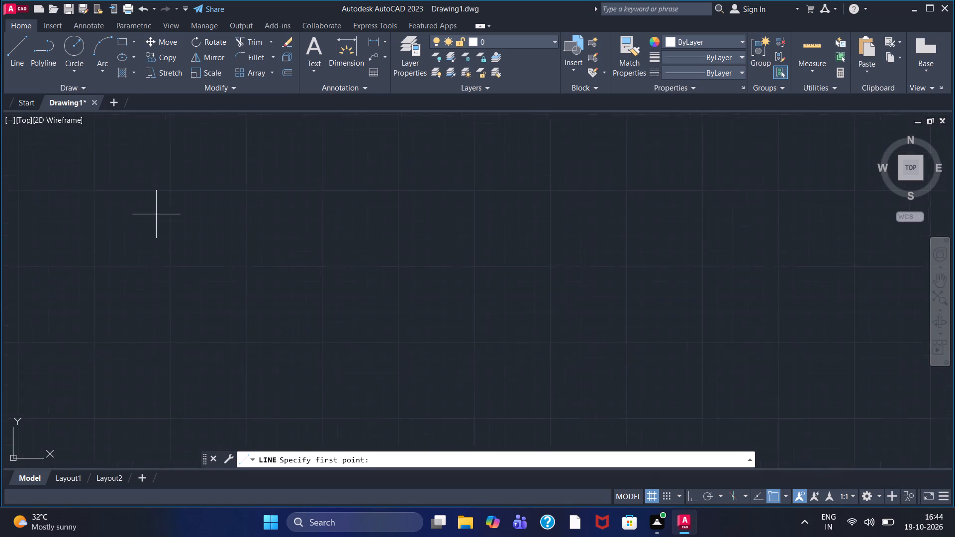
pyautogui.click(128, 229)
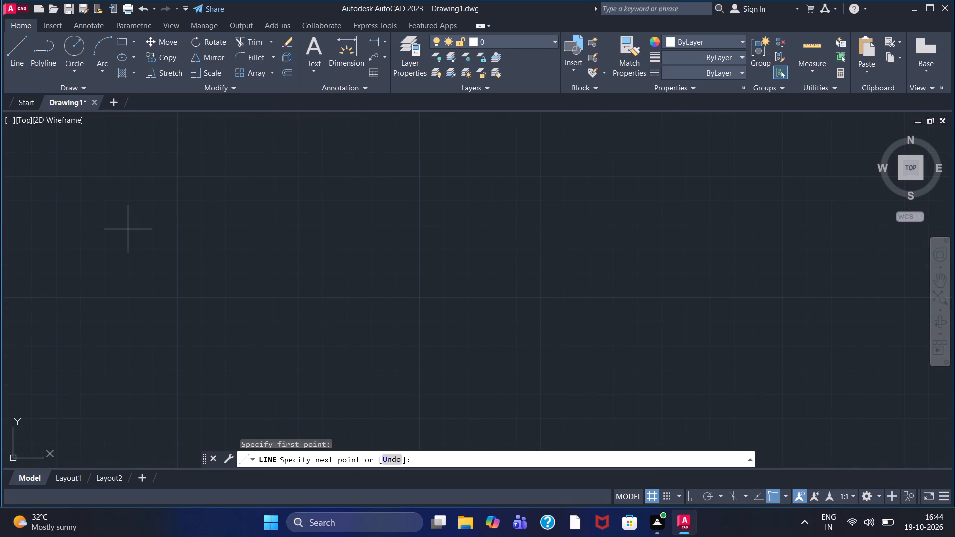
pyautogui.press('F8')
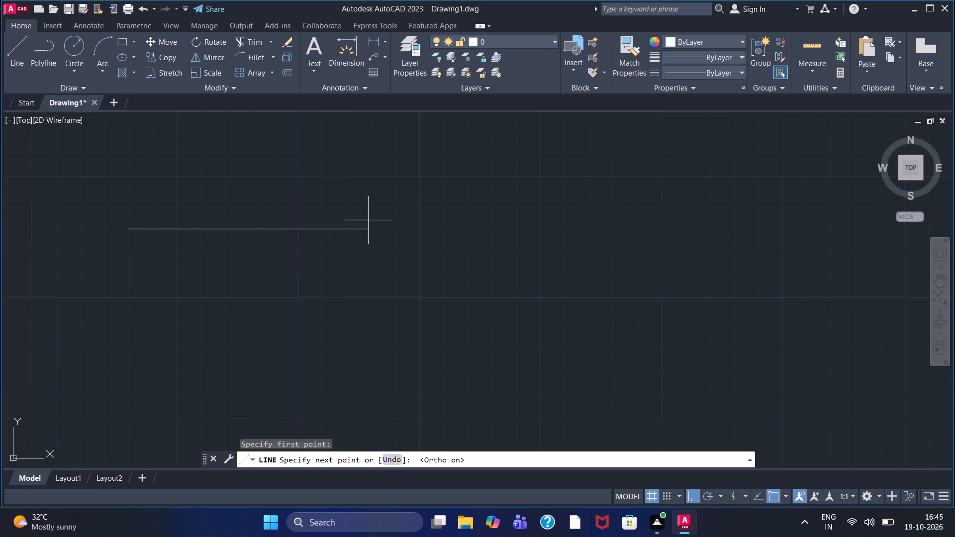
pyautogui.click(467, 240)
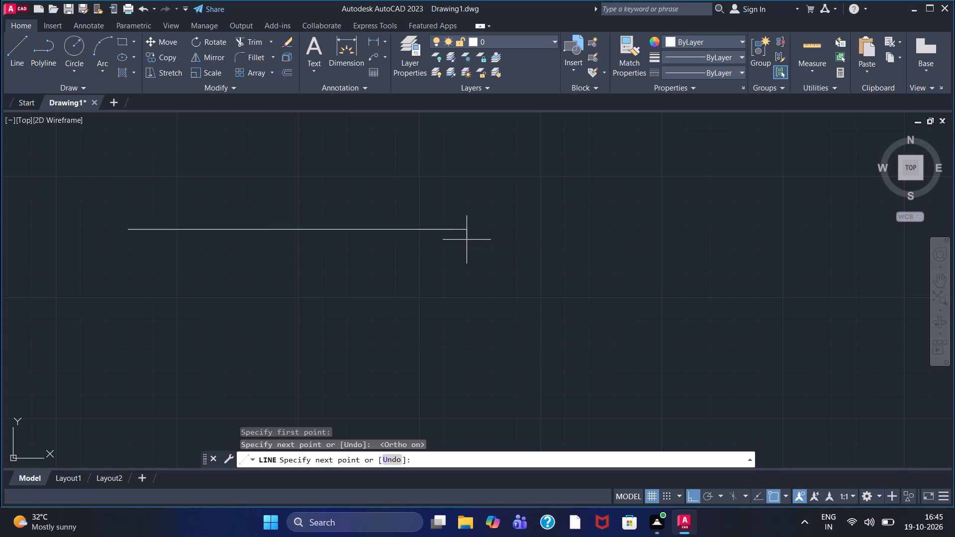
pyautogui.doubleClick(474, 267)
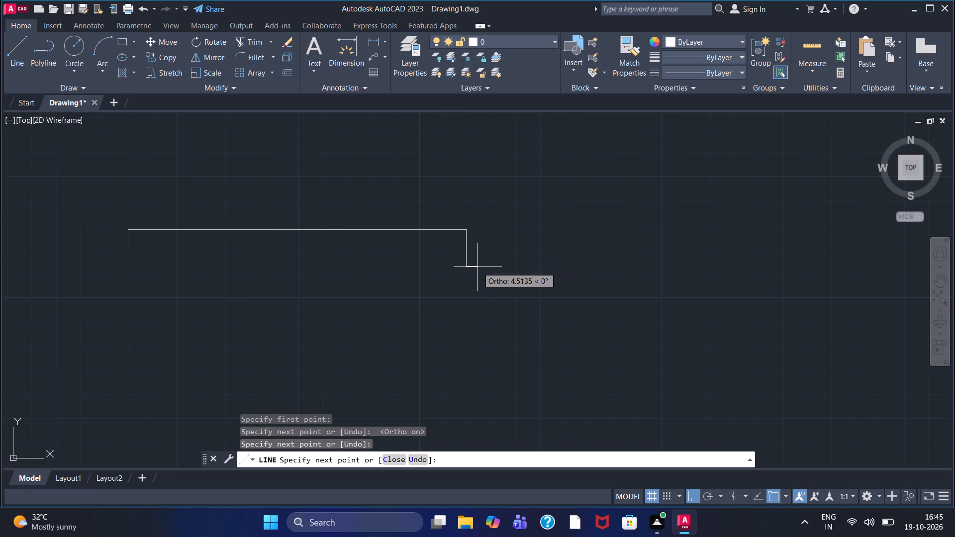
pyautogui.press('4')
pyautogui.press('Return')
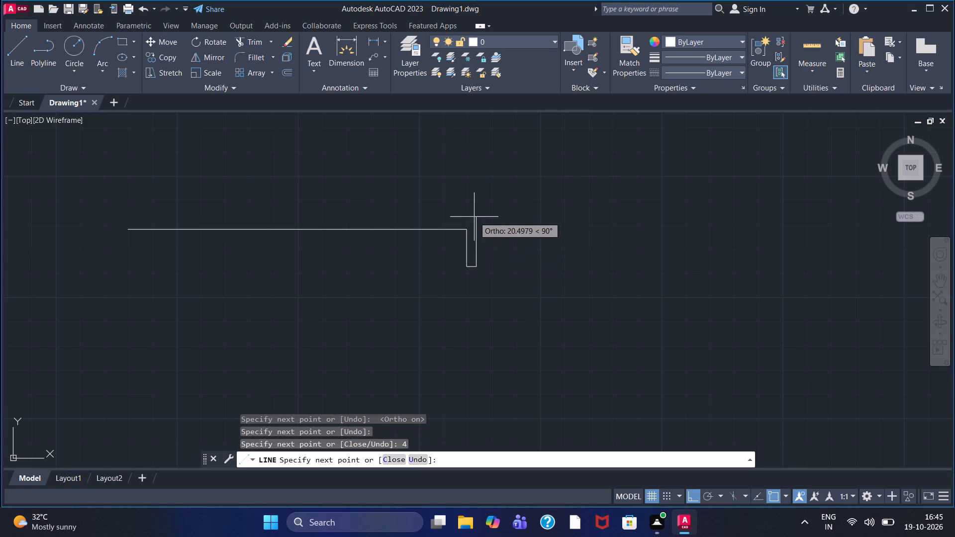
pyautogui.write('20')
pyautogui.press('Return')
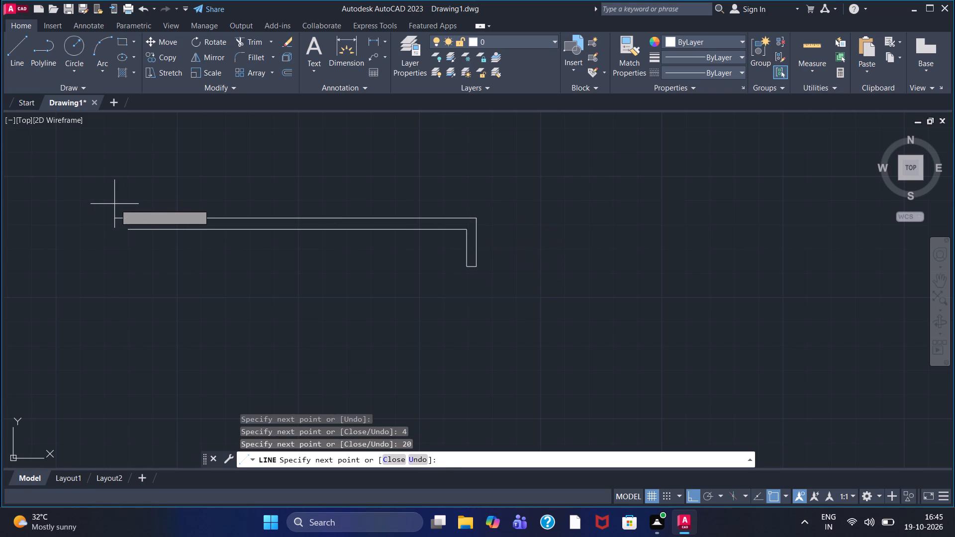
# Continue the outline leftward past its start, down 6 units and further for the left leg, 4 units across, and up beyond the inner line.
pyautogui.click(116, 207)
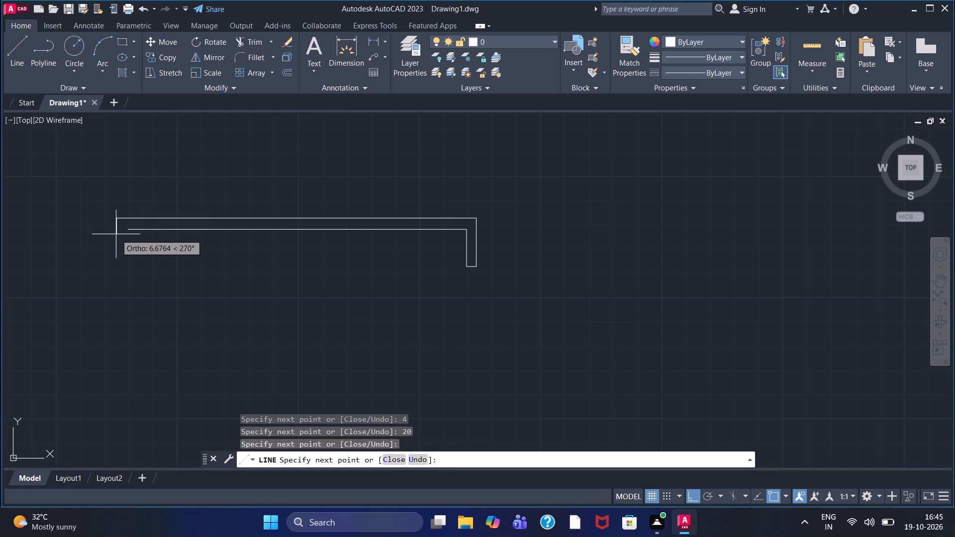
pyautogui.press('6')
pyautogui.press('Return')
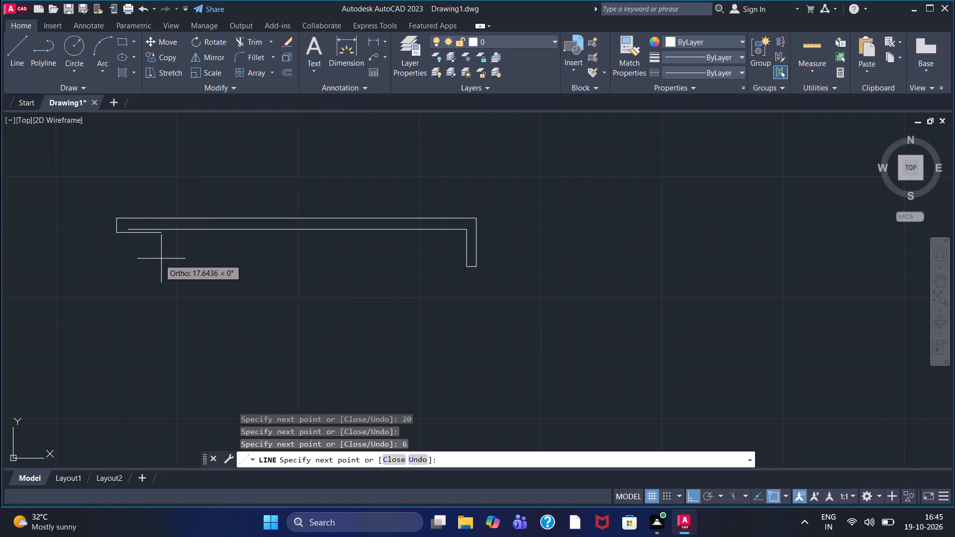
pyautogui.click(128, 264)
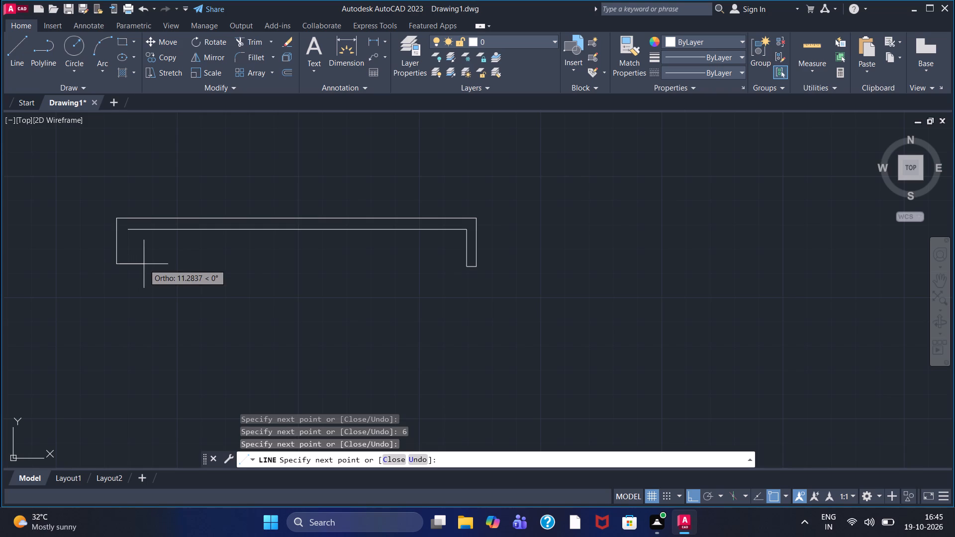
pyautogui.press('4')
pyautogui.press('Return')
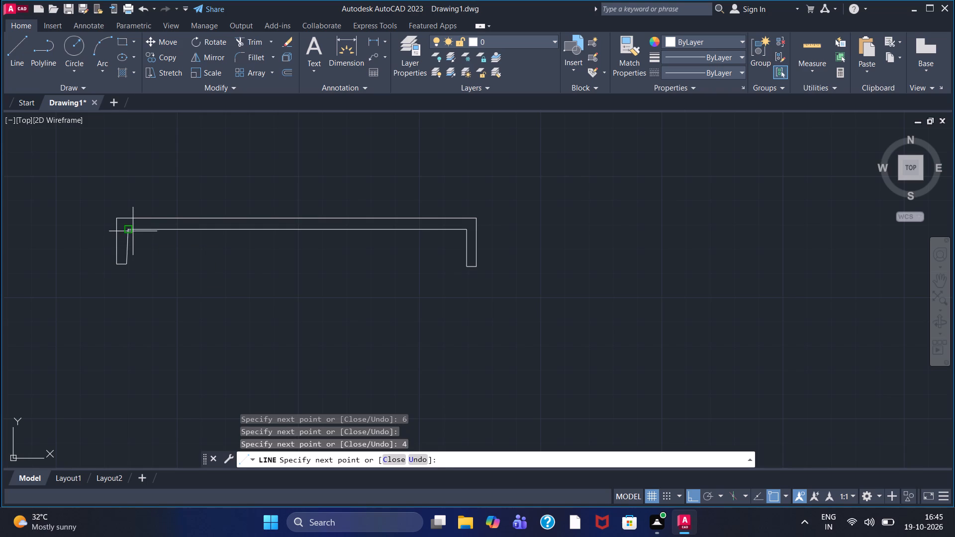
pyautogui.scroll(4, 115, 237)
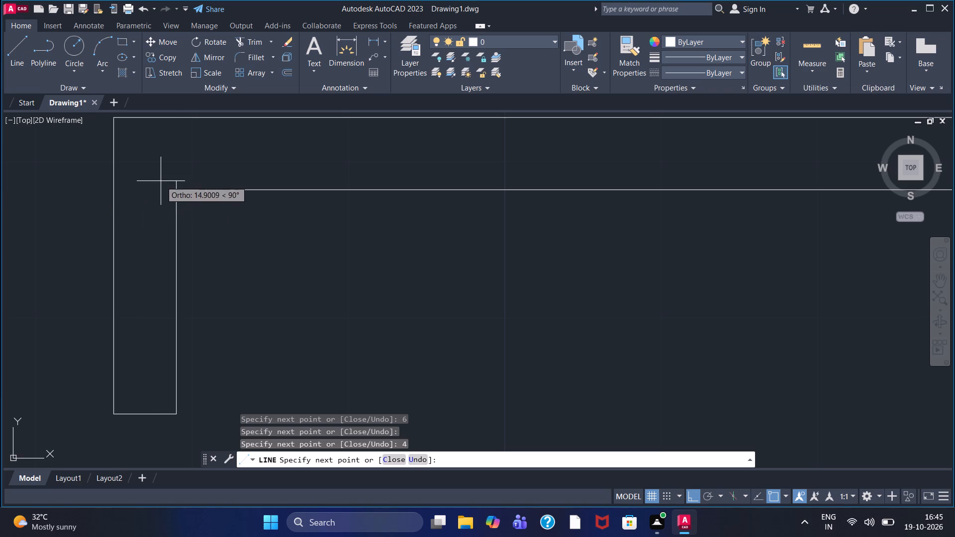
pyautogui.click(180, 163)
pyautogui.rightClick(180, 163)
pyautogui.click(189, 167)
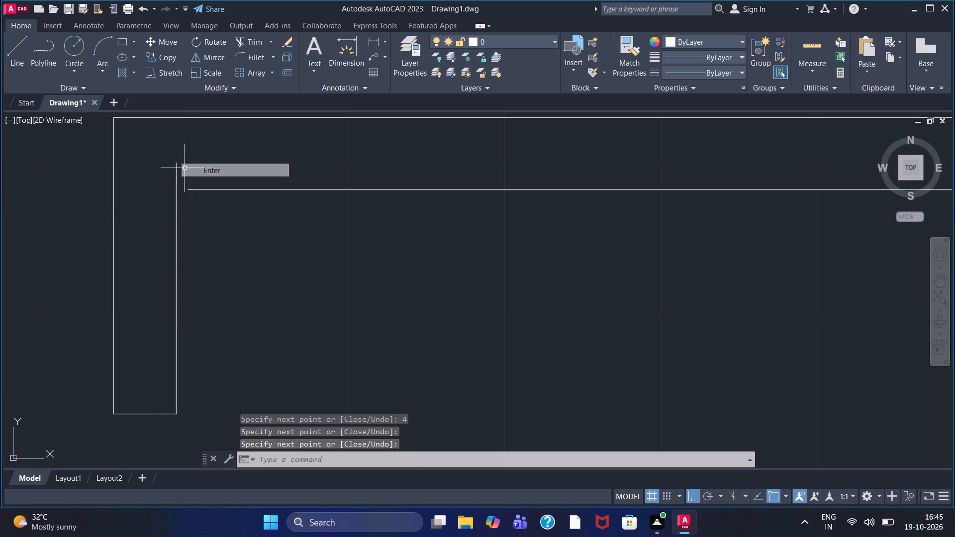
# Draw a short horizontal line leftward from the inner line's left end, crossing the left leg's inner edge.
pyautogui.click(22, 65)
pyautogui.click(189, 189)
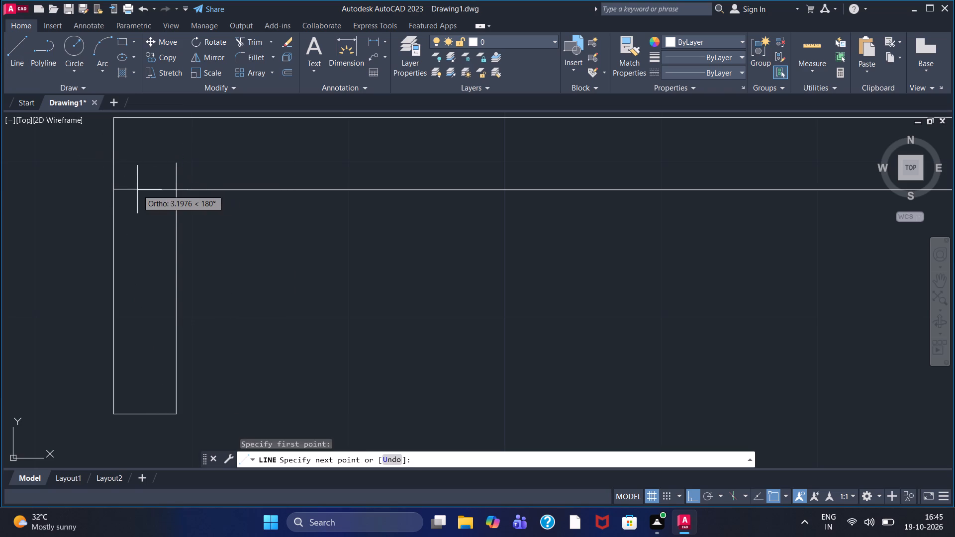
pyautogui.click(144, 190)
pyautogui.rightClick(144, 190)
pyautogui.click(159, 201)
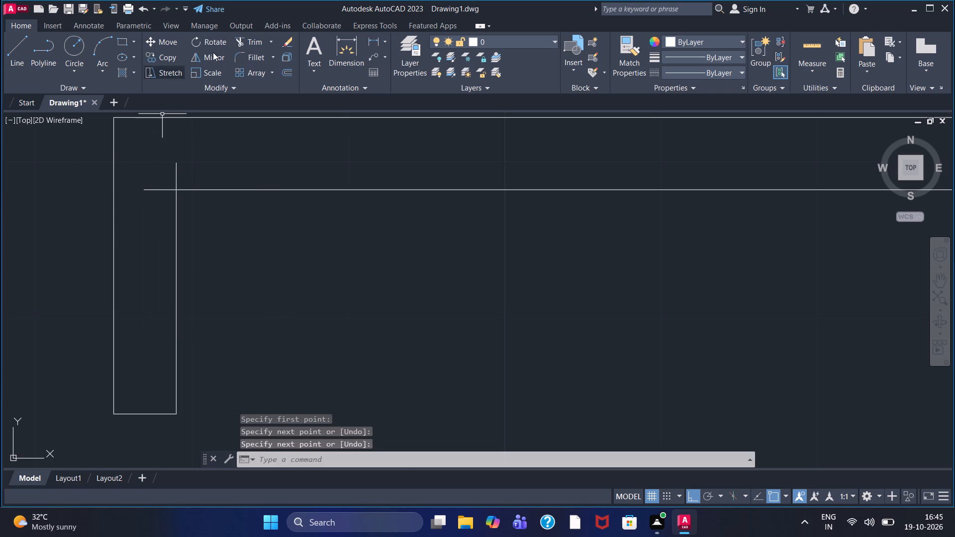
# Trim the overhanging line ends at the inner left corner of the channel outline.
pyautogui.click(237, 44)
pyautogui.moveTo(153, 207); pyautogui.dragTo(164, 182)
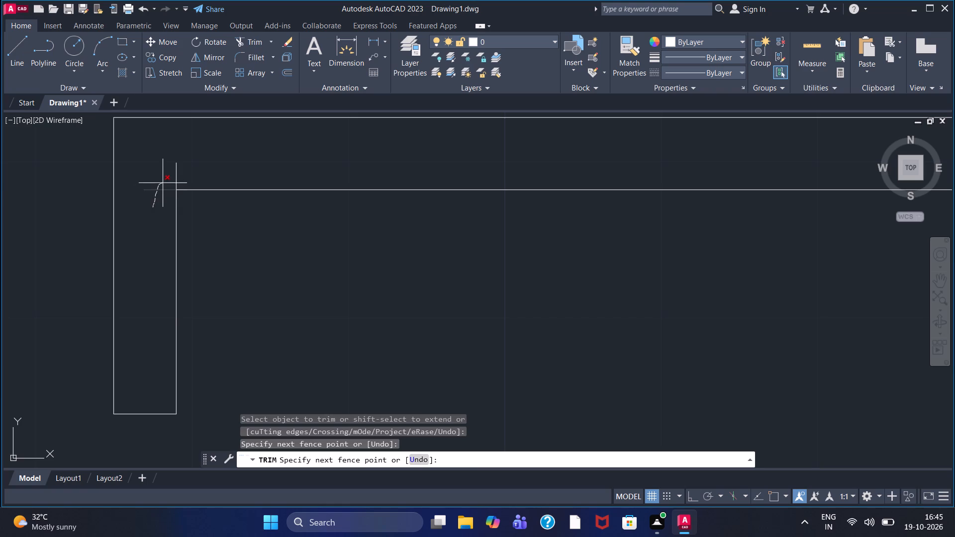
pyautogui.moveTo(164, 182); pyautogui.dragTo(185, 177)
pyautogui.scroll(-2, 185, 177)
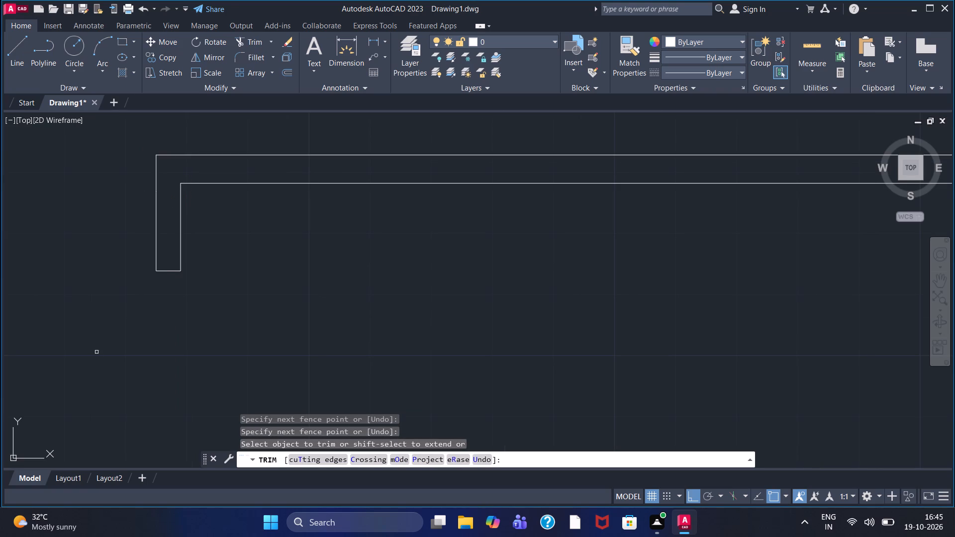
# Fillet the outer left corner of the channel outline with radius 5.
pyautogui.click(260, 61)
pyautogui.click(468, 464)
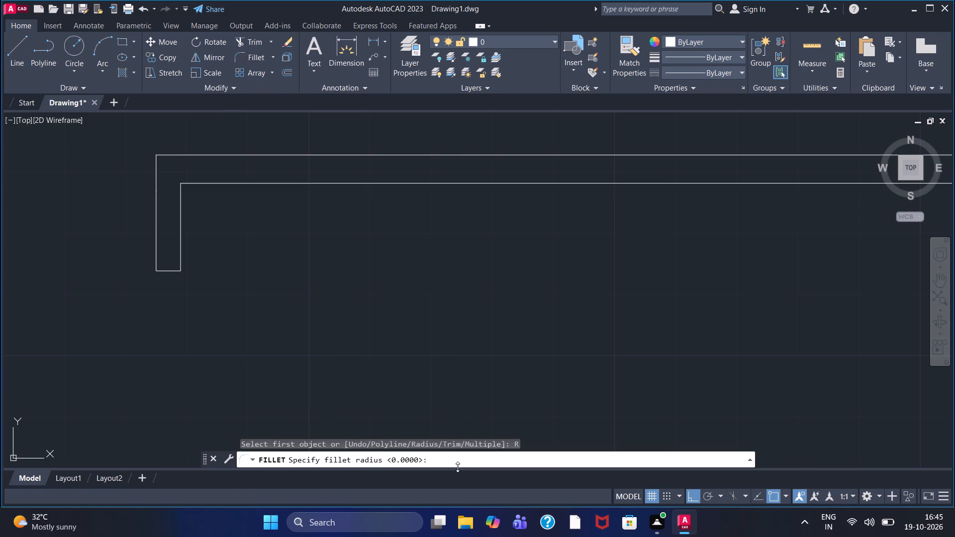
pyautogui.press('5')
pyautogui.press('Return')
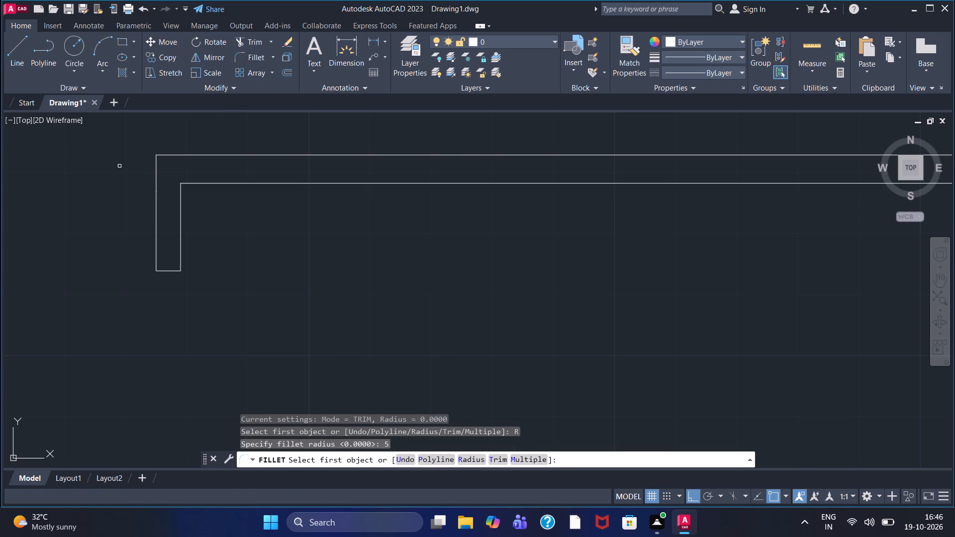
pyautogui.click(156, 176)
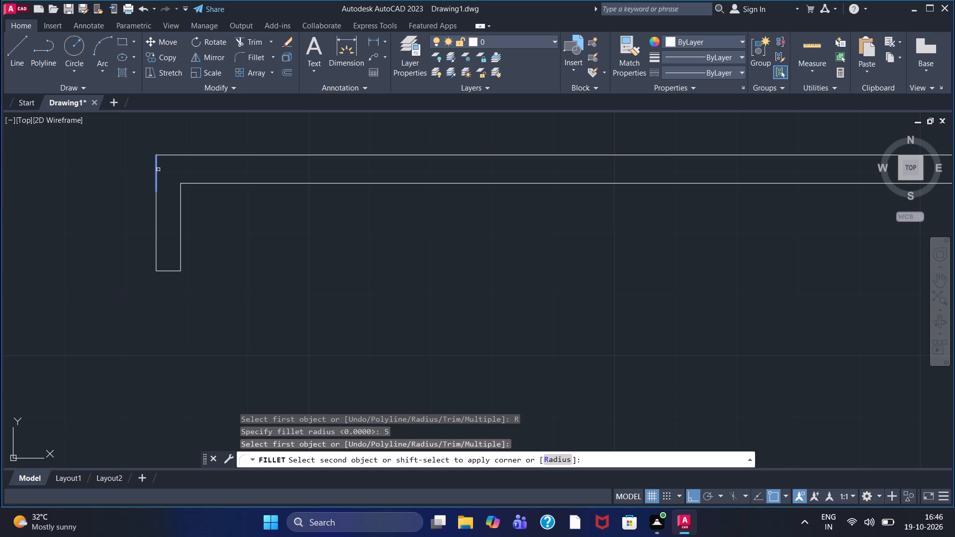
pyautogui.click(171, 156)
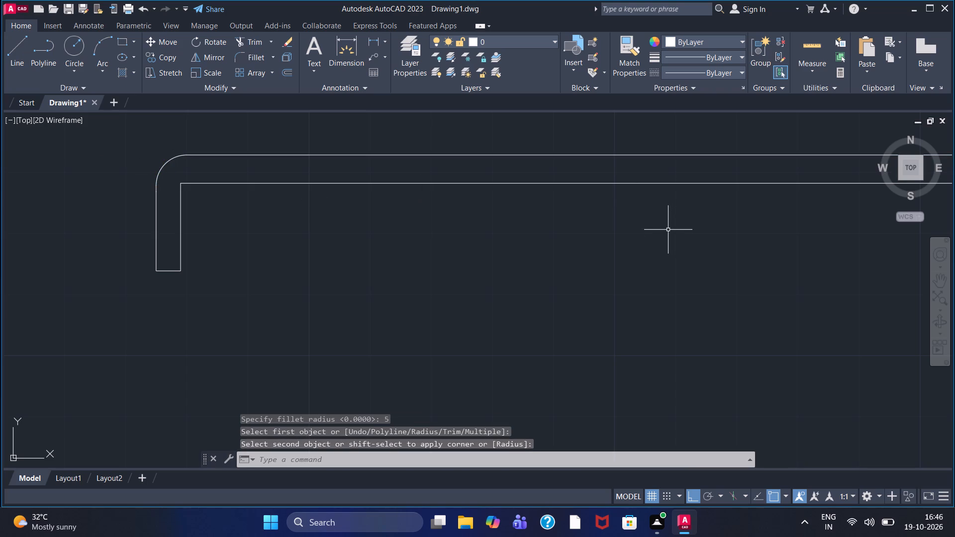
# Repeat the radius 5 fillet on the outer right corner of the channel outline.
pyautogui.rightClick(670, 212)
pyautogui.click(703, 220)
pyautogui.moveTo(711, 230); pyautogui.dragTo(335, 273, button='middle')
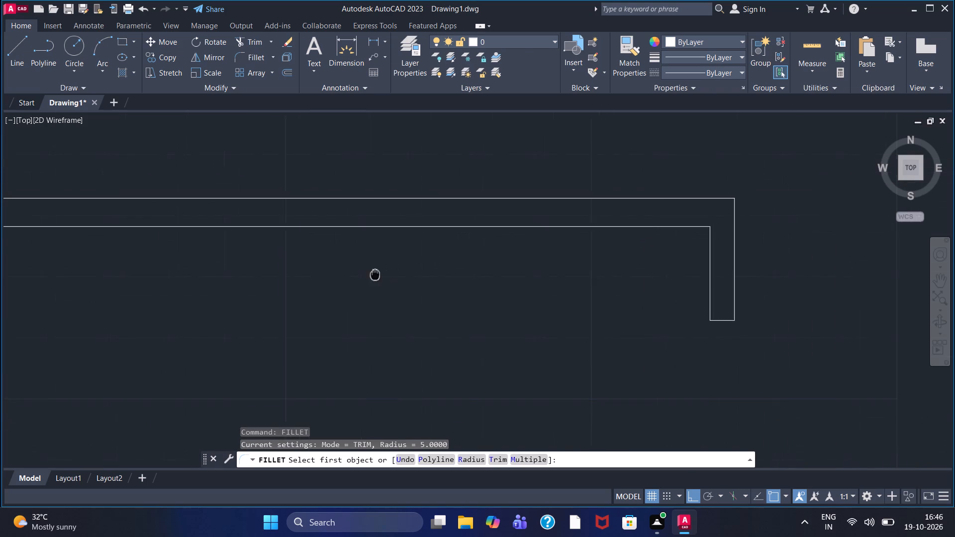
pyautogui.moveTo(335, 273); pyautogui.dragTo(329, 273, button='middle')
pyautogui.click(667, 199)
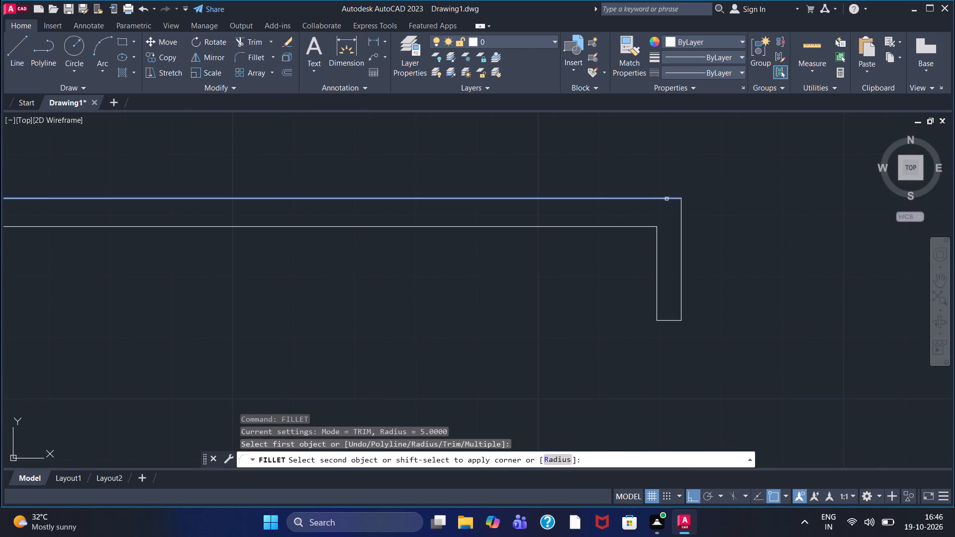
pyautogui.click(681, 206)
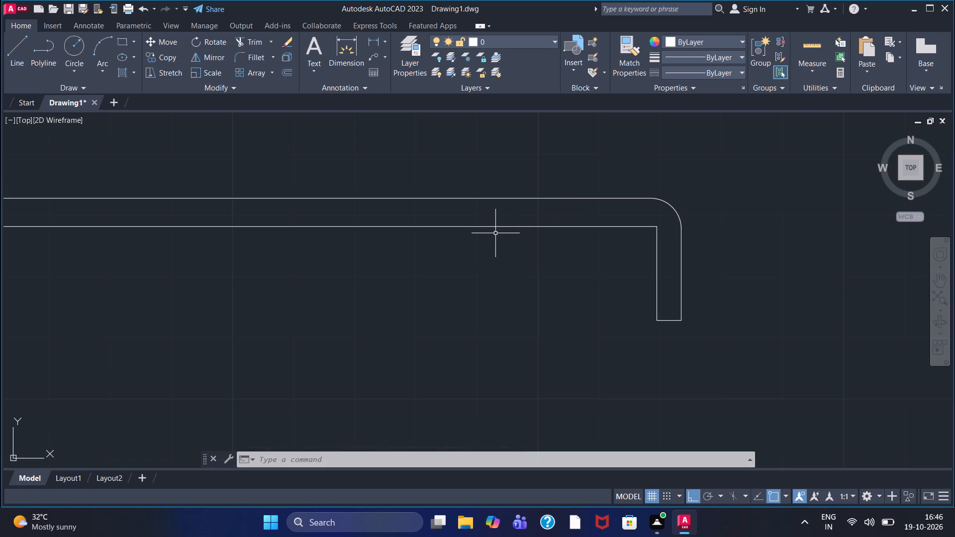
# Draw a vertical line crossing both long horizontal edges near the right end of the channel.
pyautogui.scroll(-1, 474, 267)
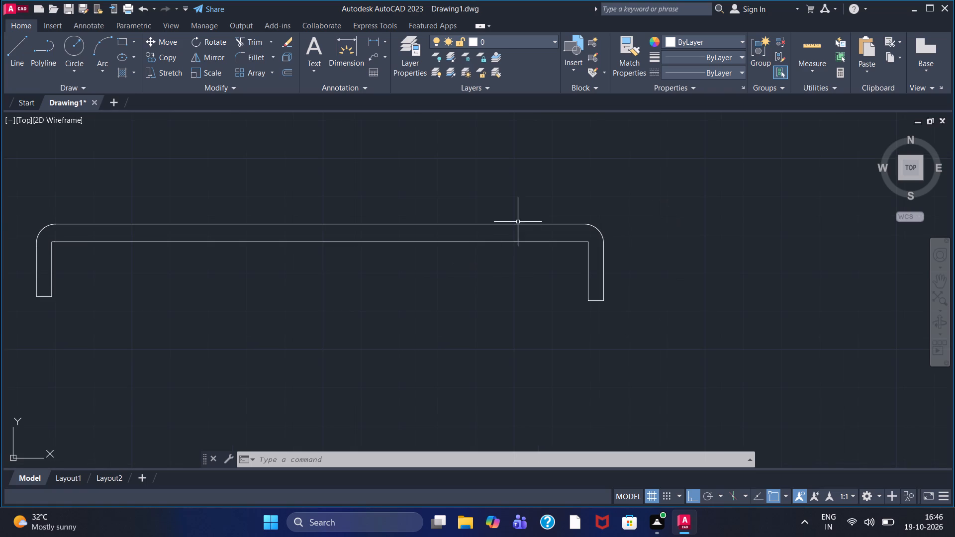
pyautogui.click(18, 44)
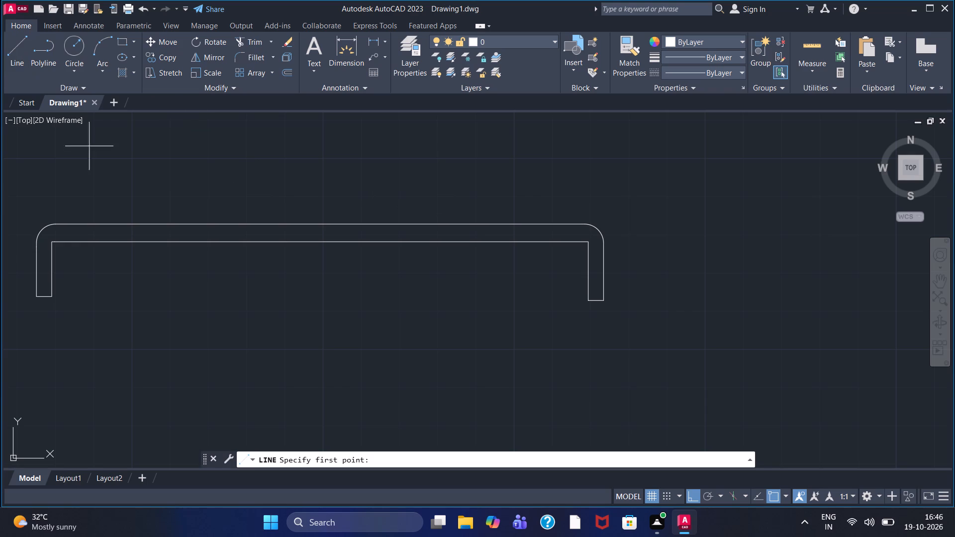
pyautogui.click(515, 179)
pyautogui.click(509, 255)
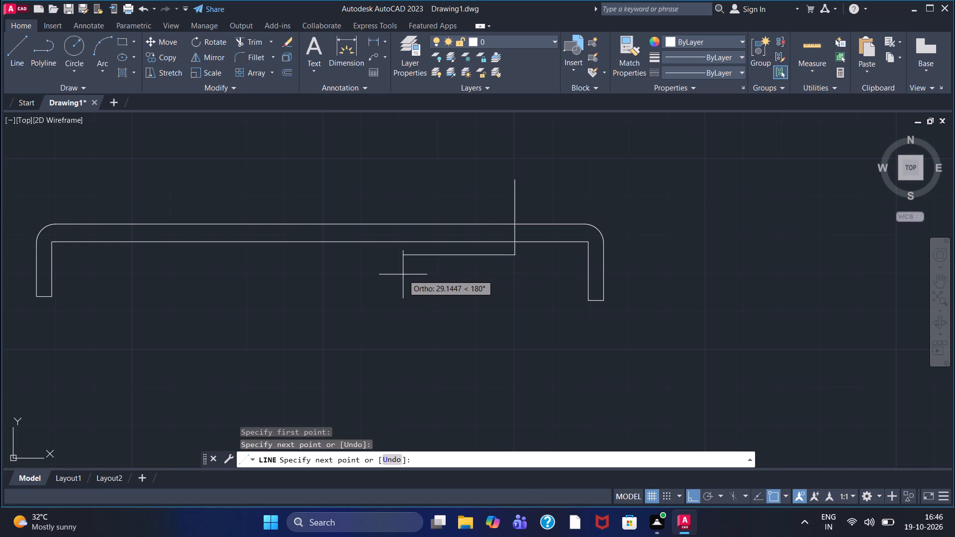
pyautogui.rightClick(427, 266)
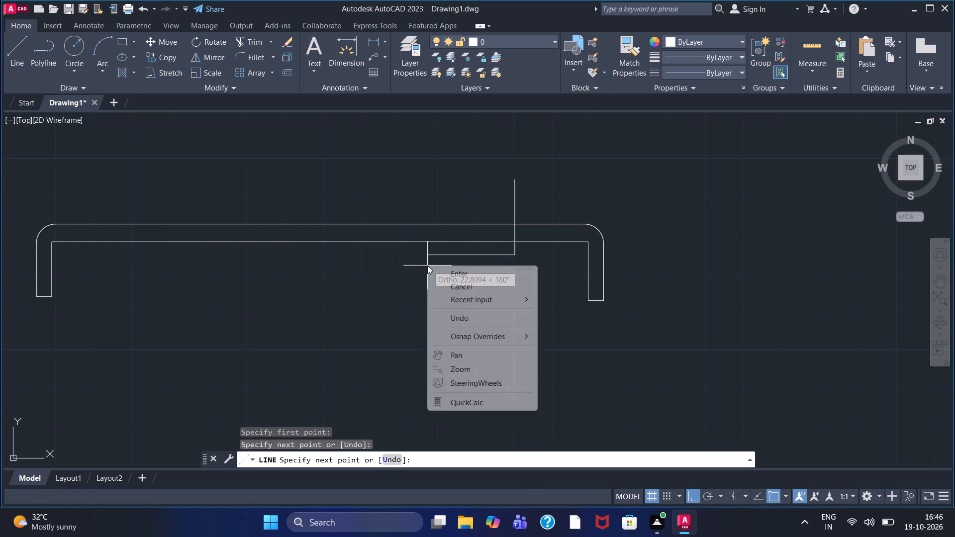
pyautogui.click(454, 269)
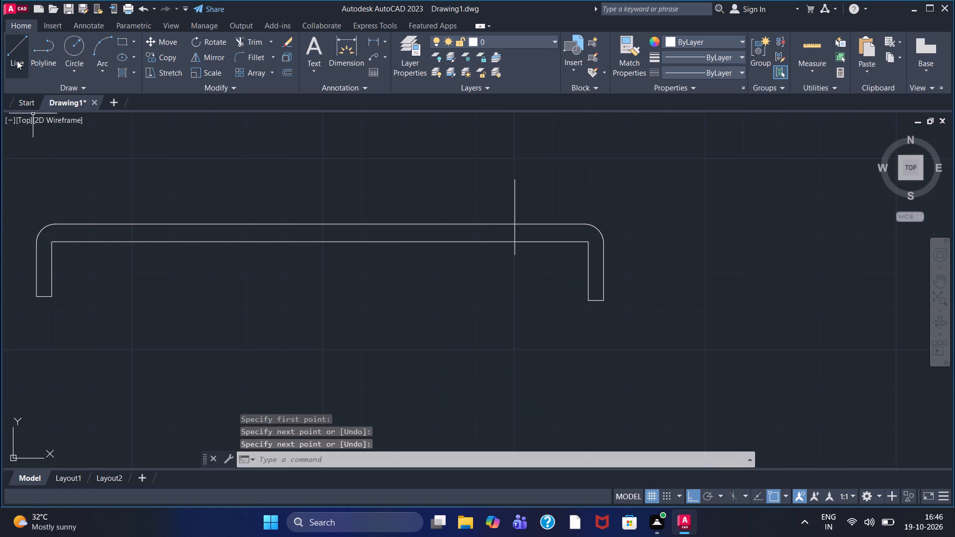
# Draw connected orthogonal lines near the channel's left end: down across both long edges, right, back up above it, and about 25.5 right.
pyautogui.click(17, 61)
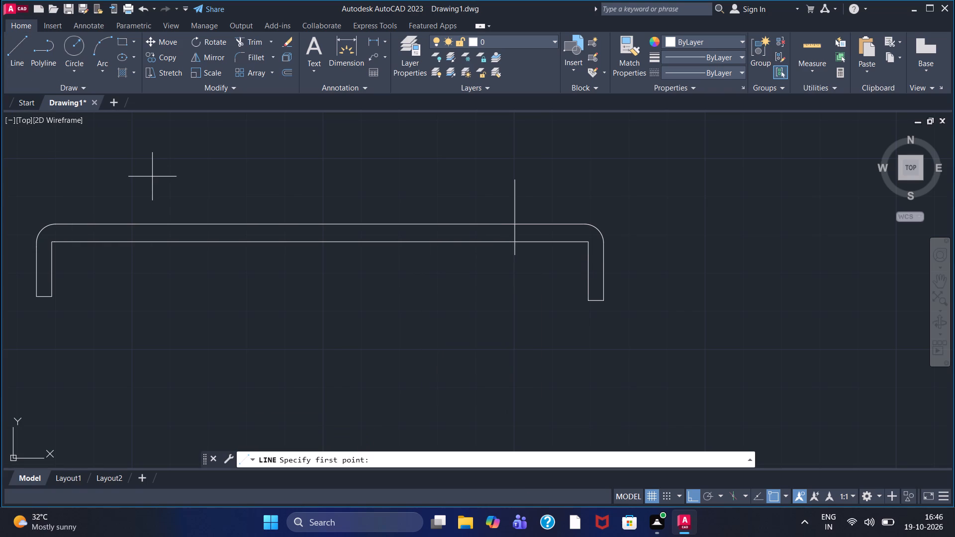
pyautogui.click(136, 198)
pyautogui.click(135, 281)
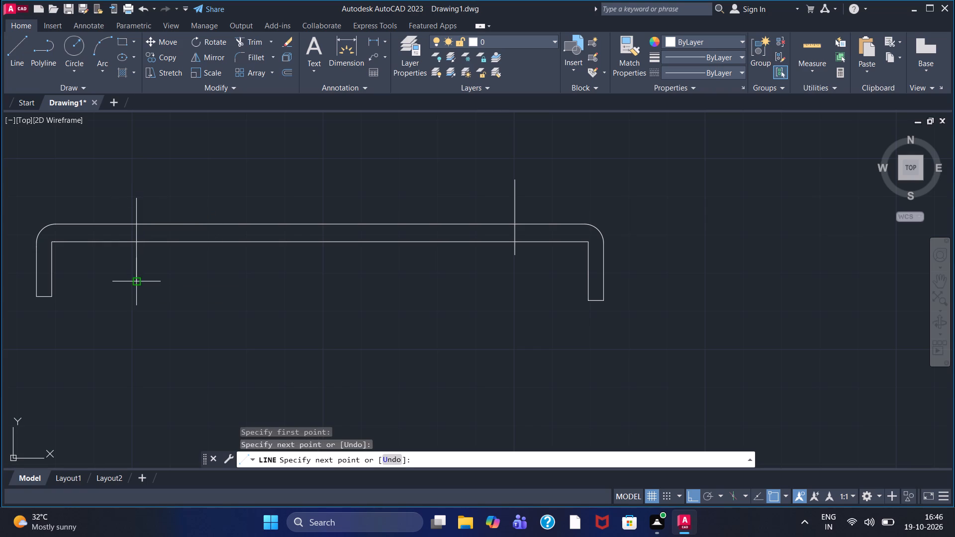
pyautogui.click(190, 284)
pyautogui.click(186, 199)
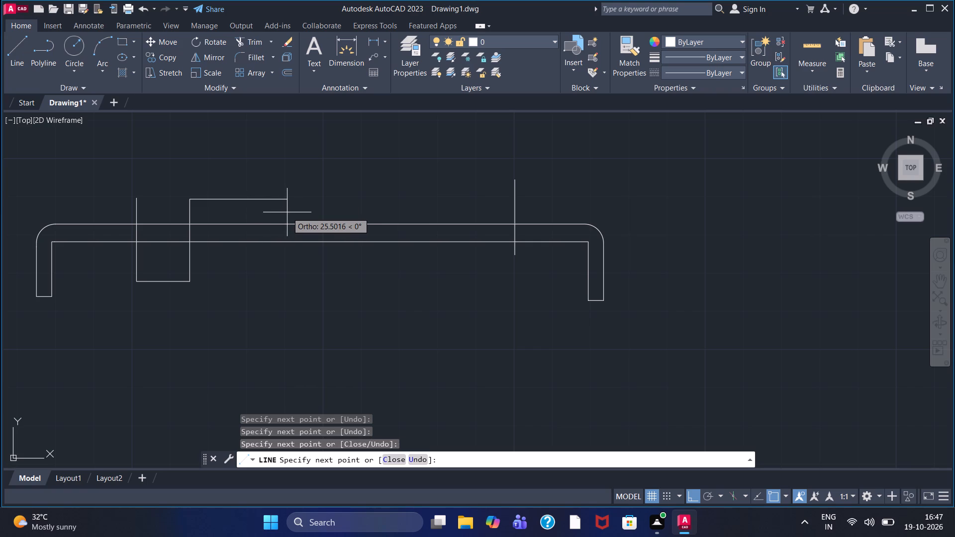
pyautogui.click(287, 212)
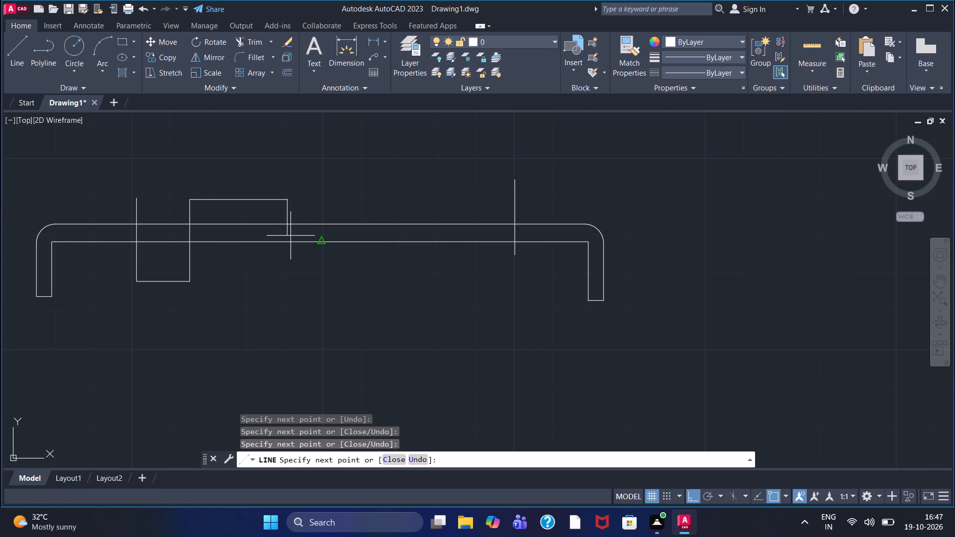
# Continue the line chain down just past the channel's top edge, about 44 right, up about 6.5, and right past the vertical line.
pyautogui.scroll(-1, 288, 223)
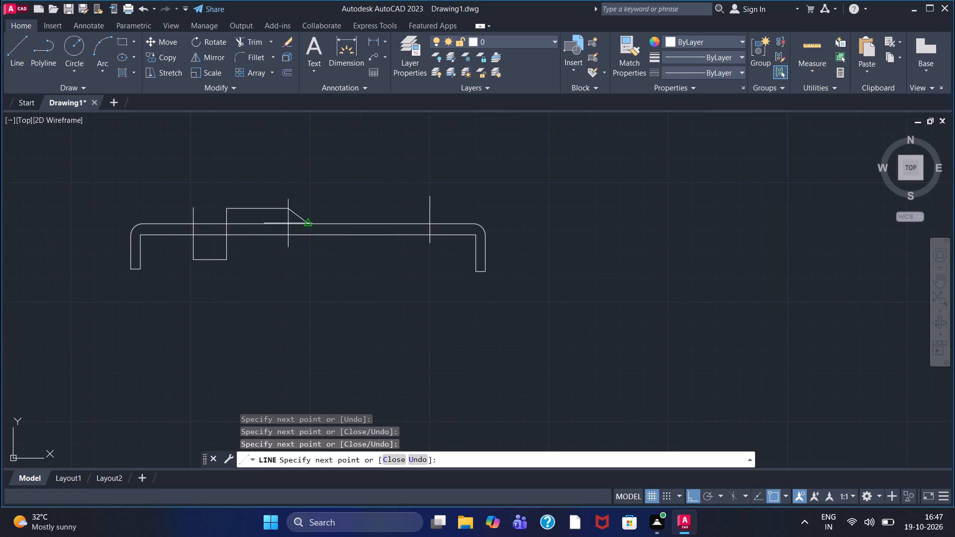
pyautogui.scroll(4, 288, 223)
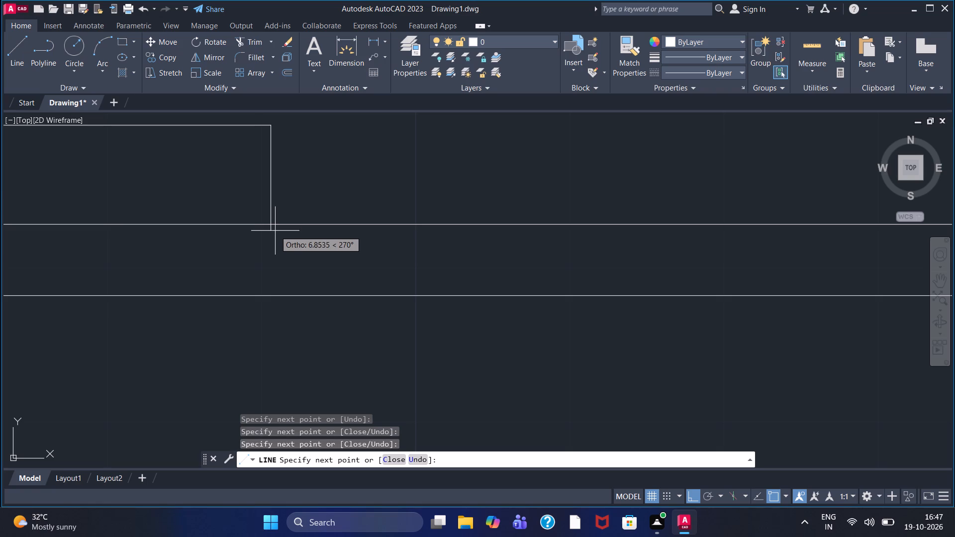
pyautogui.click(271, 234)
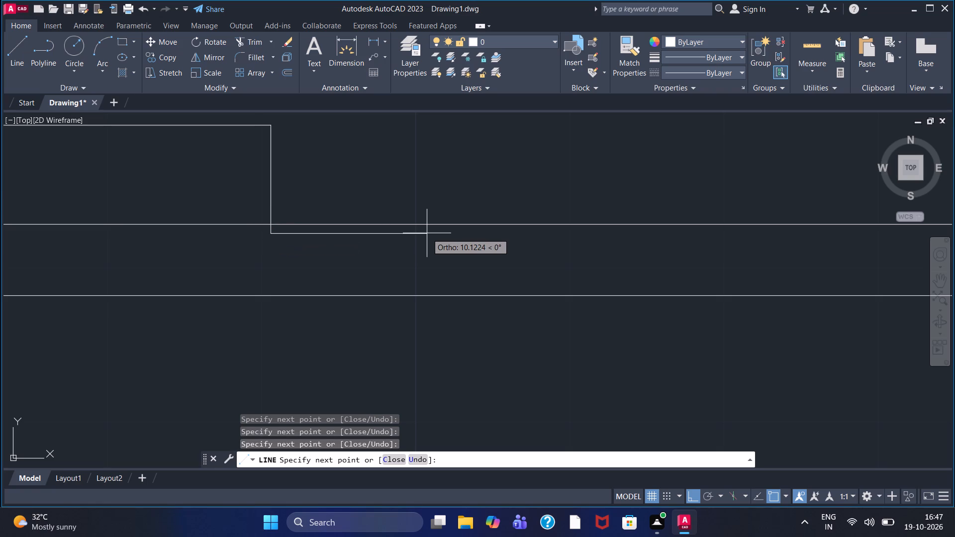
pyautogui.scroll(-2, 502, 241)
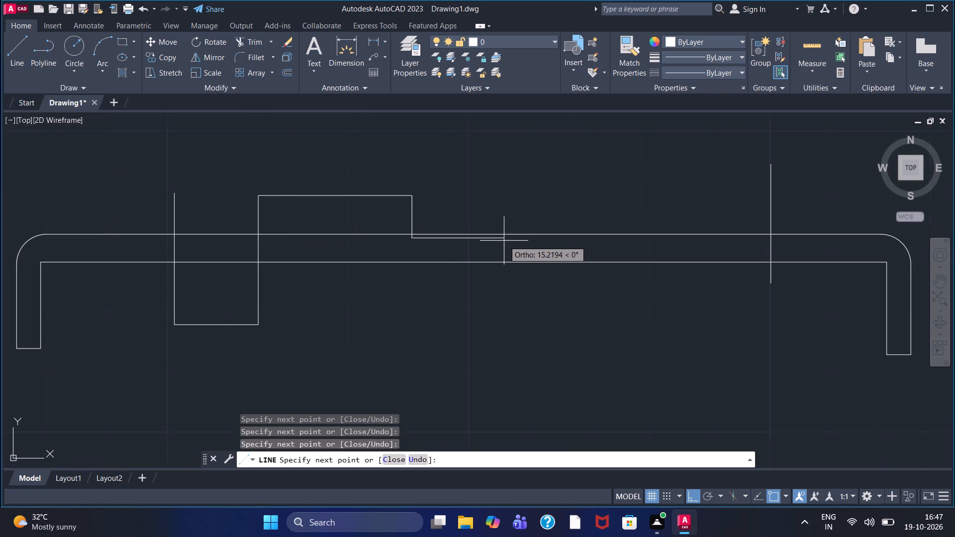
pyautogui.click(680, 248)
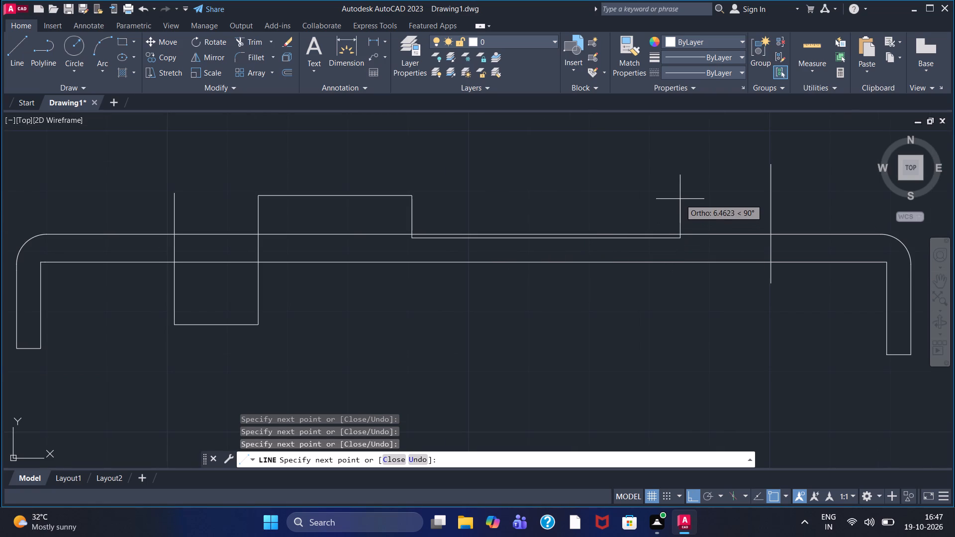
pyautogui.click(680, 199)
pyautogui.click(809, 184)
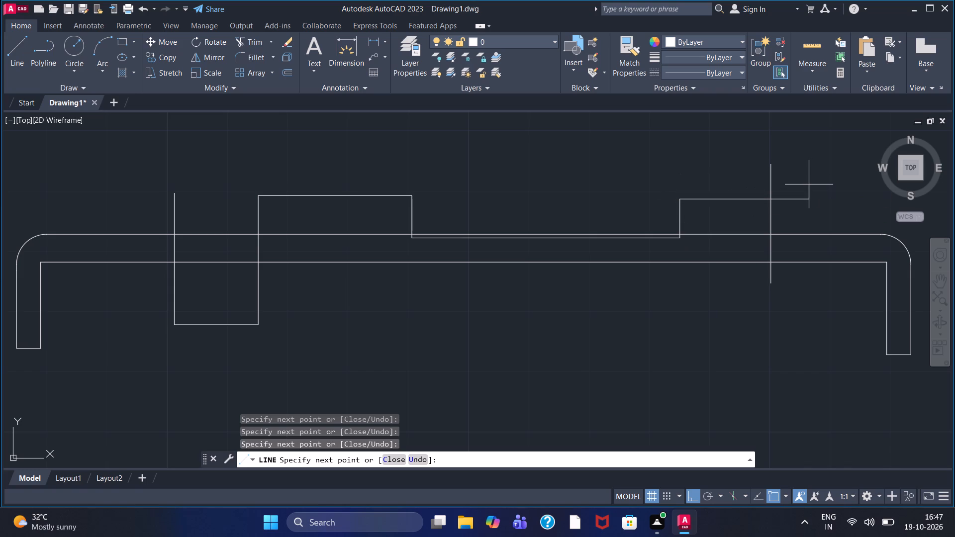
pyautogui.rightClick(809, 184)
pyautogui.click(815, 195)
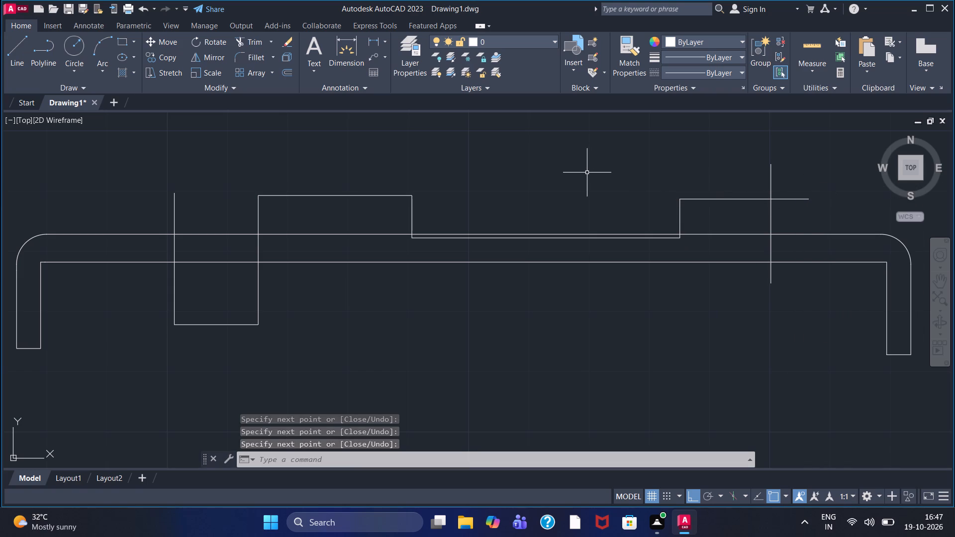
# Trim the channel's top edge between the right vertical line and the outer right corner fillet.
pyautogui.click(254, 39)
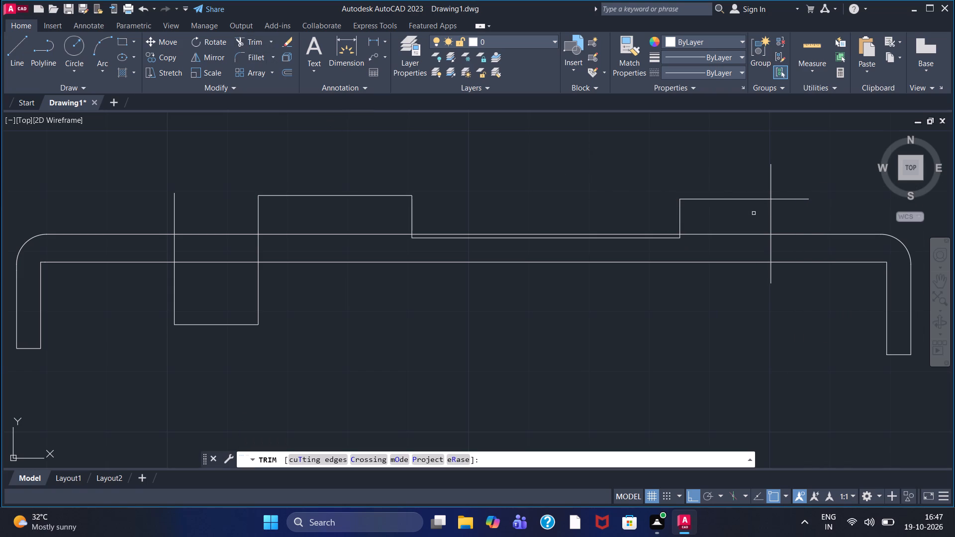
pyautogui.click(830, 233)
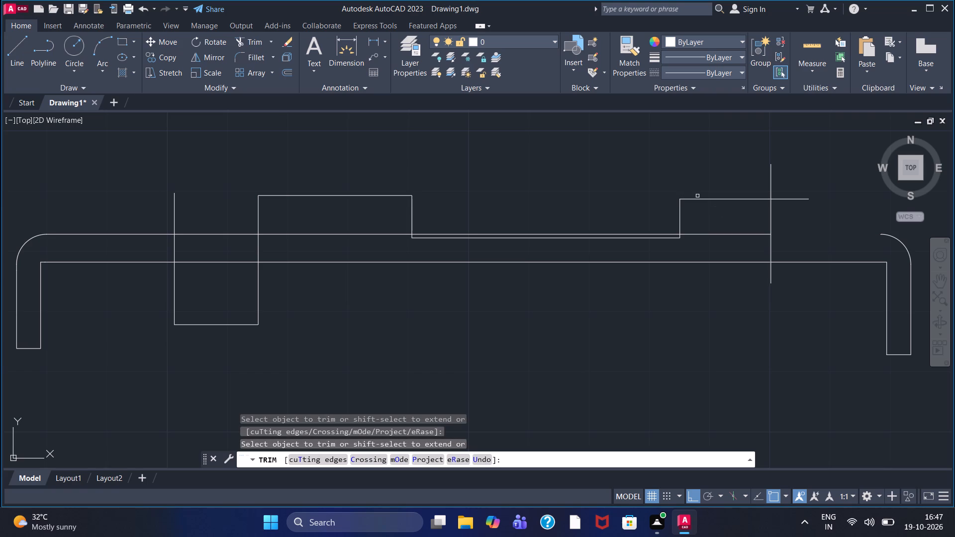
pyautogui.click(1, 38)
# With Ortho off, draw a sloped line from the upper end of the right corner arc to the stepped outline's free end.
pyautogui.click(19, 51)
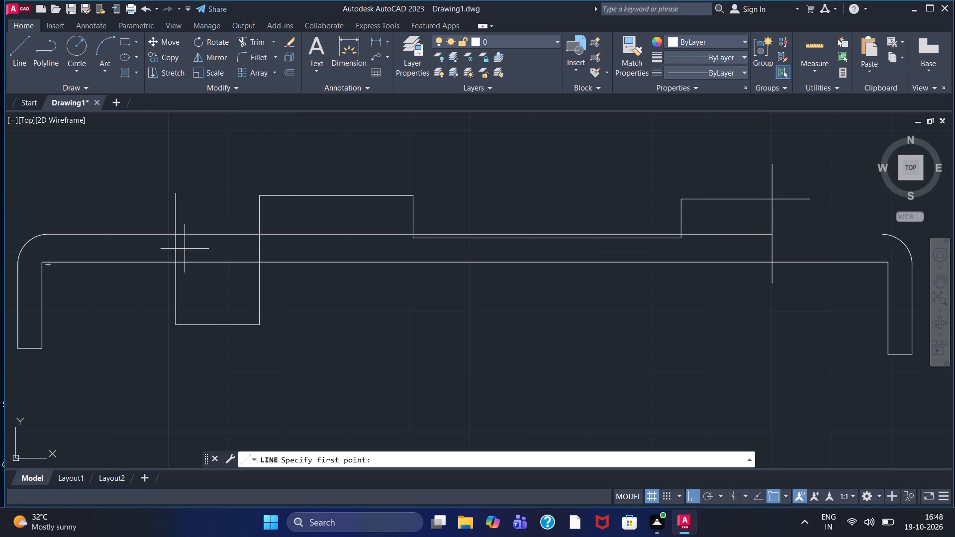
pyautogui.click(14, 48)
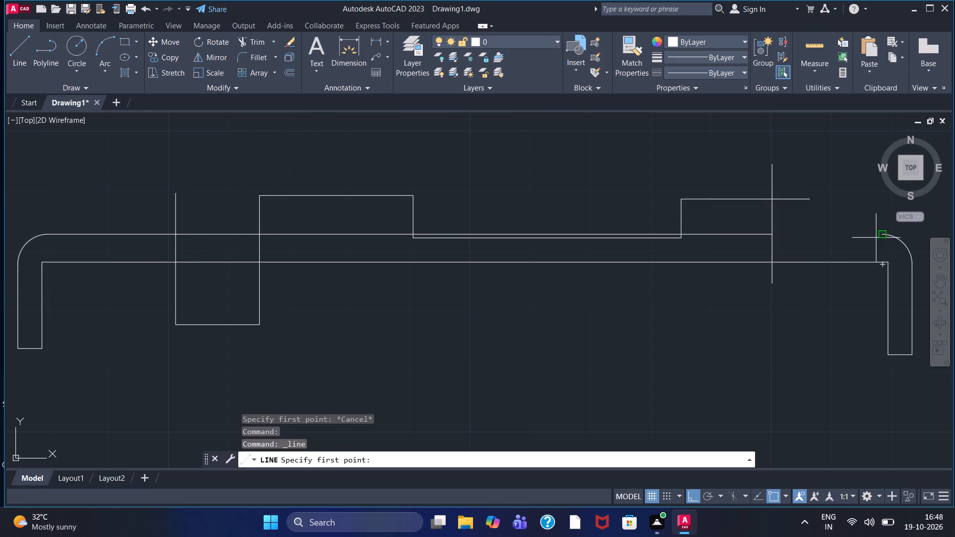
pyautogui.click(883, 235)
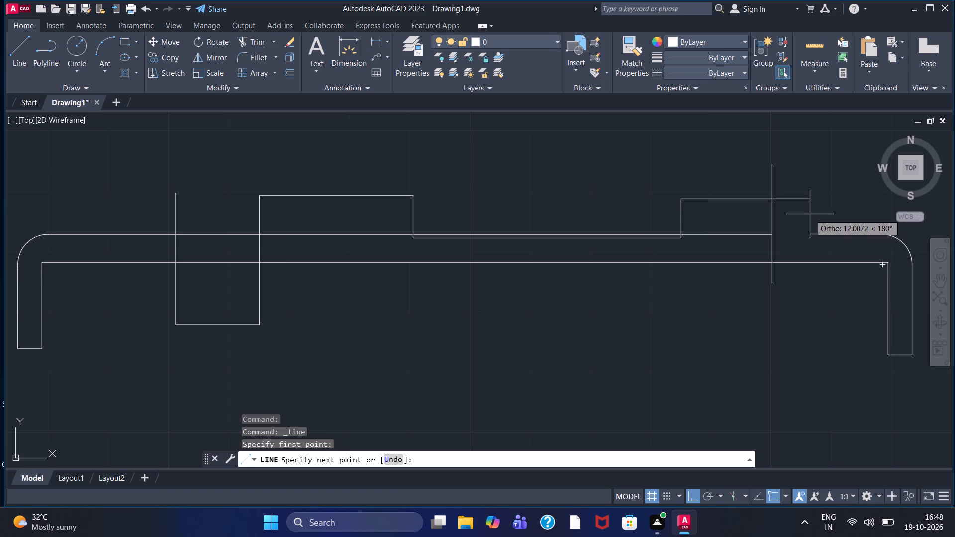
pyautogui.press('F8')
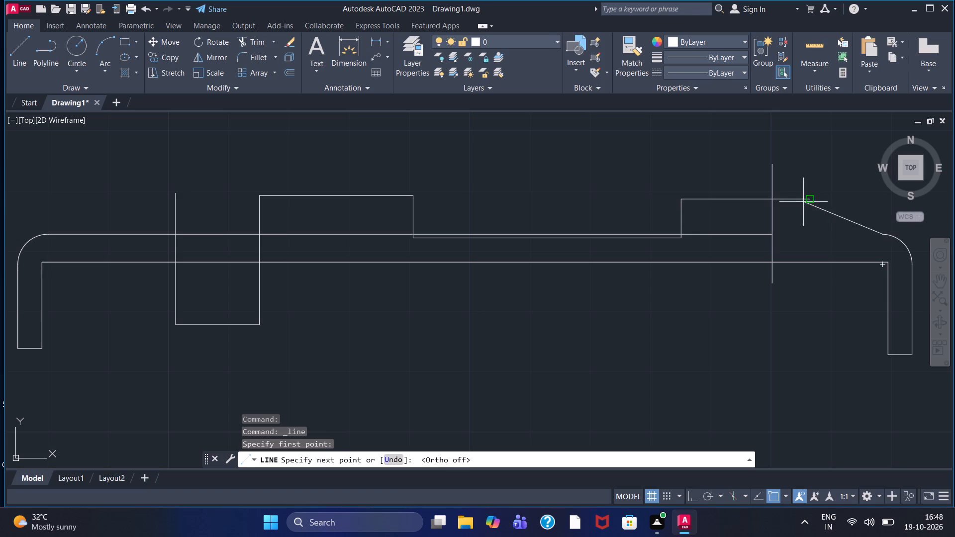
pyautogui.click(803, 197)
pyautogui.rightClick(808, 180)
pyautogui.click(816, 187)
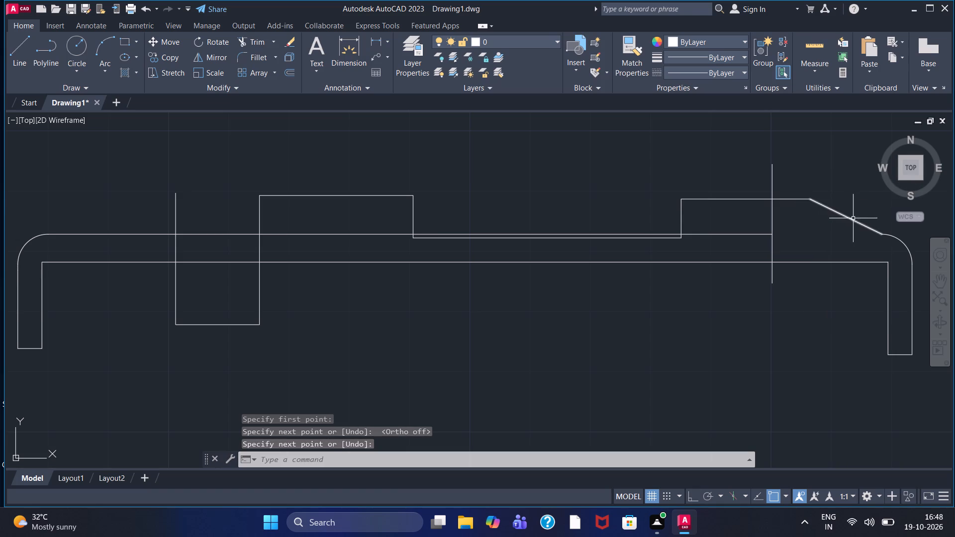
# Delete the fillet arc at the channel's outer right corner.
pyautogui.click(900, 239)
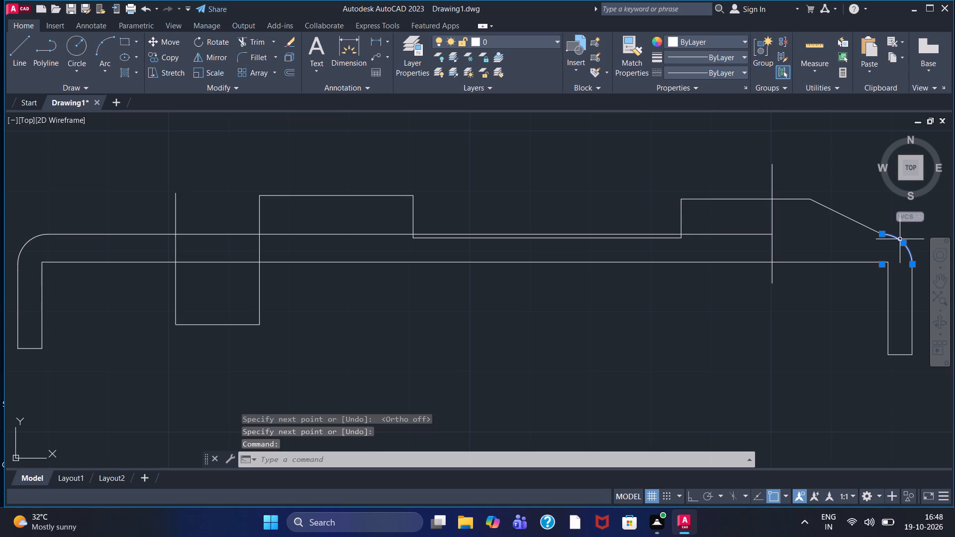
pyautogui.press('Delete')
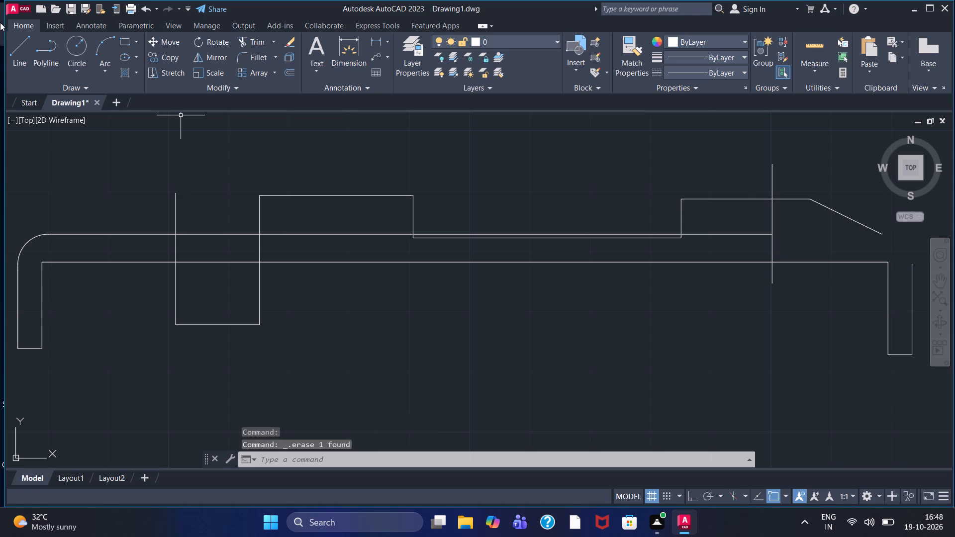
# With Ortho on, draw a square outer right corner from the right leg's open end up and across to the sloped line.
pyautogui.click(19, 58)
pyautogui.click(912, 266)
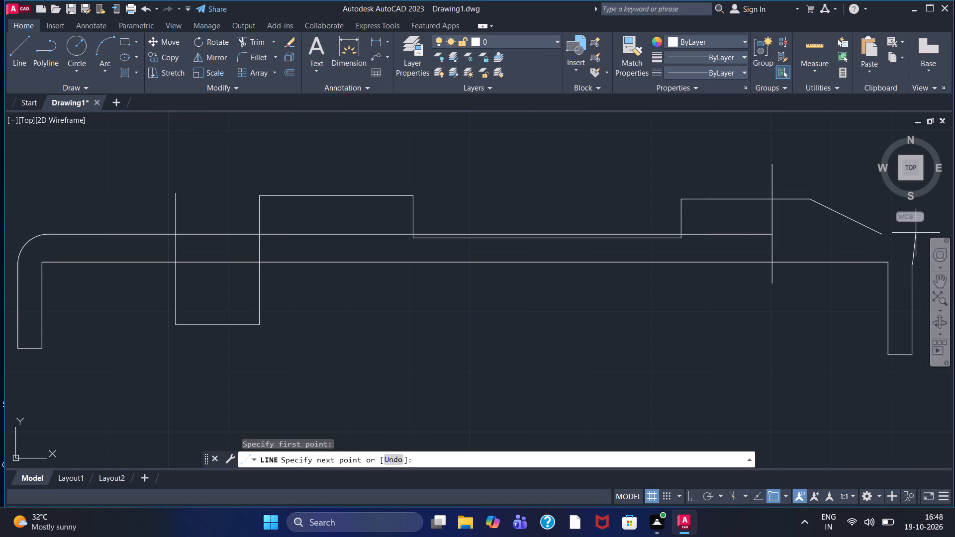
pyautogui.press('F8')
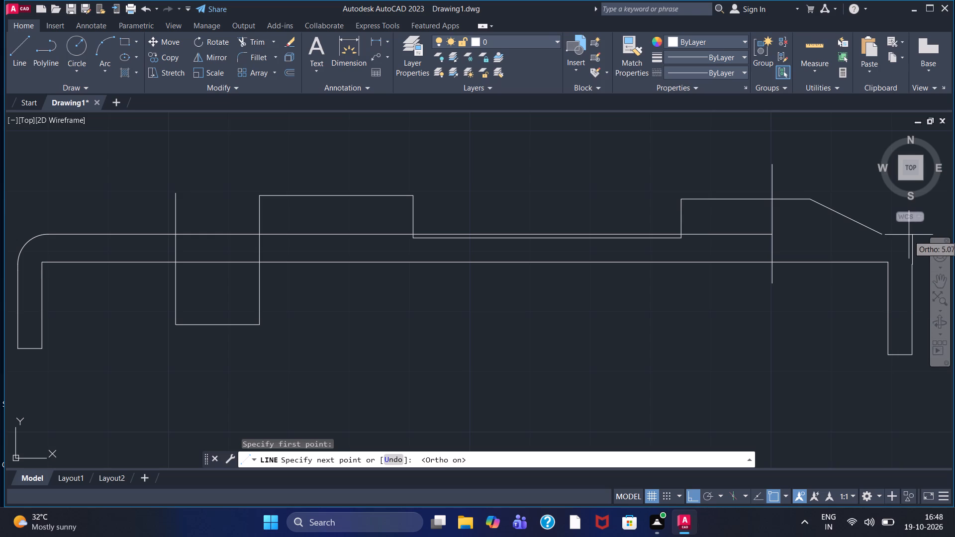
pyautogui.click(908, 234)
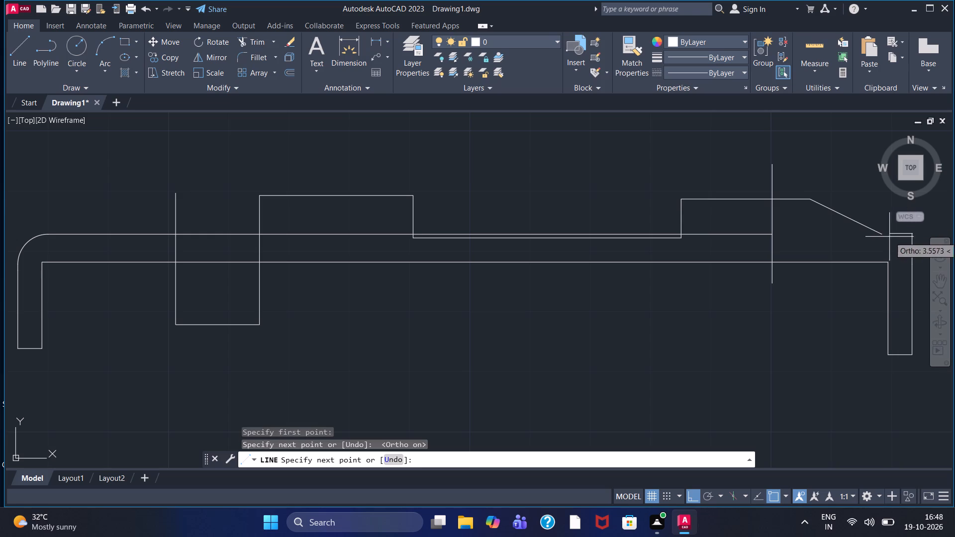
pyautogui.click(884, 237)
pyautogui.press('Escape')
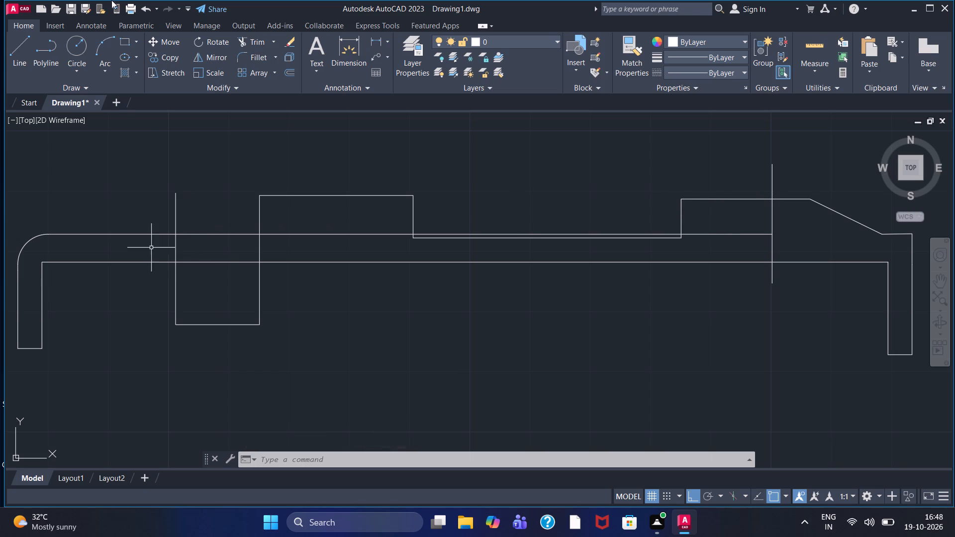
# Trim away the U-shaped line portions below the channel's top edge near its left end.
pyautogui.click(257, 45)
pyautogui.moveTo(162, 312); pyautogui.dragTo(163, 312)
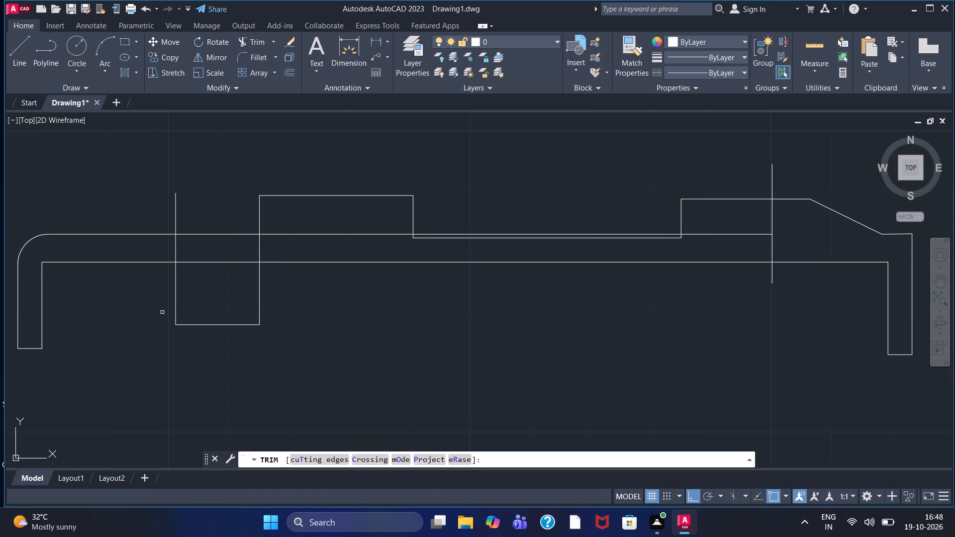
pyautogui.moveTo(163, 312); pyautogui.dragTo(266, 296)
pyautogui.moveTo(217, 315); pyautogui.dragTo(218, 333)
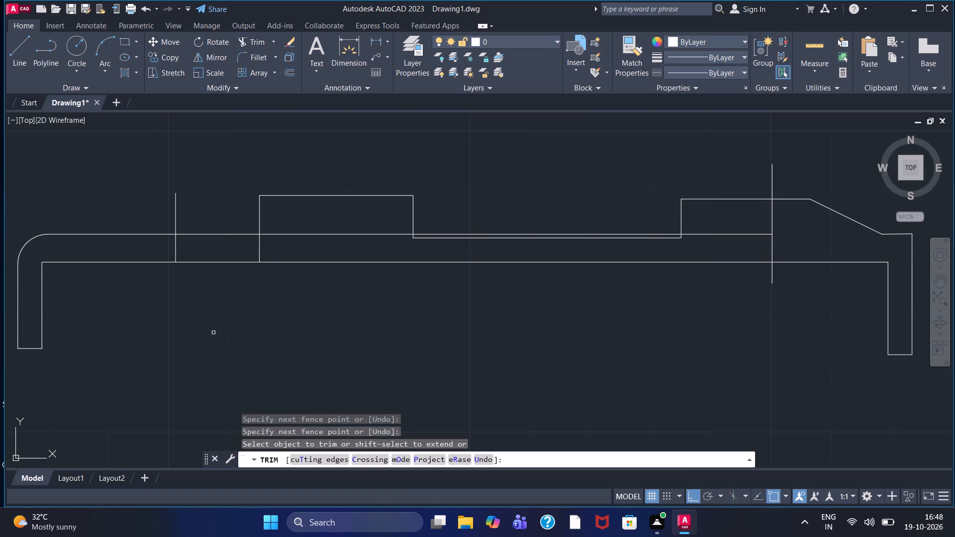
pyautogui.moveTo(162, 248); pyautogui.dragTo(270, 247)
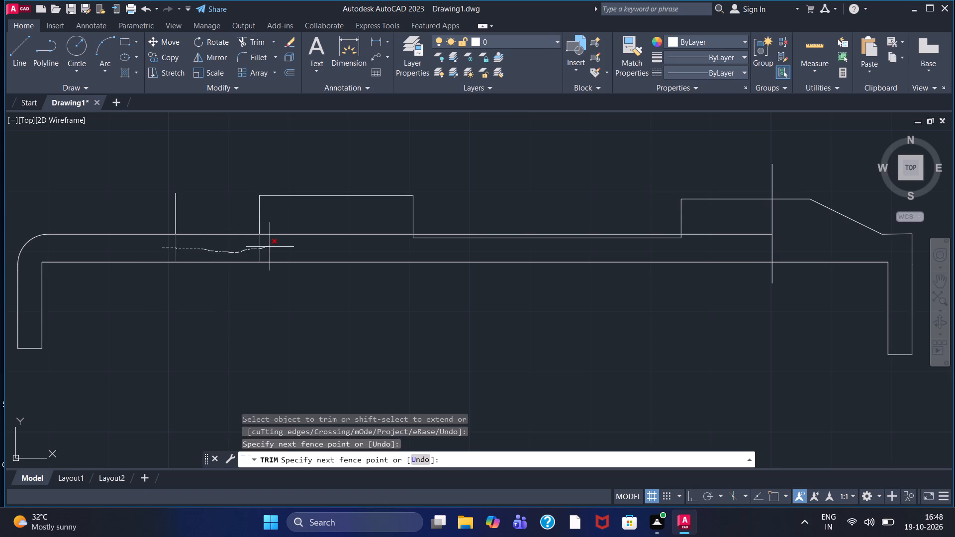
pyautogui.moveTo(270, 247); pyautogui.dragTo(273, 247)
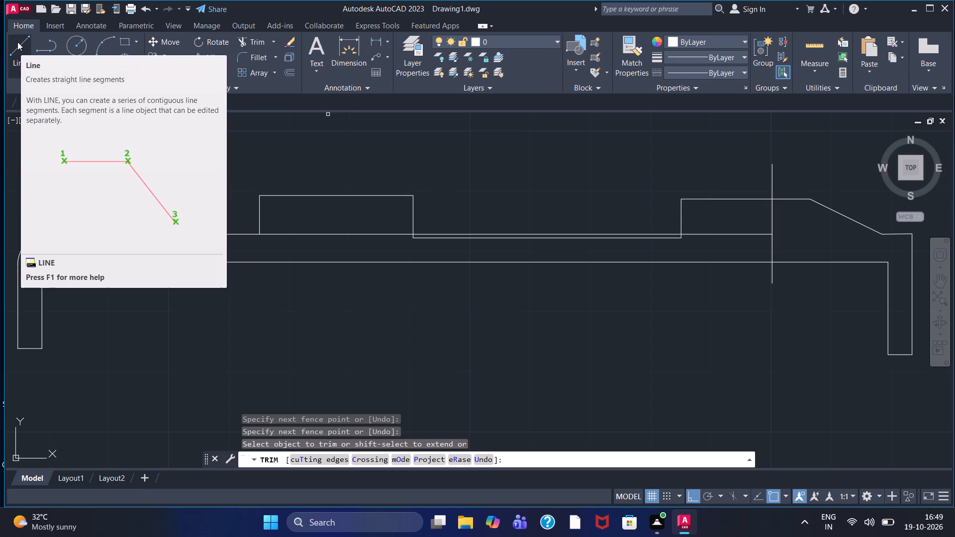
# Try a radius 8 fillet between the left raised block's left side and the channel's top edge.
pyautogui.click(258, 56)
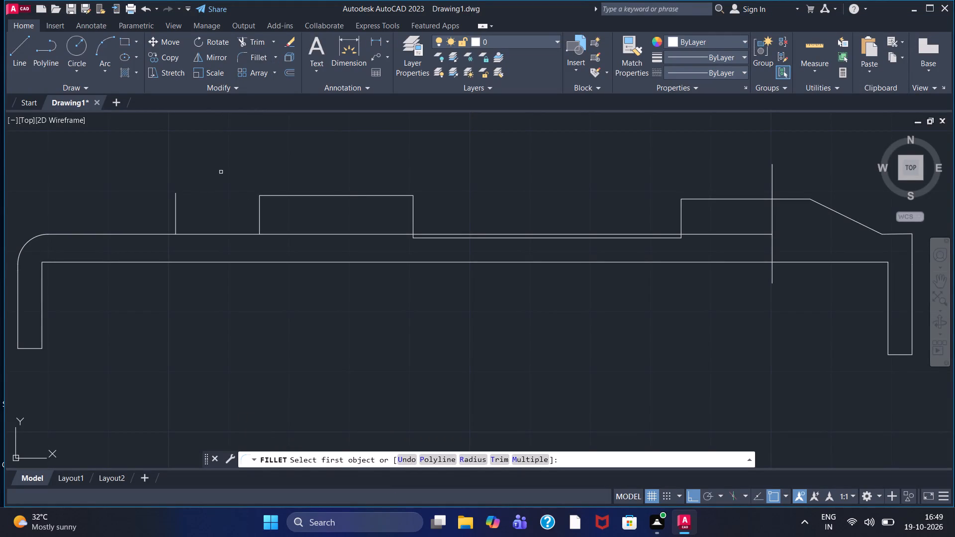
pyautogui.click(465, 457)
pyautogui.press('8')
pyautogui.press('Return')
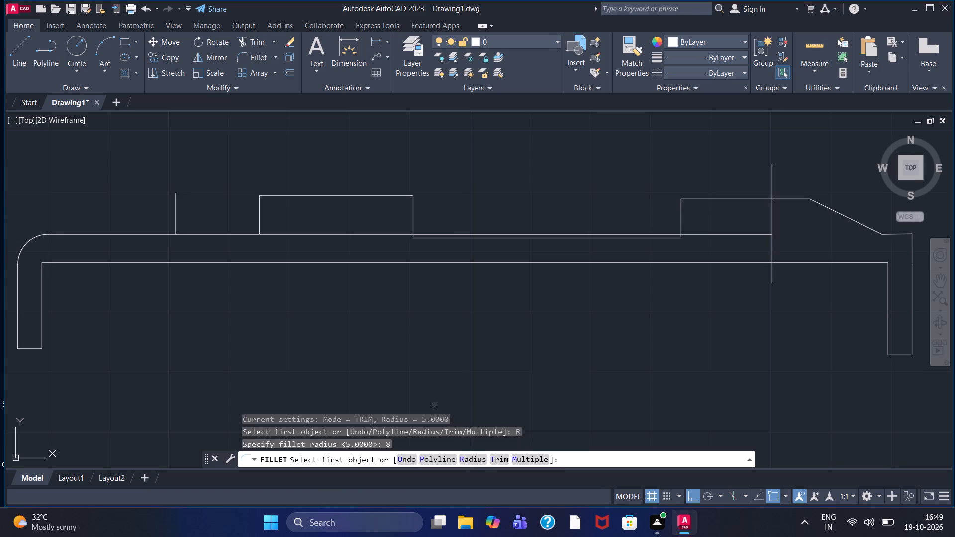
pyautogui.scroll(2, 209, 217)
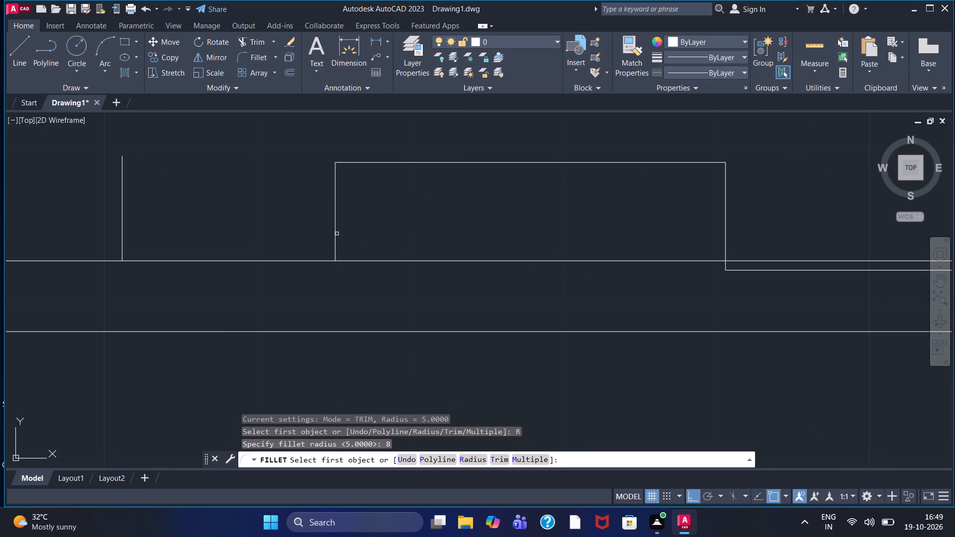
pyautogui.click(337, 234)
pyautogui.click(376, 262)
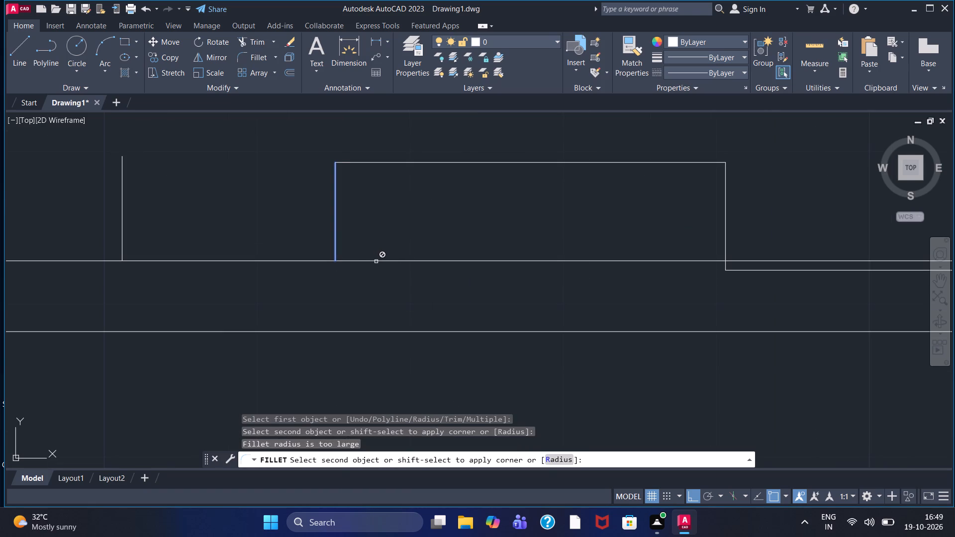
# Fillet both lower corners of the left raised block against the channel's top edge with radius 5.
pyautogui.click(242, 55)
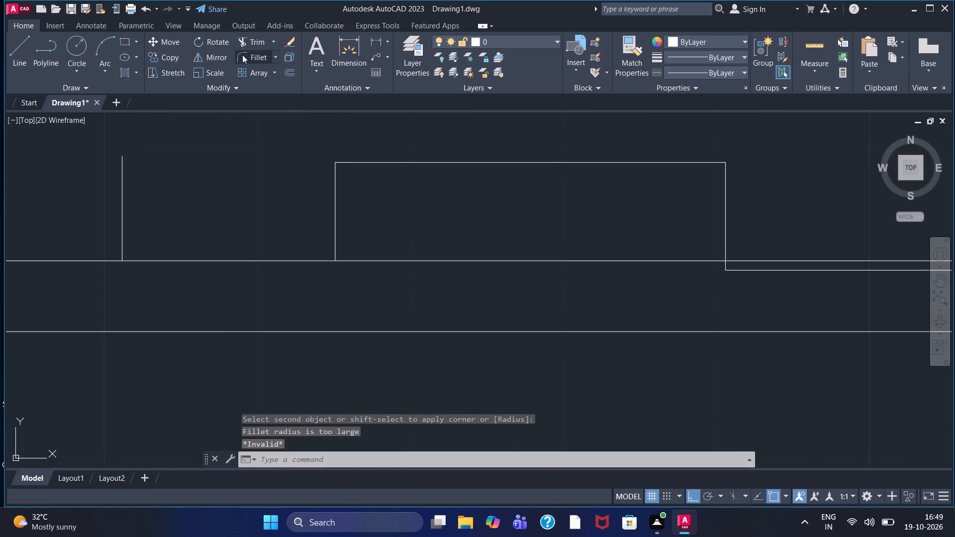
pyautogui.rightClick(421, 391)
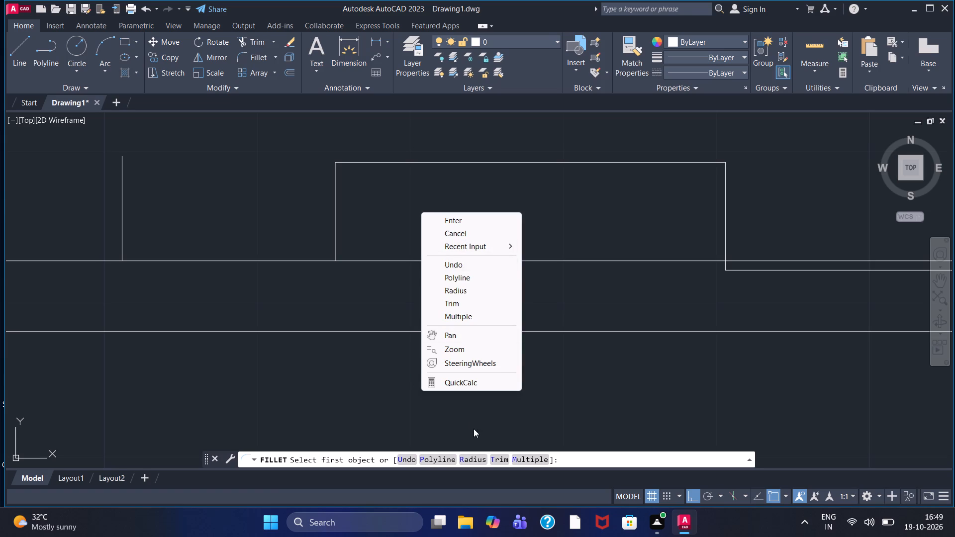
pyautogui.click(465, 452)
pyautogui.click(465, 456)
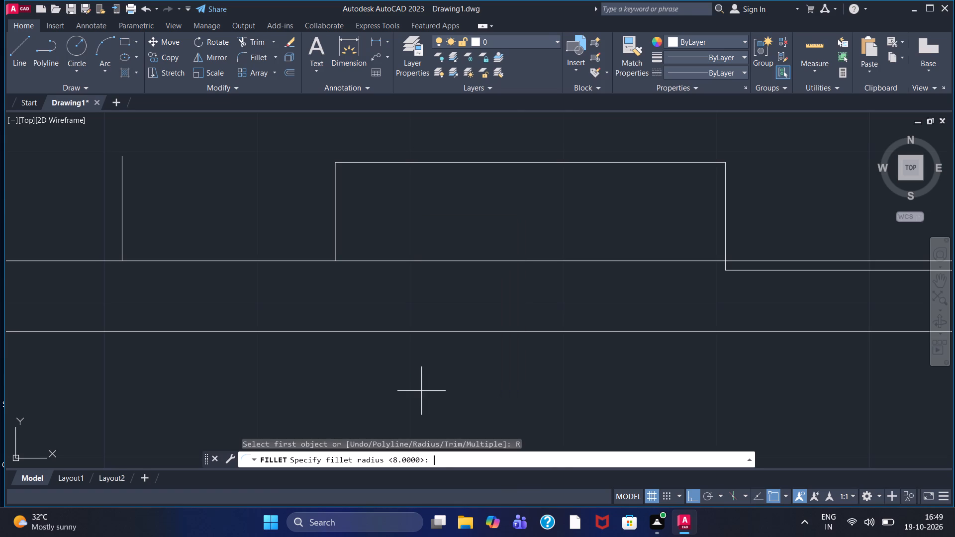
pyautogui.press('5')
pyautogui.press('Return')
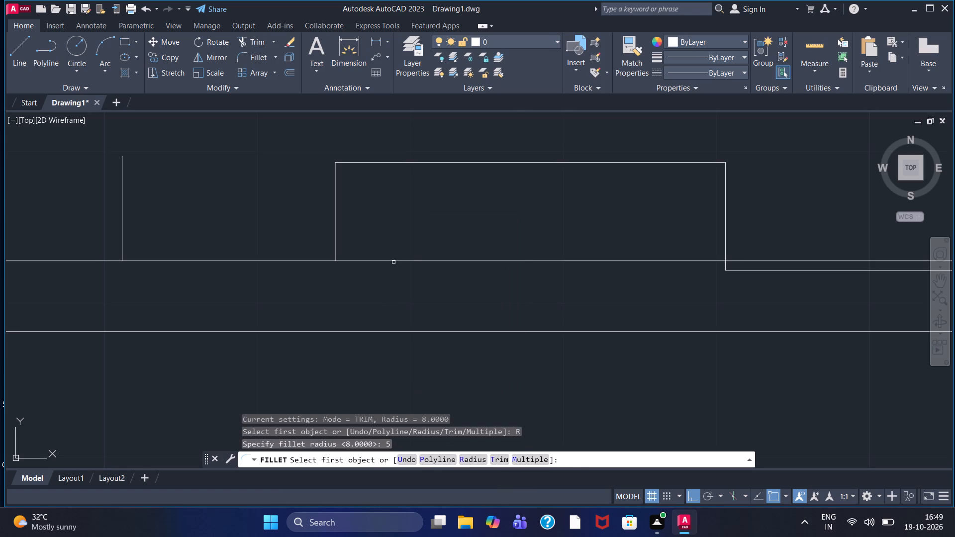
pyautogui.click(393, 259)
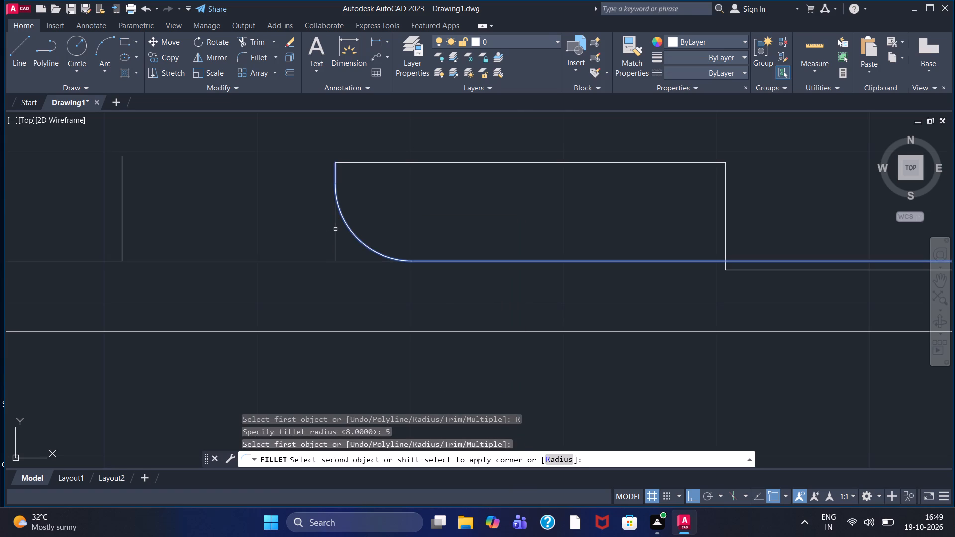
pyautogui.click(335, 229)
pyautogui.rightClick(441, 212)
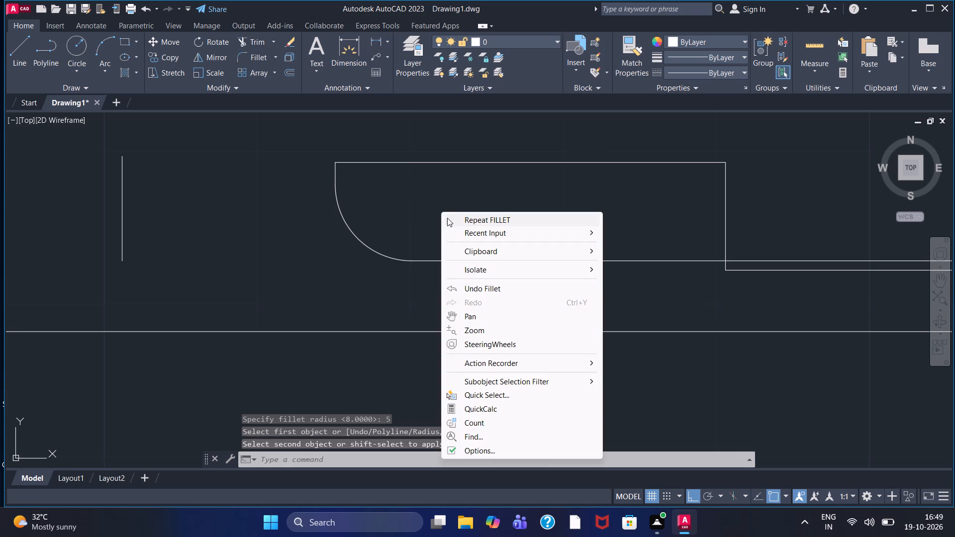
pyautogui.click(450, 220)
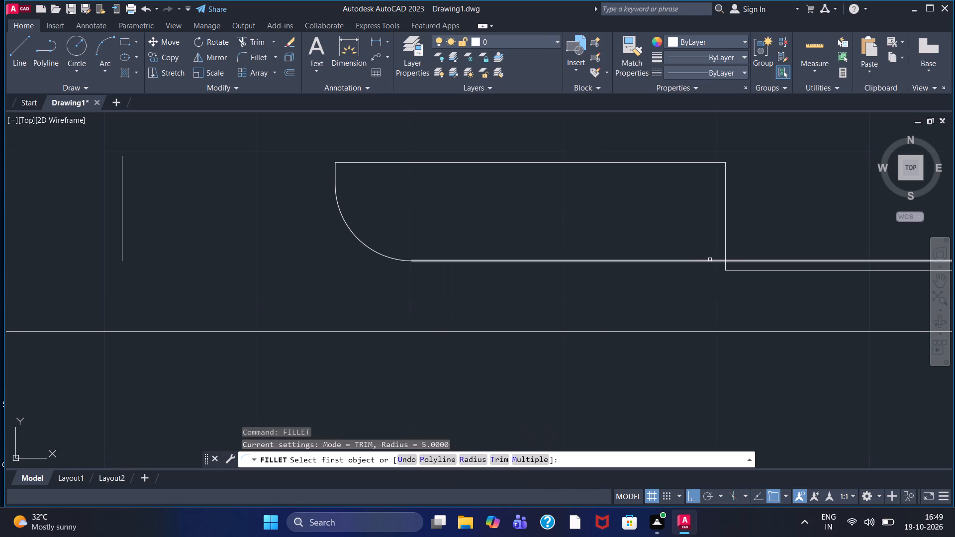
pyautogui.click(710, 260)
pyautogui.click(725, 249)
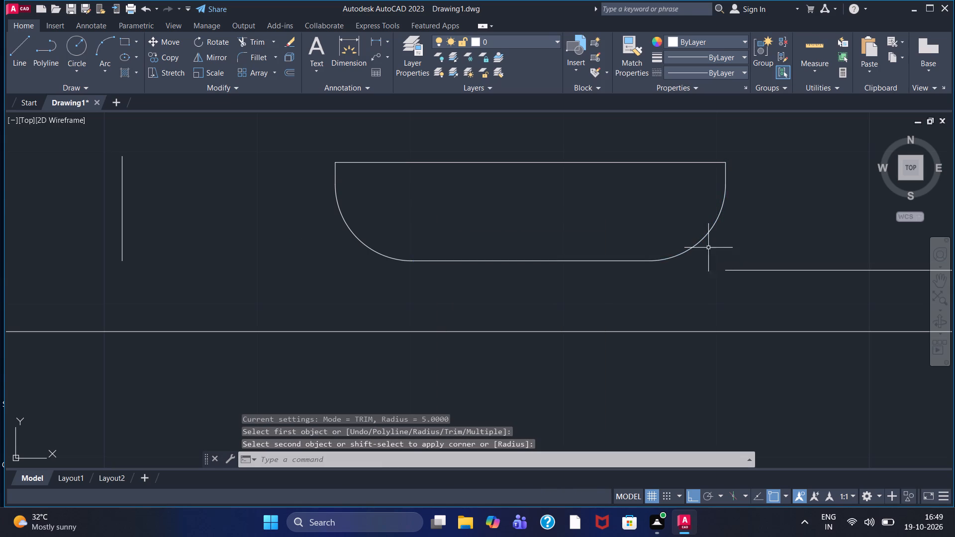
pyautogui.press('Escape')
# Redraw the channel's top edge as a straight line from the left corner arc to the lower end of the sloped line.
pyautogui.scroll(-2, 548, 203)
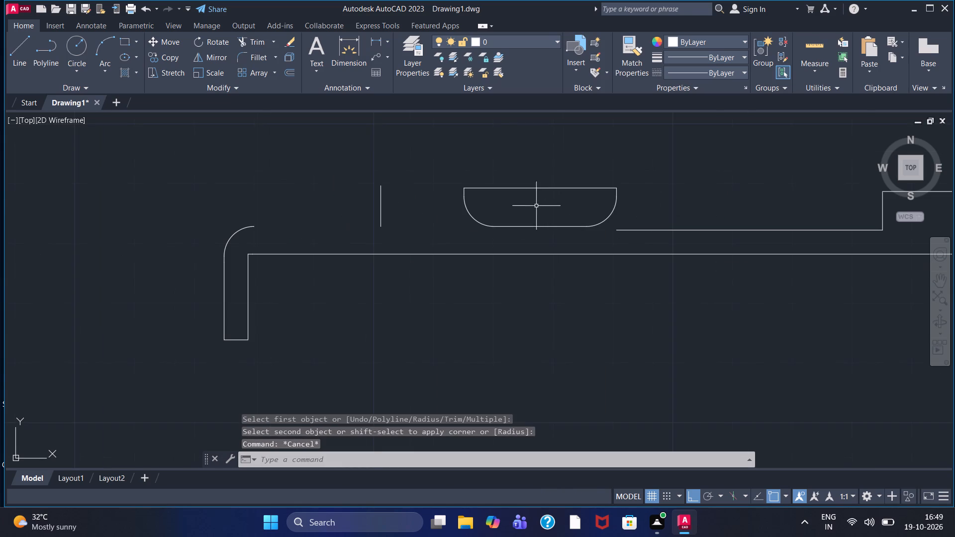
pyautogui.click(17, 44)
pyautogui.click(248, 229)
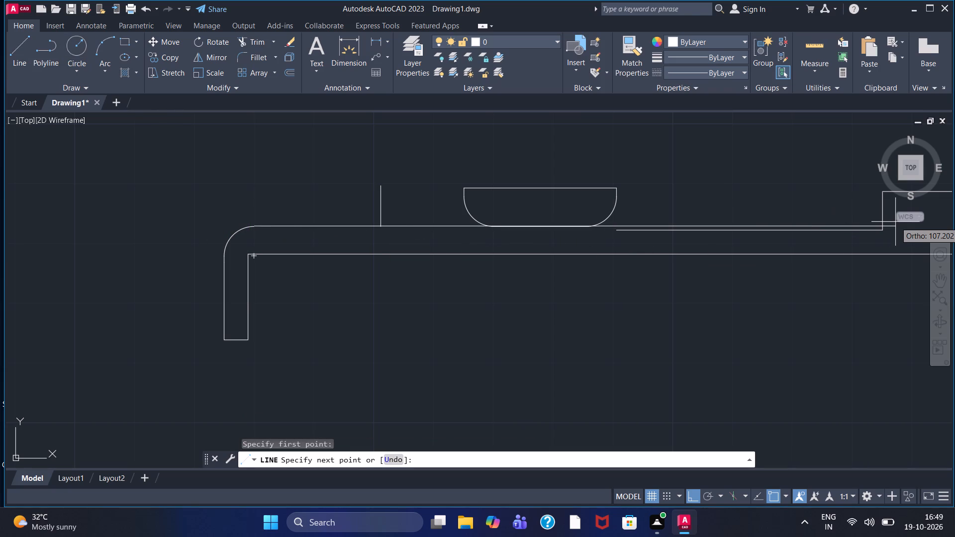
pyautogui.moveTo(895, 223); pyautogui.dragTo(595, 240, button='middle')
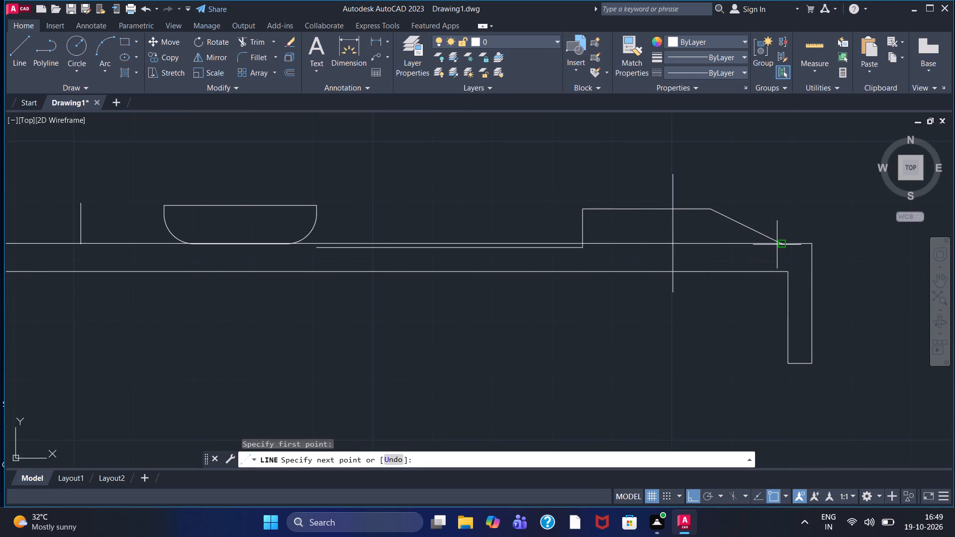
pyautogui.click(782, 245)
pyautogui.rightClick(782, 245)
pyautogui.click(802, 248)
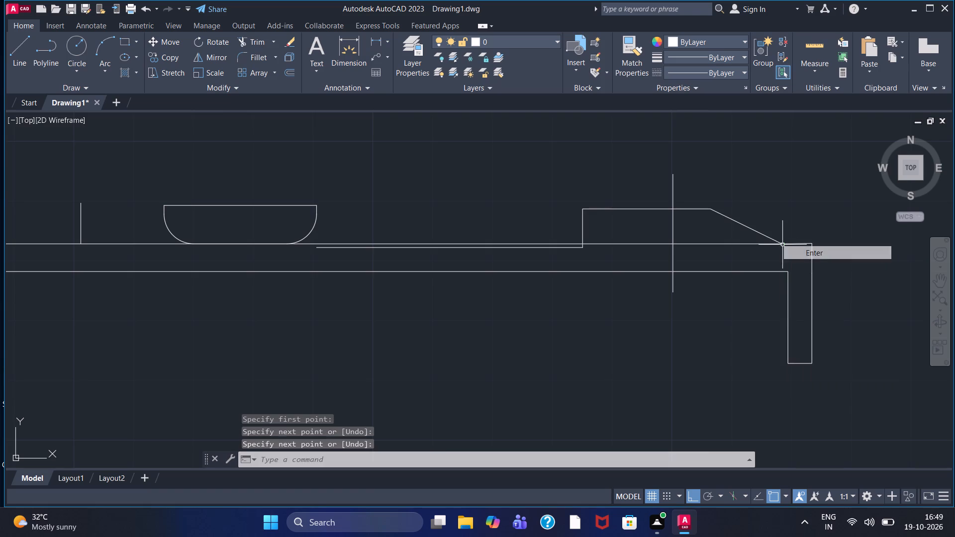
# Delete the leftover horizontal line between the two raised blocks, just below the channel's top edge.
pyautogui.scroll(-1, 767, 231)
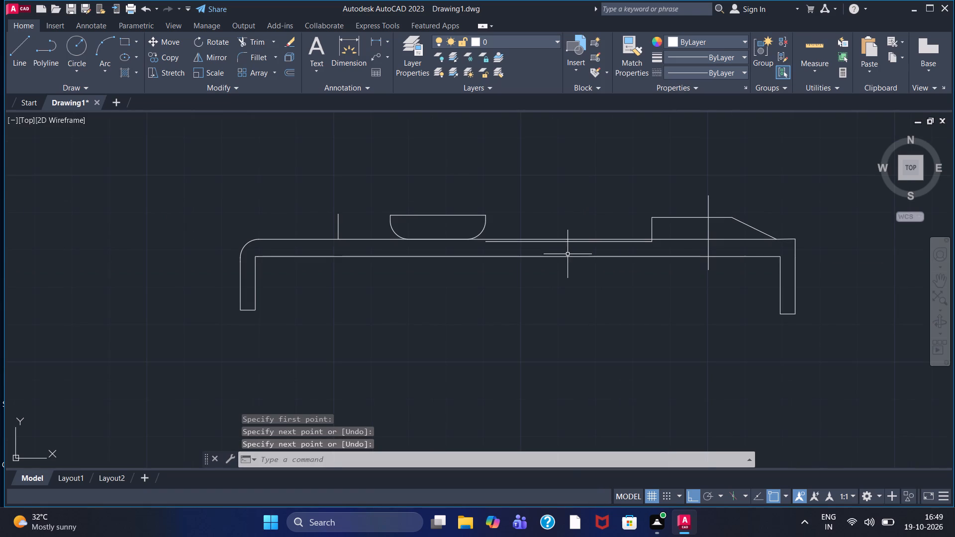
pyautogui.scroll(2, 568, 254)
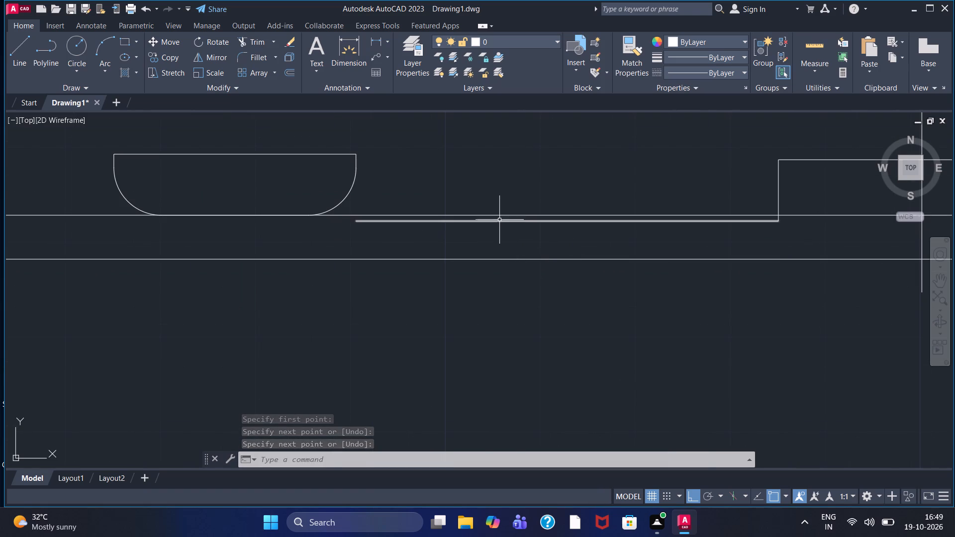
pyautogui.click(504, 221)
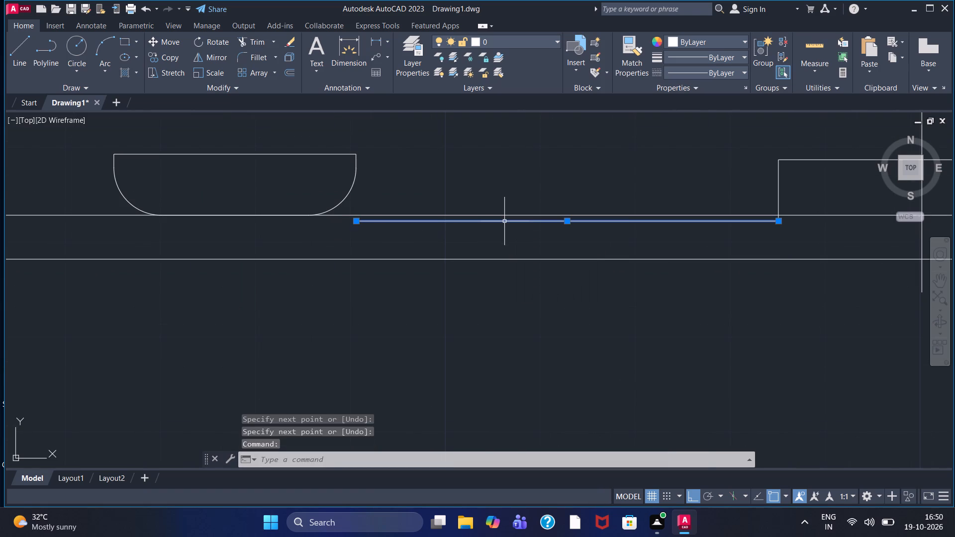
pyautogui.press('Delete')
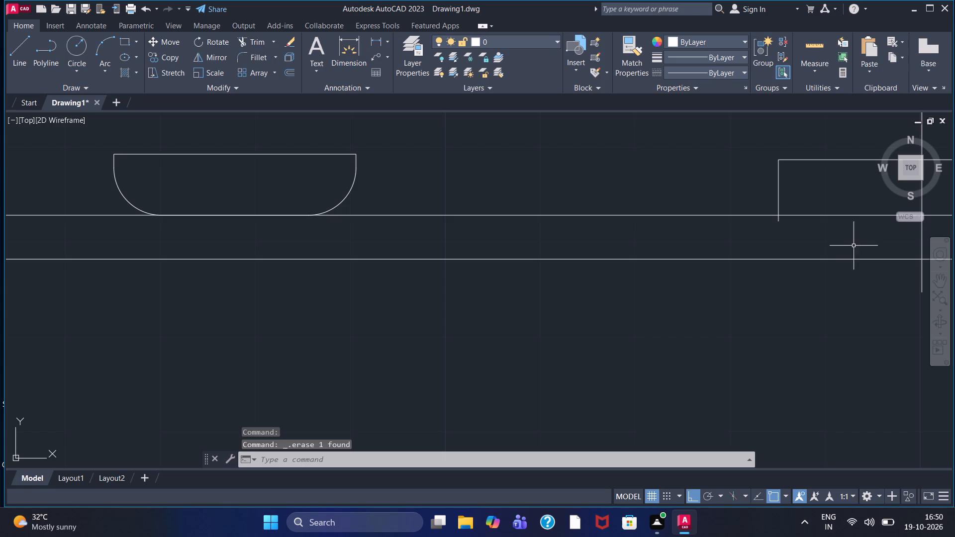
# Trim the short end of the right raised block's left side that extends below the channel's top edge.
pyautogui.scroll(2, 880, 229)
pyautogui.moveTo(874, 236); pyautogui.dragTo(491, 292, button='middle')
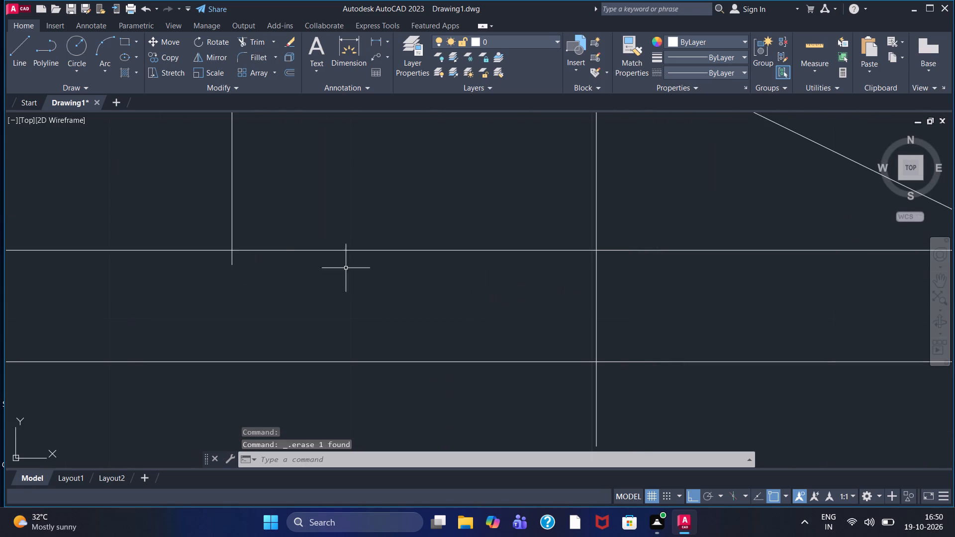
pyautogui.click(258, 39)
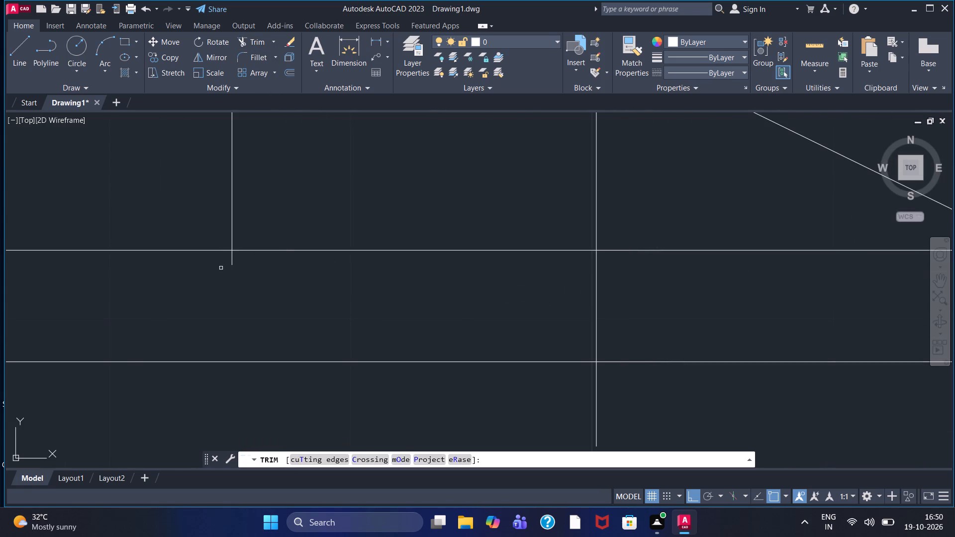
pyautogui.moveTo(221, 265); pyautogui.dragTo(239, 262)
pyautogui.scroll(-2, 230, 275)
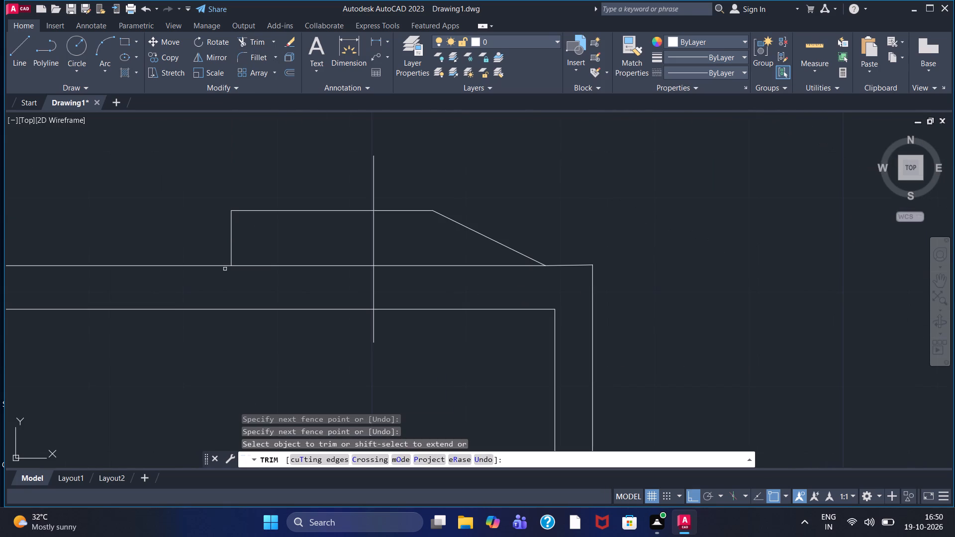
# Trim the vertical line through the right raised block below the channel's inner edge and above the block's top.
pyautogui.moveTo(193, 227); pyautogui.dragTo(231, 244, button='middle')
pyautogui.moveTo(402, 346); pyautogui.dragTo(440, 337)
pyautogui.scroll(-2, 379, 243)
pyautogui.moveTo(385, 222); pyautogui.dragTo(385, 222)
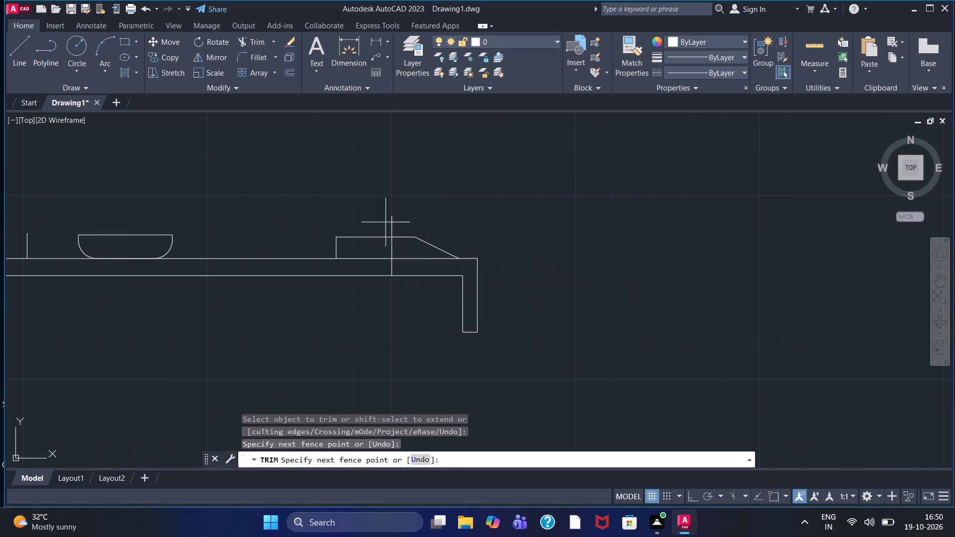
pyautogui.moveTo(385, 222); pyautogui.dragTo(415, 223)
pyautogui.scroll(-1, 352, 222)
pyautogui.moveTo(286, 212); pyautogui.dragTo(296, 214, button='middle')
pyautogui.scroll(1, 173, 221)
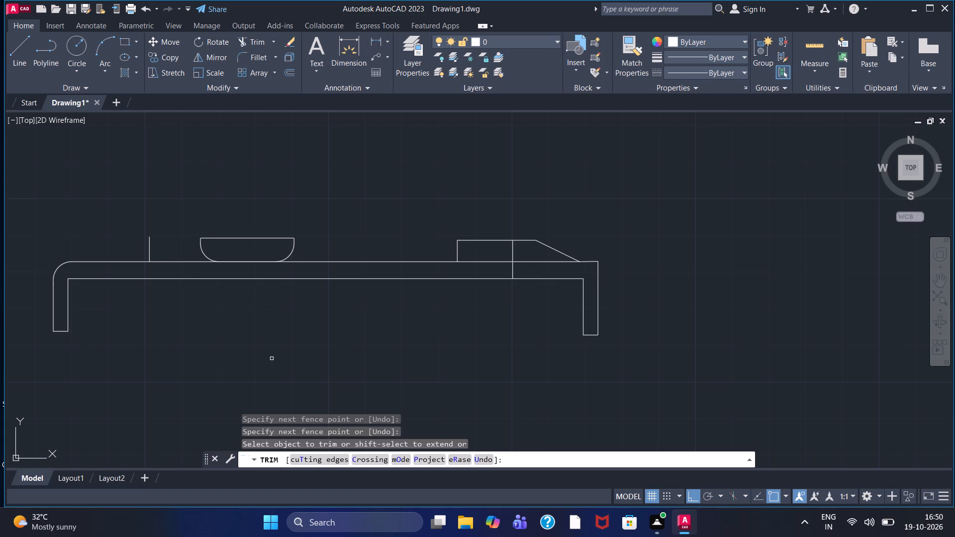
pyautogui.scroll(1, 329, 235)
pyautogui.scroll(-1, 329, 235)
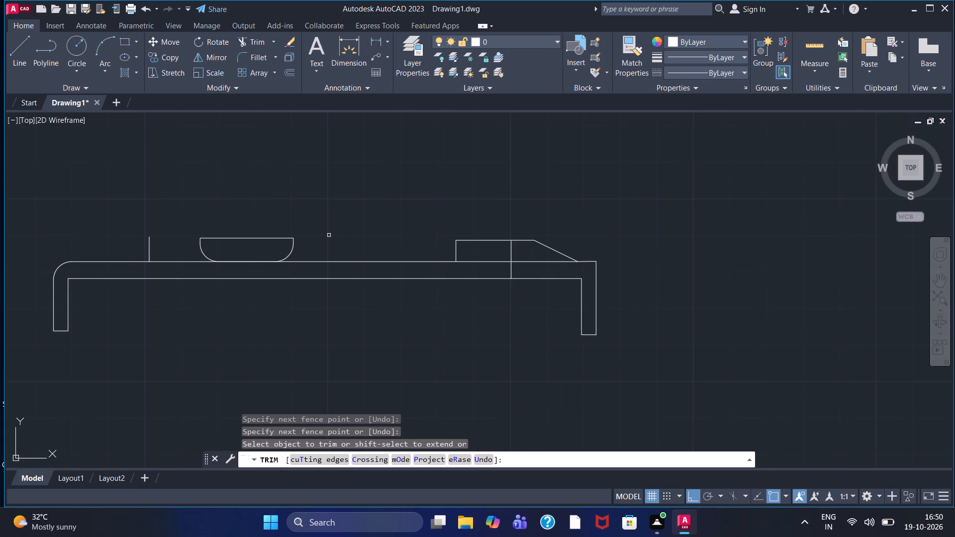
# Draw a stepped line joining the left block's top right corner to the right block's top left corner, with a recess about 27 long.
pyautogui.click(17, 62)
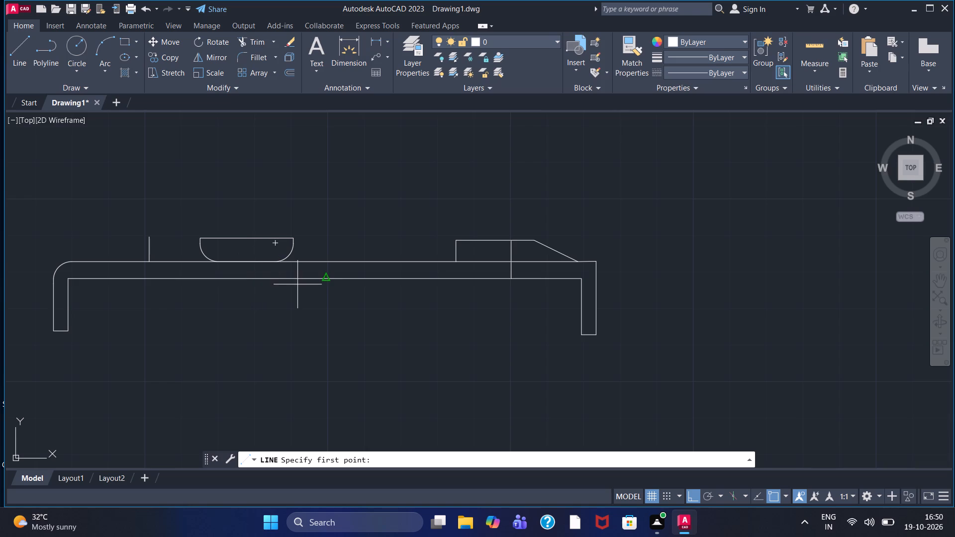
pyautogui.click(290, 235)
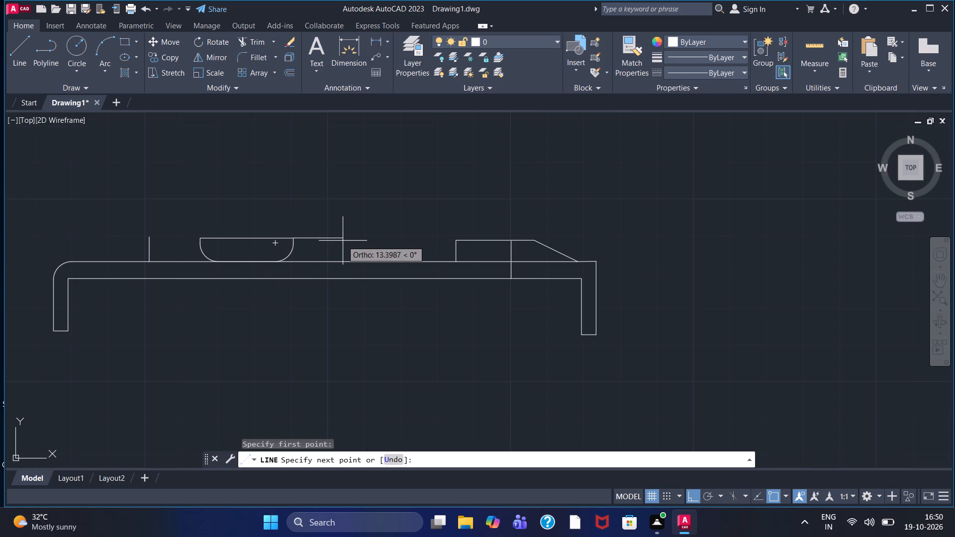
pyautogui.click(346, 241)
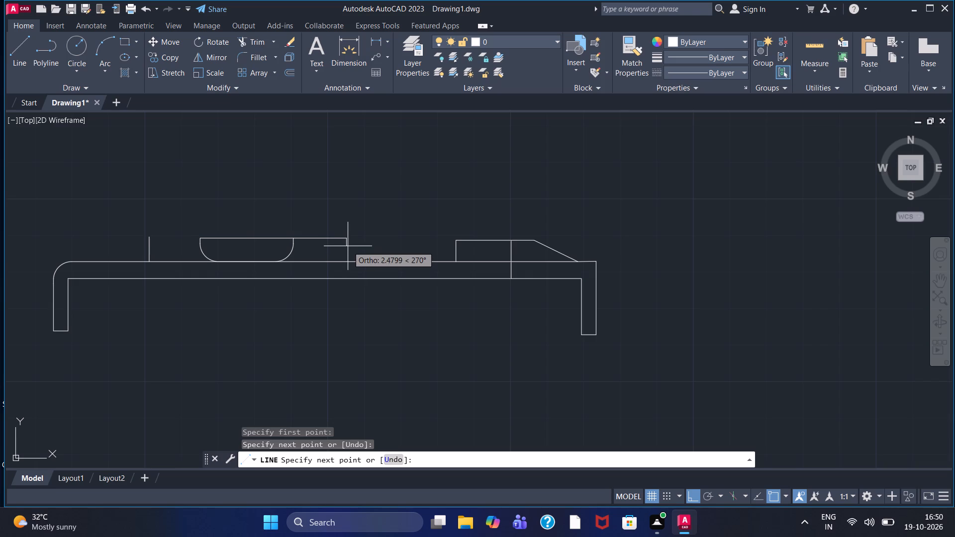
pyautogui.click(348, 246)
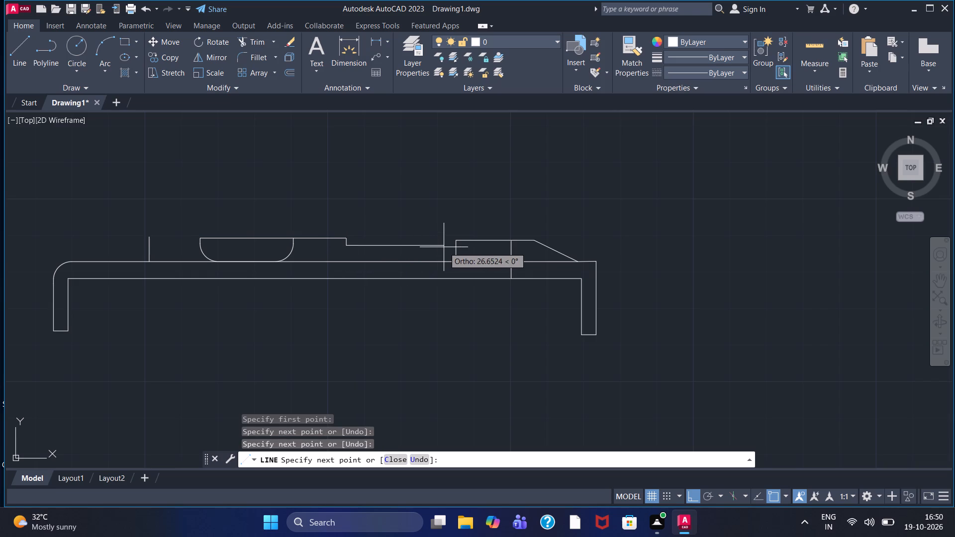
pyautogui.click(446, 247)
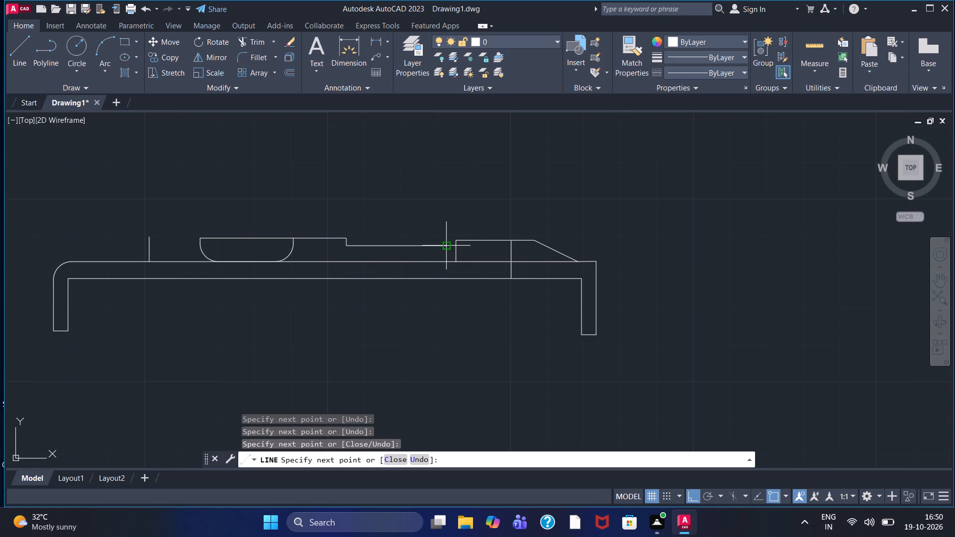
pyautogui.scroll(3, 445, 240)
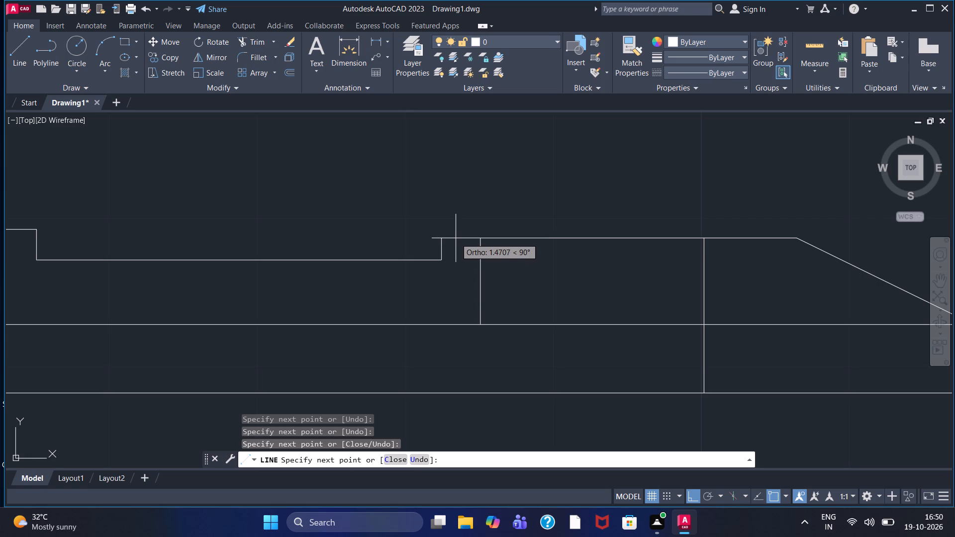
pyautogui.click(456, 238)
pyautogui.click(479, 239)
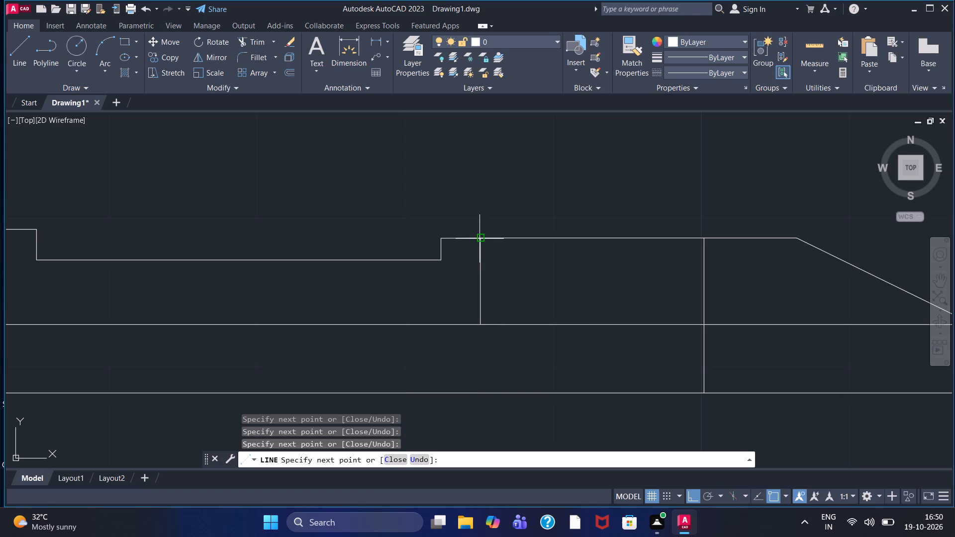
pyautogui.rightClick(479, 239)
pyautogui.click(484, 243)
pyautogui.scroll(-2, 477, 244)
pyautogui.scroll(-1, 338, 273)
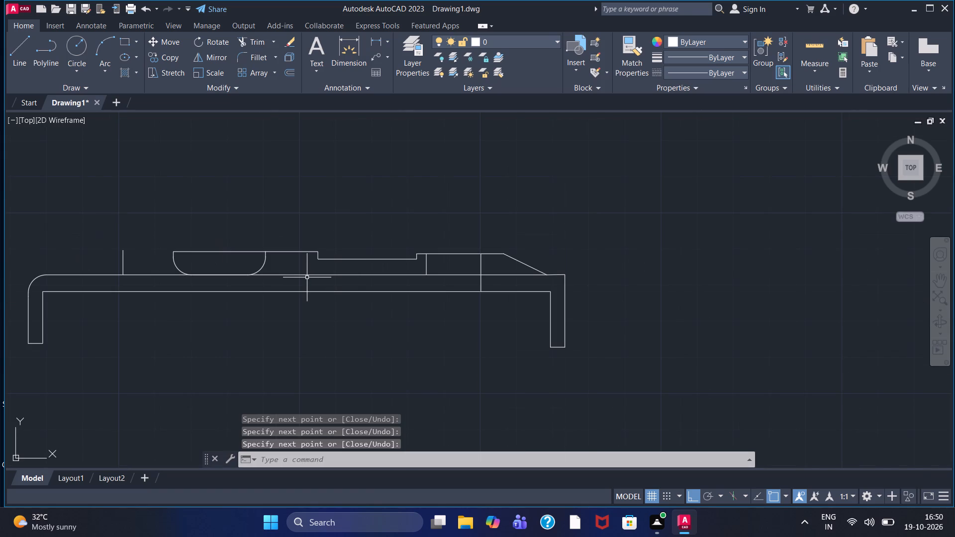
# Remove the stray vertical line standing on the channel's top edge left of the left raised block, using Trim.
pyautogui.click(21, 65)
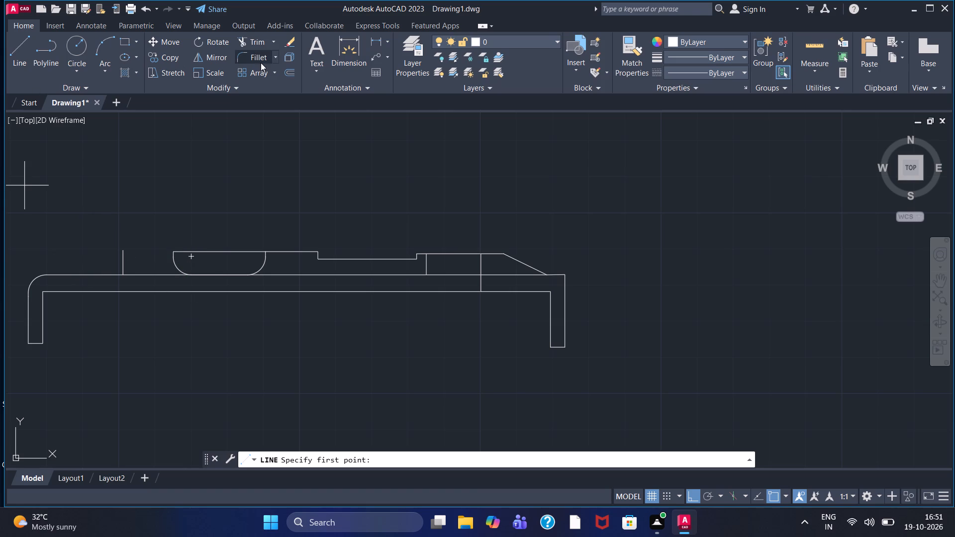
pyautogui.click(258, 41)
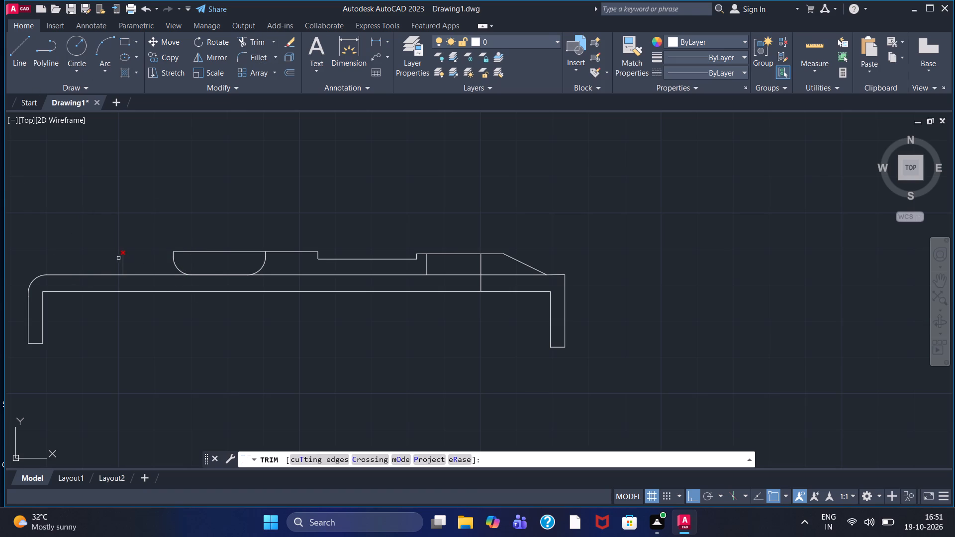
pyautogui.moveTo(117, 258); pyautogui.dragTo(137, 258)
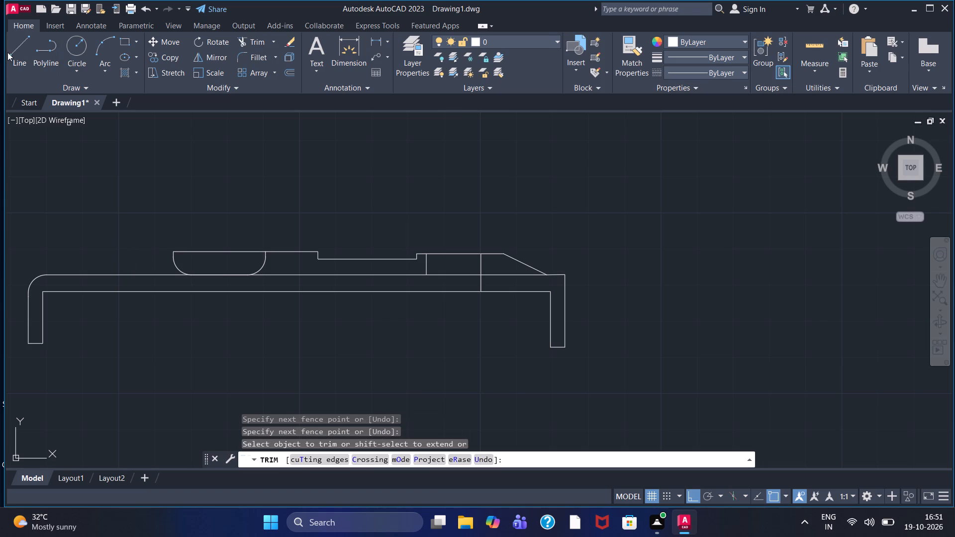
# Draw a line about 40 long from the pocket's top left corner out to the channel's left end, and down to its outer side.
pyautogui.click(14, 50)
pyautogui.click(173, 250)
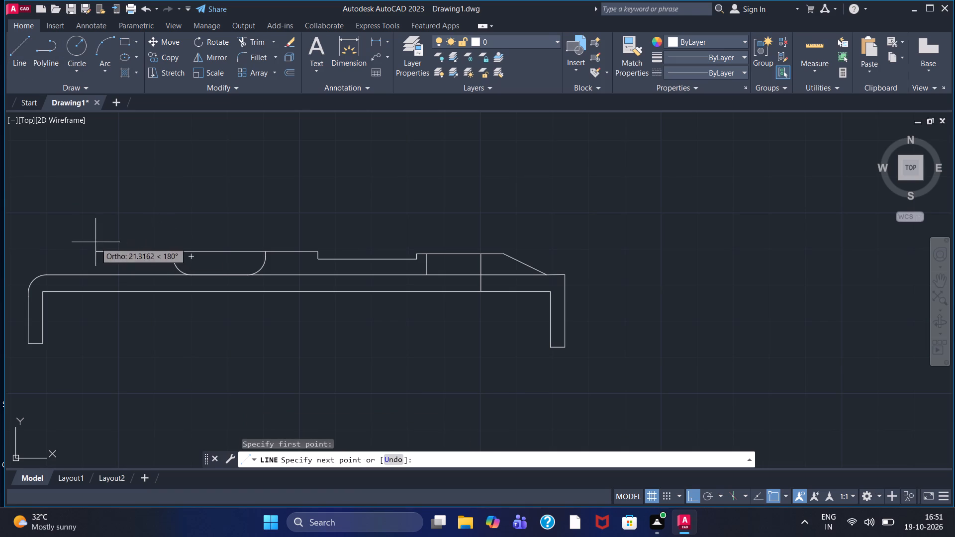
pyautogui.click(28, 252)
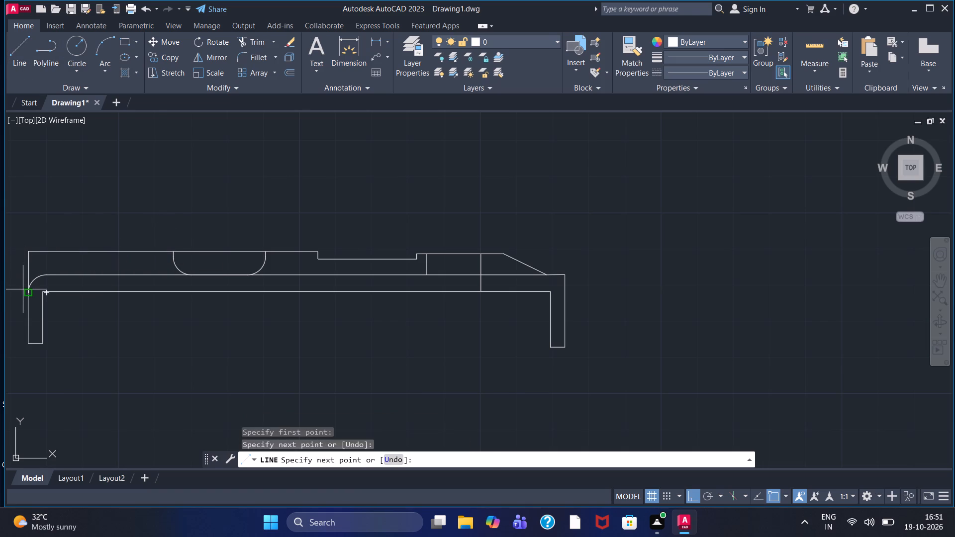
pyautogui.click(23, 289)
pyautogui.rightClick(23, 272)
pyautogui.click(41, 279)
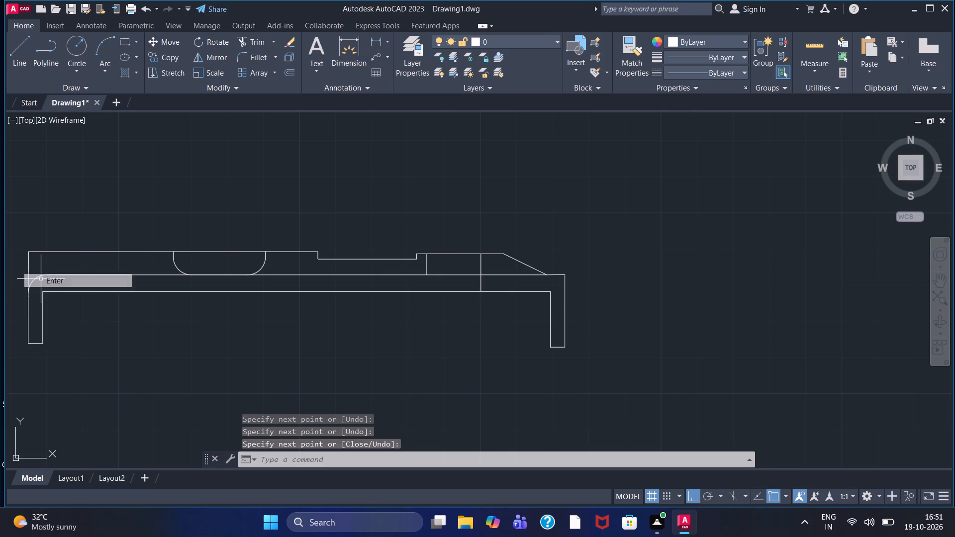
# Trim away the channel's top edge left of the rounded pocket and the rounded corner arc at the channel's left end.
pyautogui.click(256, 41)
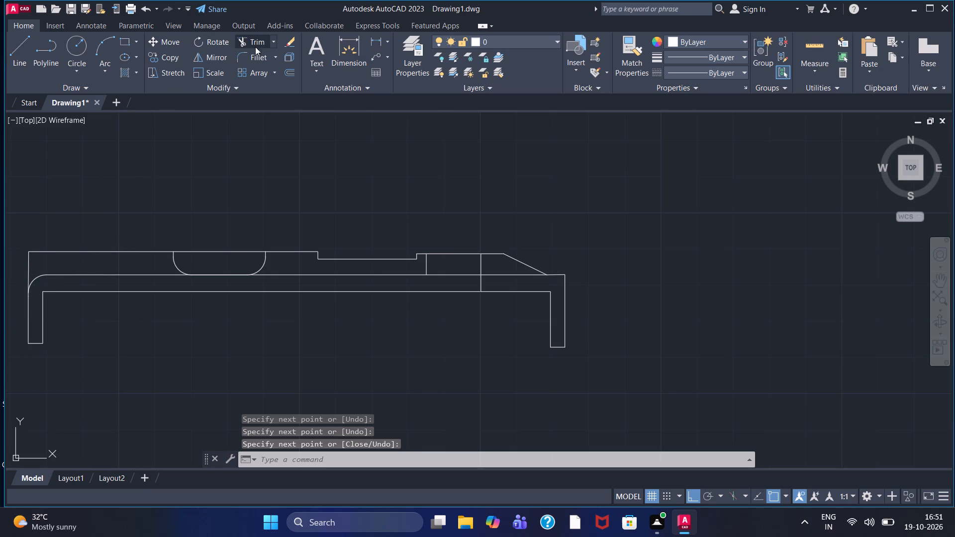
pyautogui.moveTo(116, 284); pyautogui.dragTo(129, 268)
pyautogui.click(129, 268)
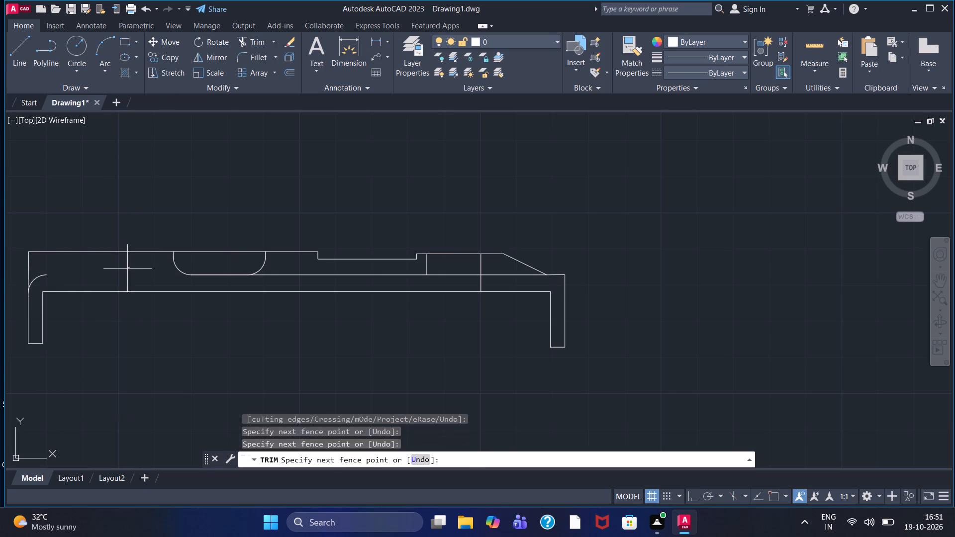
pyautogui.click(58, 281)
pyautogui.moveTo(46, 282); pyautogui.dragTo(42, 273)
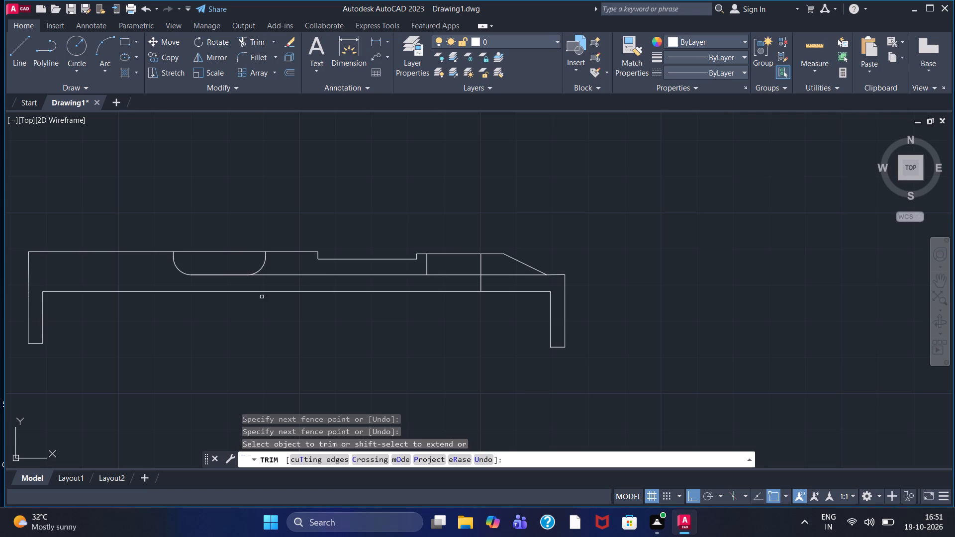
# Draw a small three-sided rectangular outline beneath the recess, rising from the channel's upper line, with its left leg crossing that line.
pyautogui.click(17, 64)
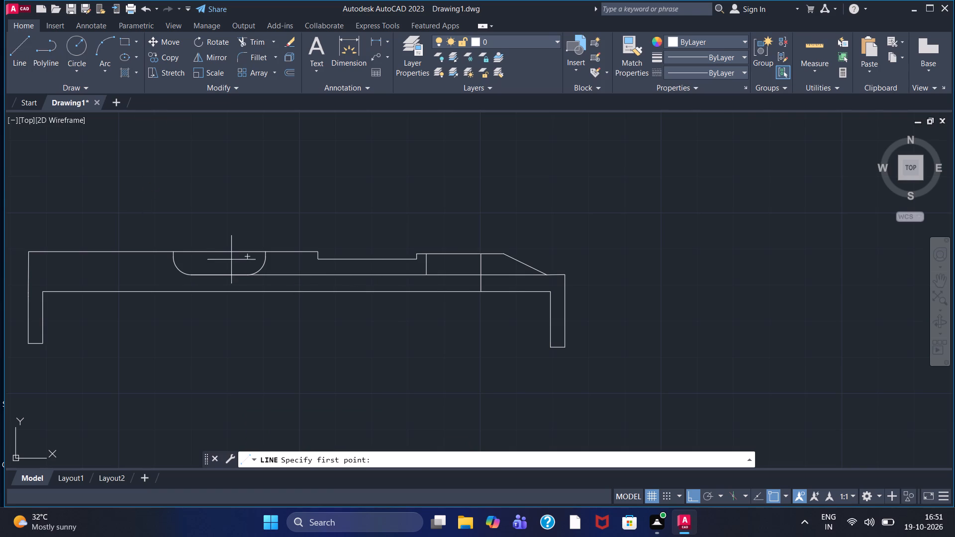
pyautogui.click(368, 274)
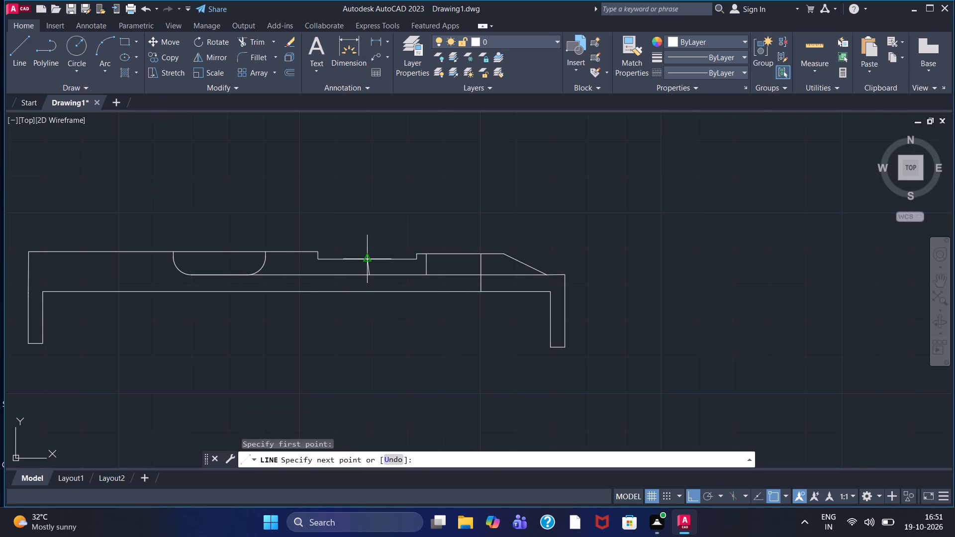
pyautogui.scroll(3, 368, 273)
pyautogui.click(367, 244)
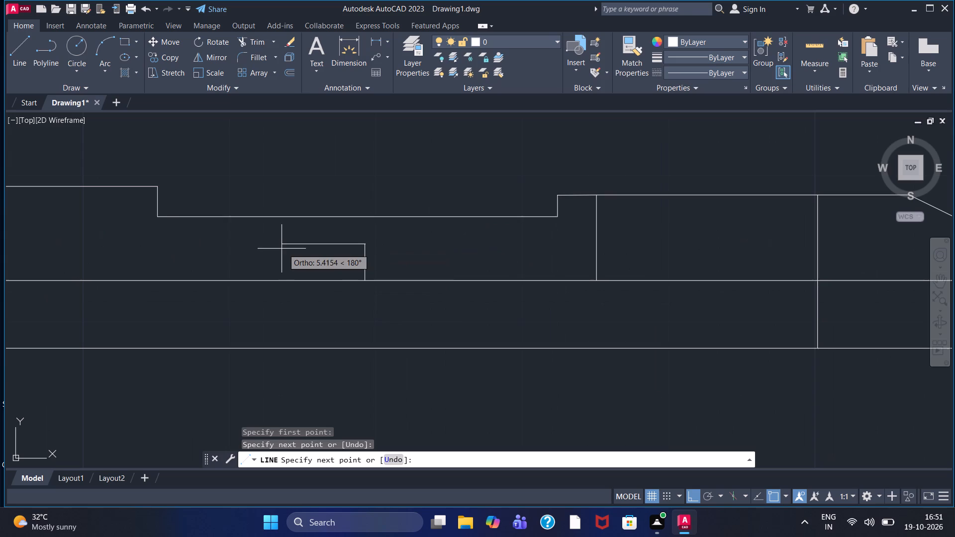
pyautogui.click(211, 249)
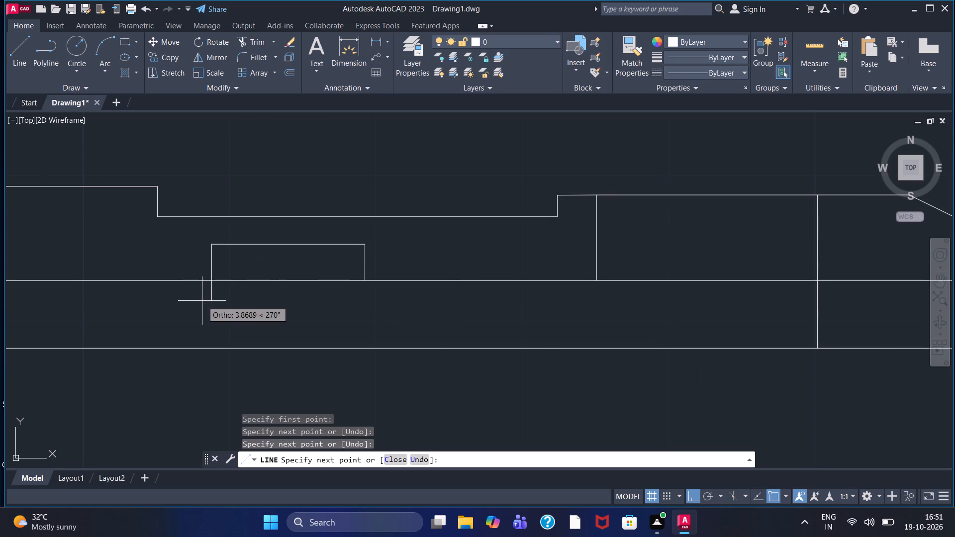
pyautogui.click(202, 301)
pyautogui.rightClick(202, 301)
pyautogui.click(228, 304)
# Draw a second three-sided rectangular outline about 10 wide inside the right raised block, with both legs crossing the channel's upper line.
pyautogui.moveTo(144, 287); pyautogui.dragTo(414, 301, button='middle')
pyautogui.scroll(-2, 414, 301)
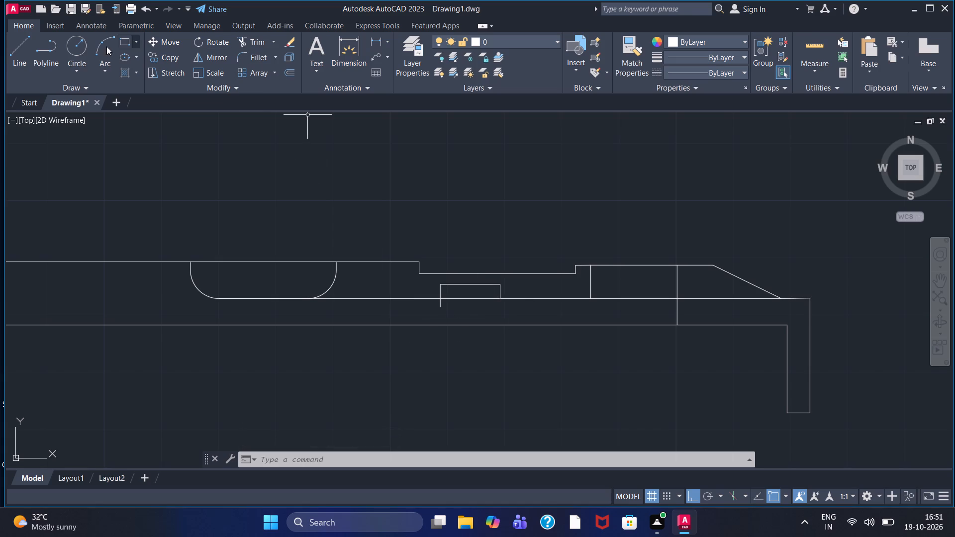
pyautogui.click(25, 49)
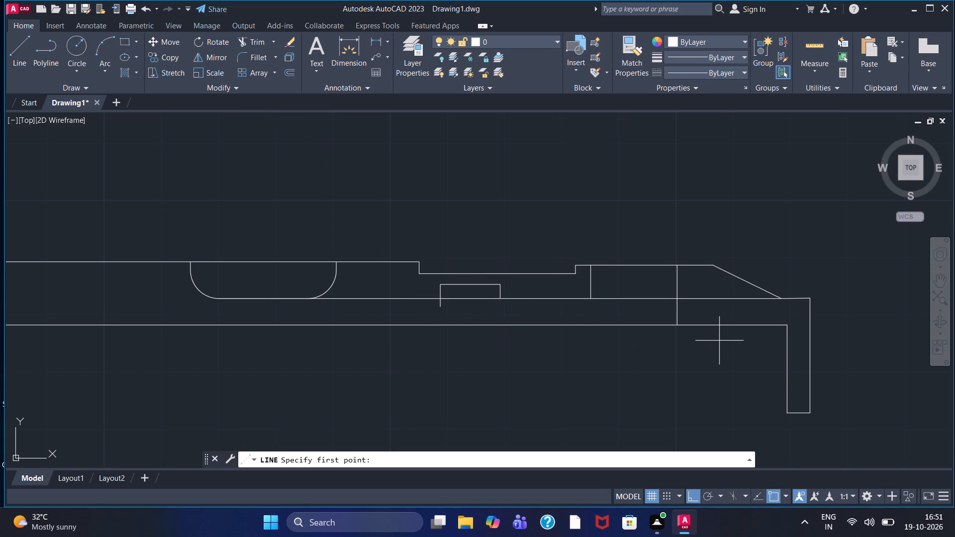
pyautogui.scroll(1, 632, 304)
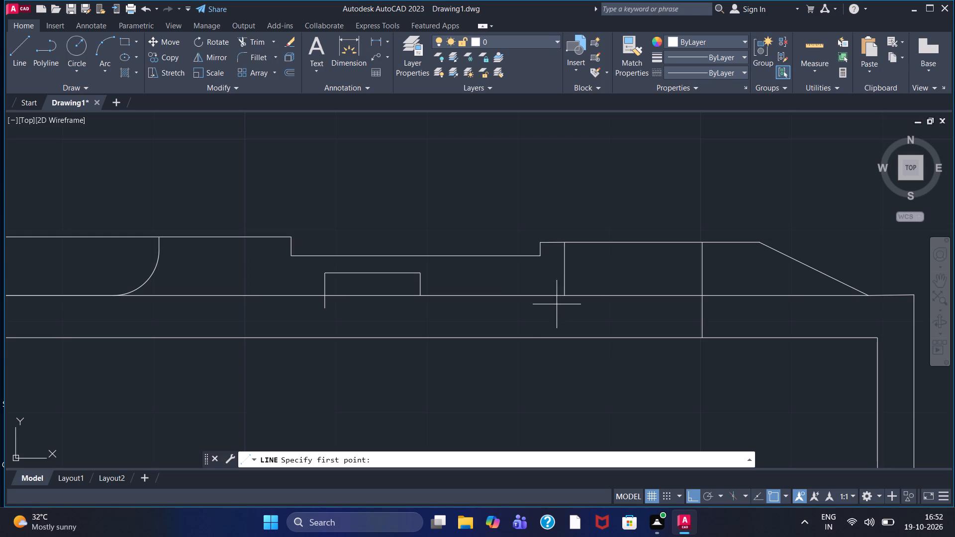
pyautogui.click(573, 308)
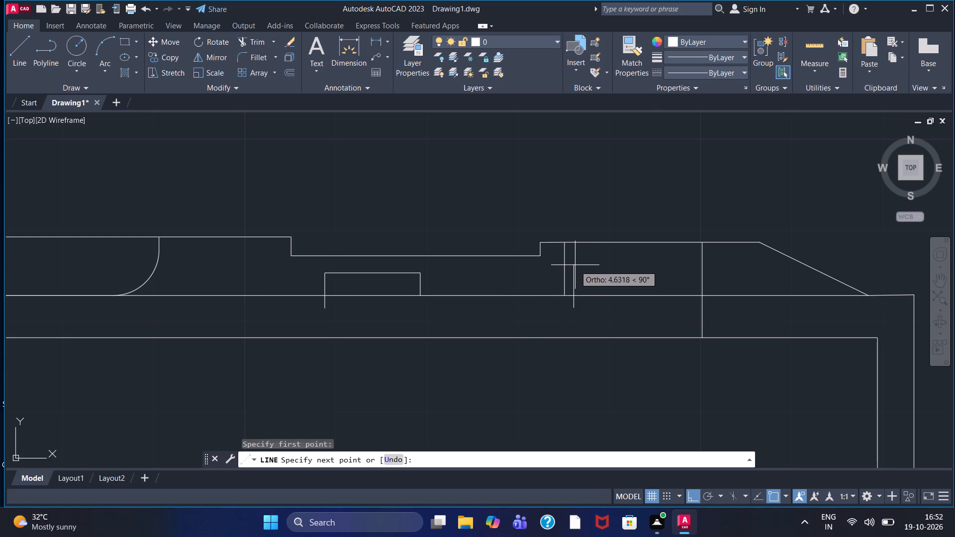
pyautogui.click(575, 265)
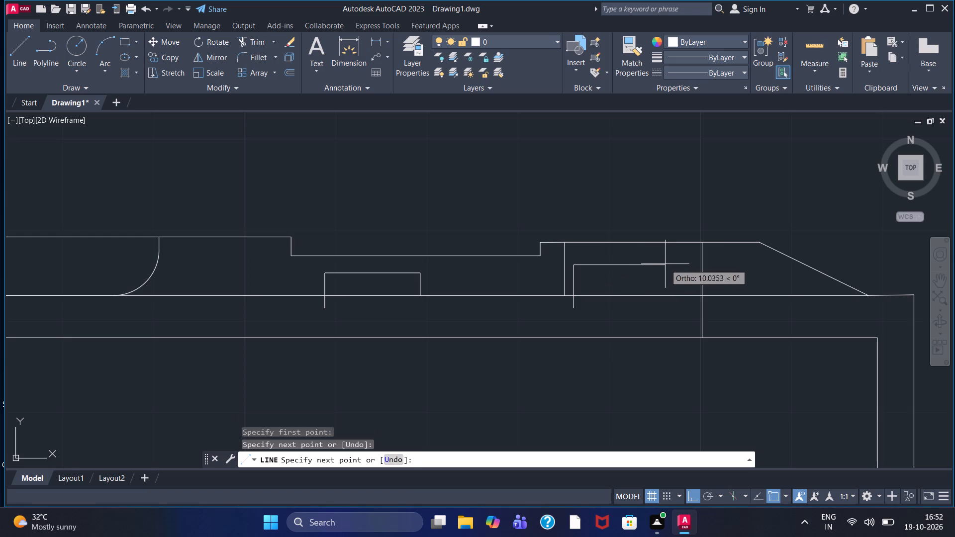
pyautogui.click(665, 264)
pyautogui.click(663, 314)
pyautogui.rightClick(662, 314)
pyautogui.click(679, 318)
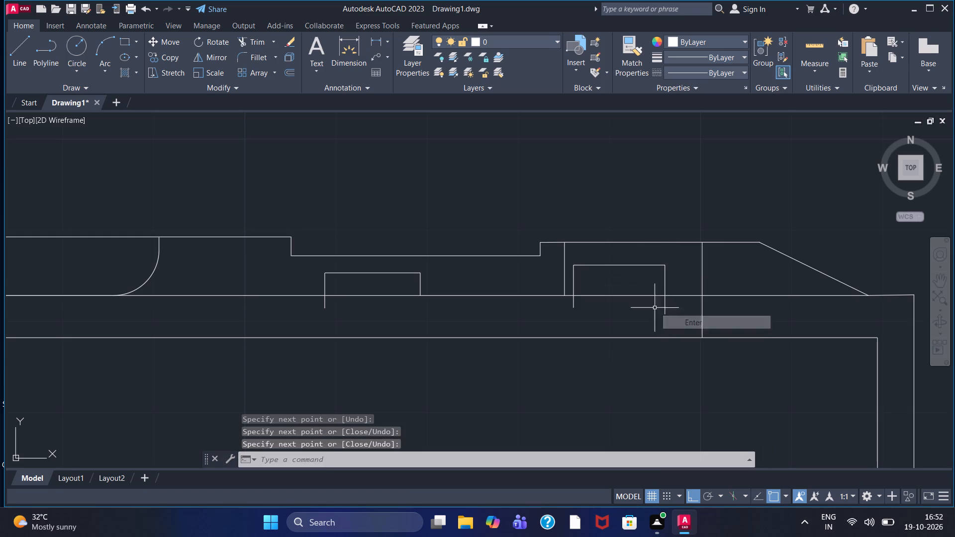
# Trim the legs of both small rectangular outlines that extend below the channel's upper line.
pyautogui.click(249, 42)
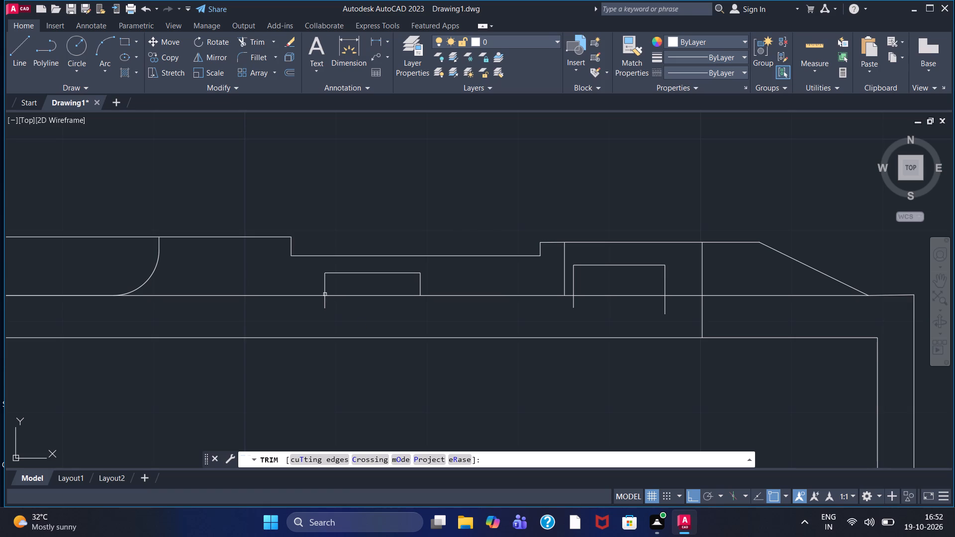
pyautogui.moveTo(314, 303); pyautogui.dragTo(337, 301)
pyautogui.scroll(1, 555, 315)
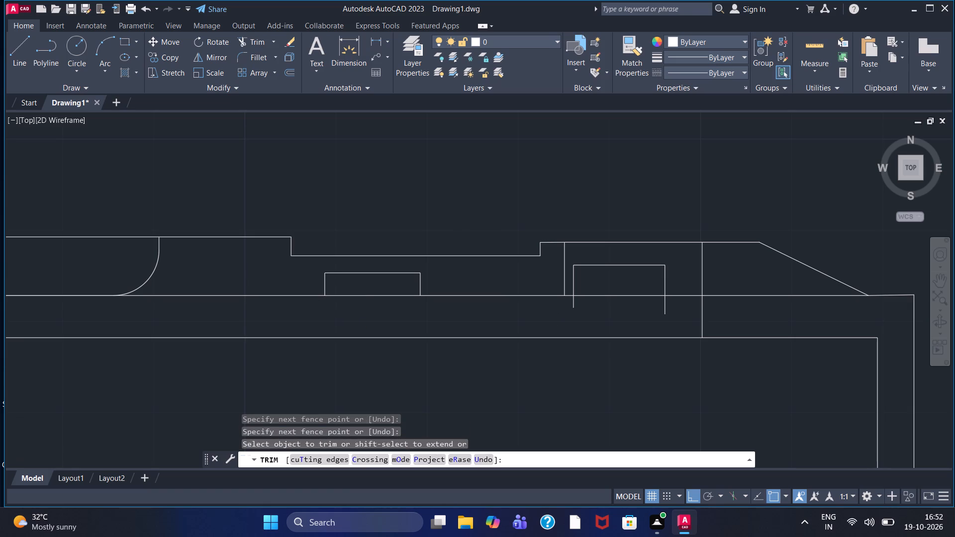
pyautogui.moveTo(577, 295); pyautogui.dragTo(595, 295)
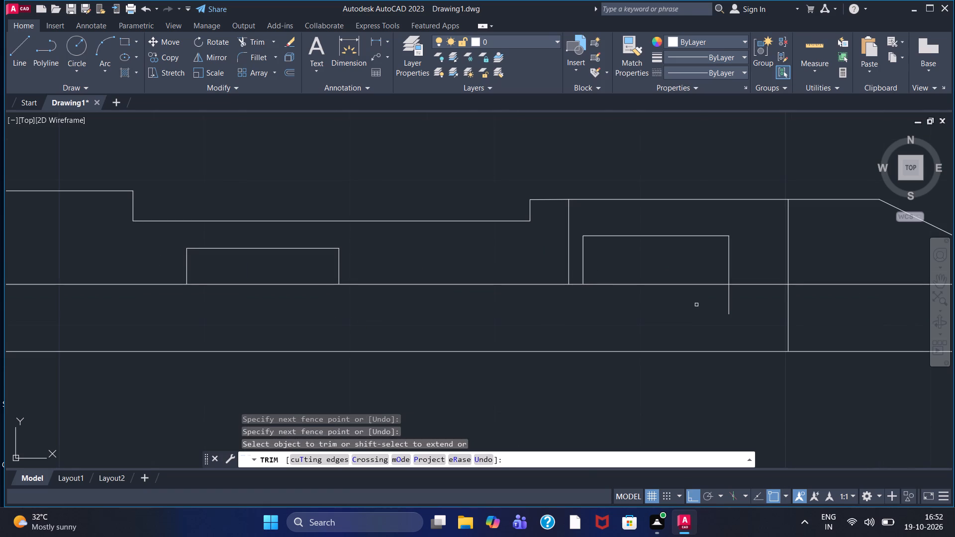
pyautogui.moveTo(720, 300); pyautogui.dragTo(755, 298)
# Trim away the vertical line just left of the small rectangle in the right raised block.
pyautogui.moveTo(564, 244); pyautogui.dragTo(573, 215)
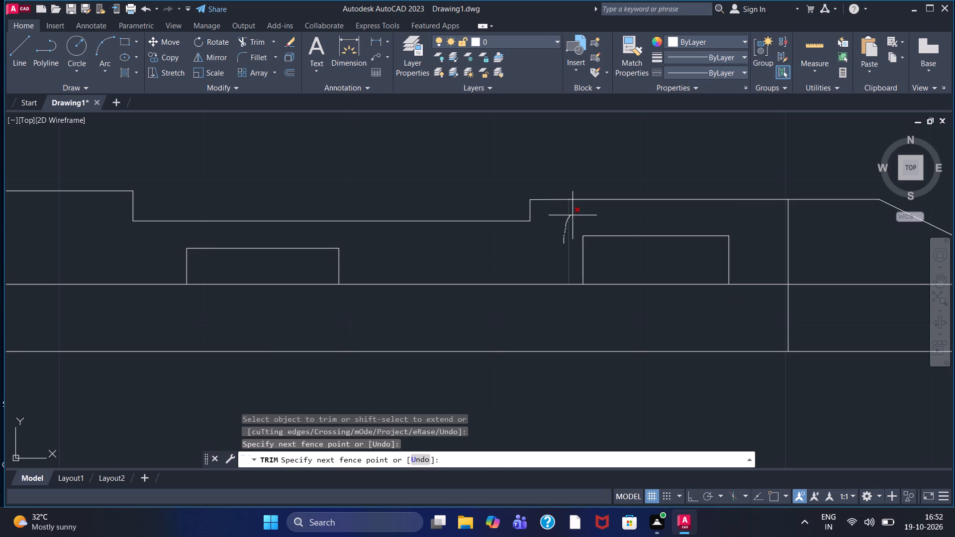
pyautogui.moveTo(573, 215); pyautogui.dragTo(580, 215)
pyautogui.click(580, 215)
pyautogui.scroll(-1, 559, 234)
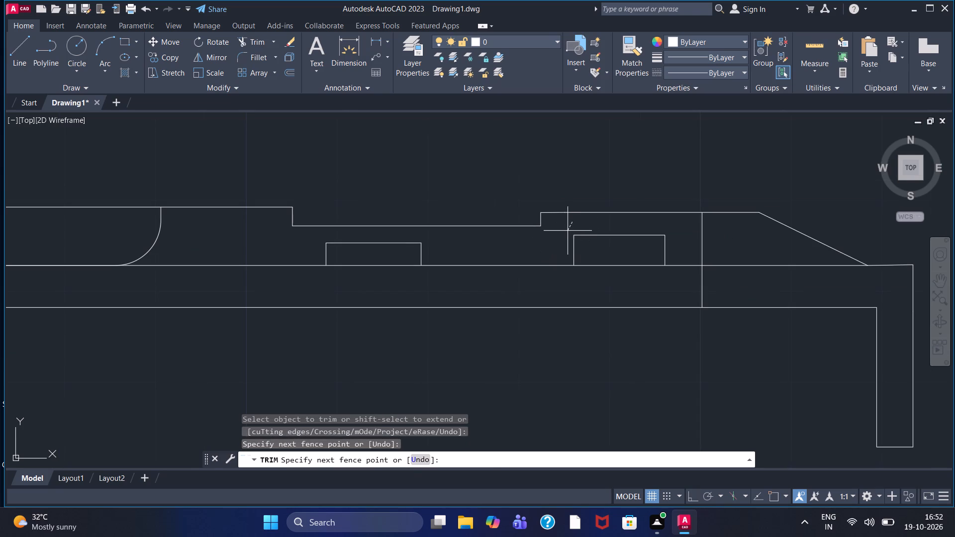
pyautogui.press('Escape')
pyautogui.scroll(-1, 563, 241)
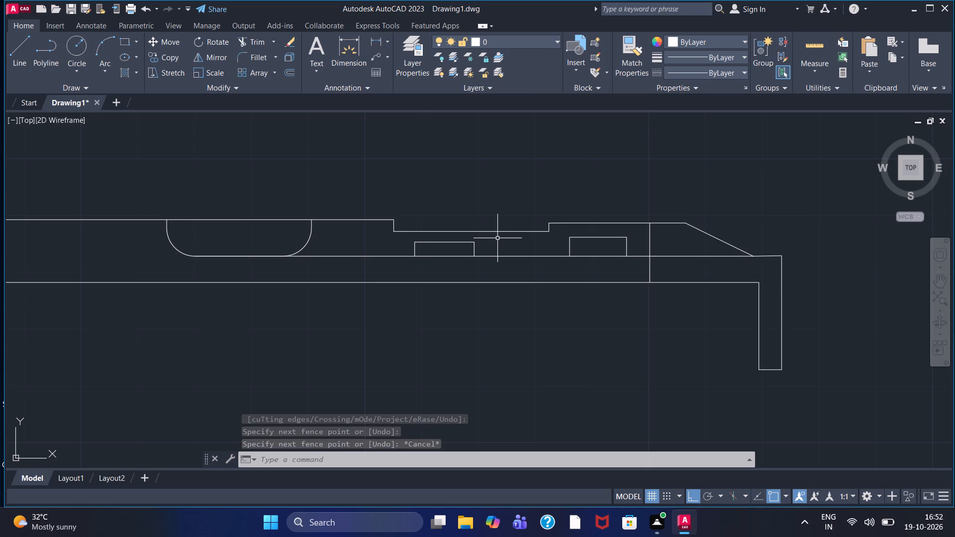
# Trim away the vertical line right of that small rectangle, both above and below the channel's upper line.
pyautogui.moveTo(642, 241); pyautogui.dragTo(655, 241)
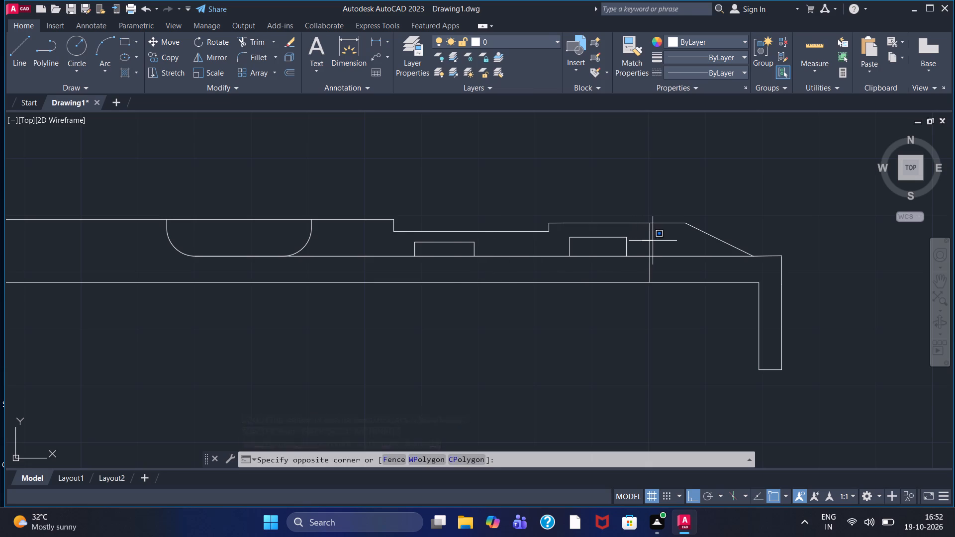
pyautogui.moveTo(655, 241); pyautogui.dragTo(655, 241)
pyautogui.click(254, 39)
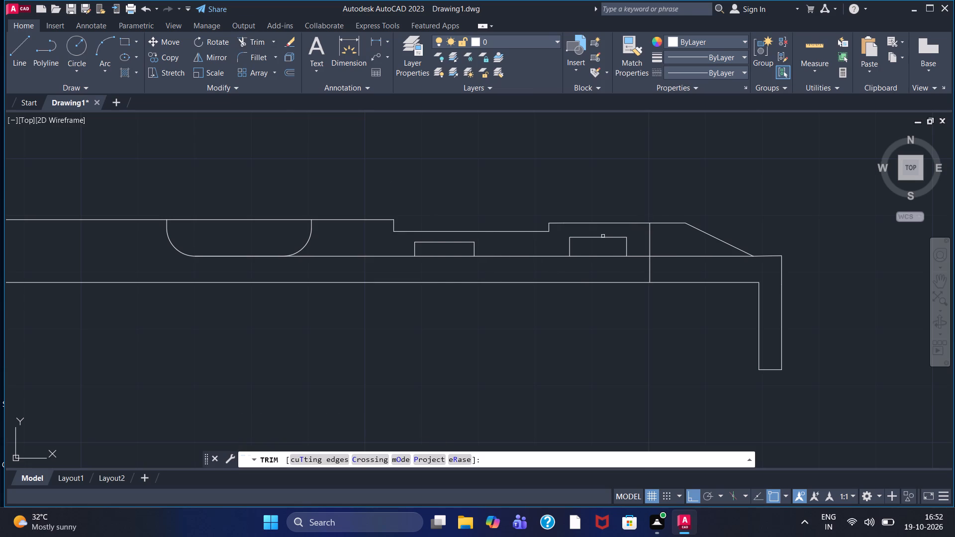
pyautogui.moveTo(642, 237); pyautogui.dragTo(656, 237)
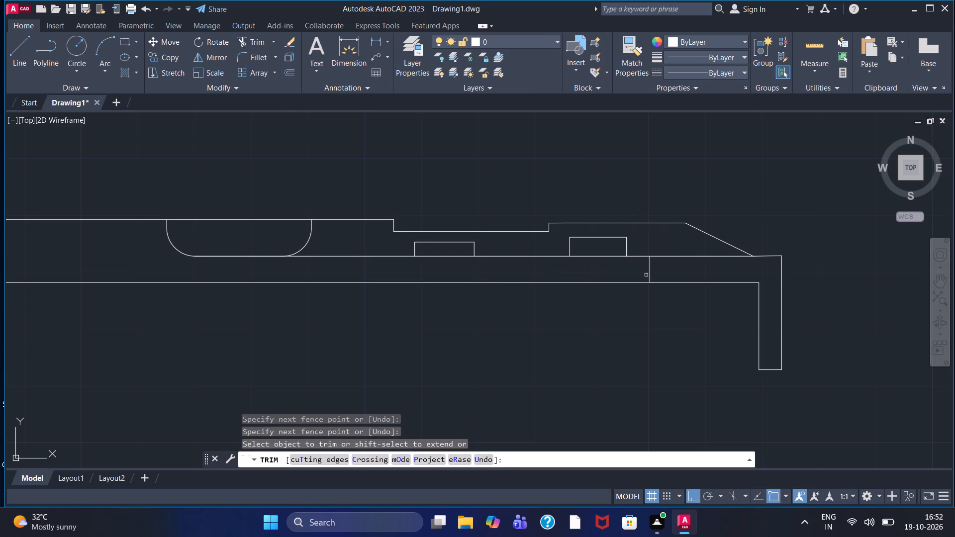
pyautogui.moveTo(643, 274); pyautogui.dragTo(658, 272)
# Add a horizontal linear dimension above the right raised block's flat top, from its left corner to the start of the slope.
pyautogui.click(376, 41)
pyautogui.click(549, 221)
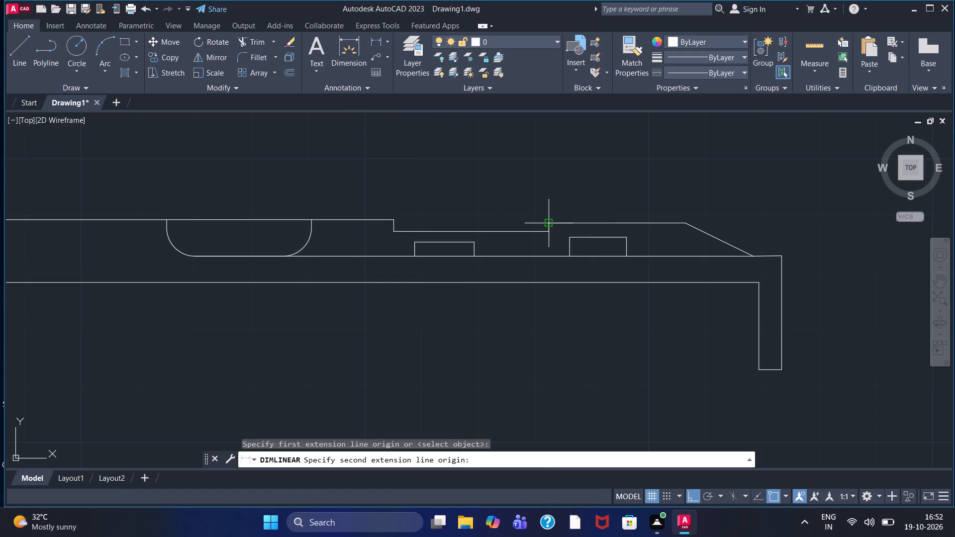
pyautogui.click(684, 226)
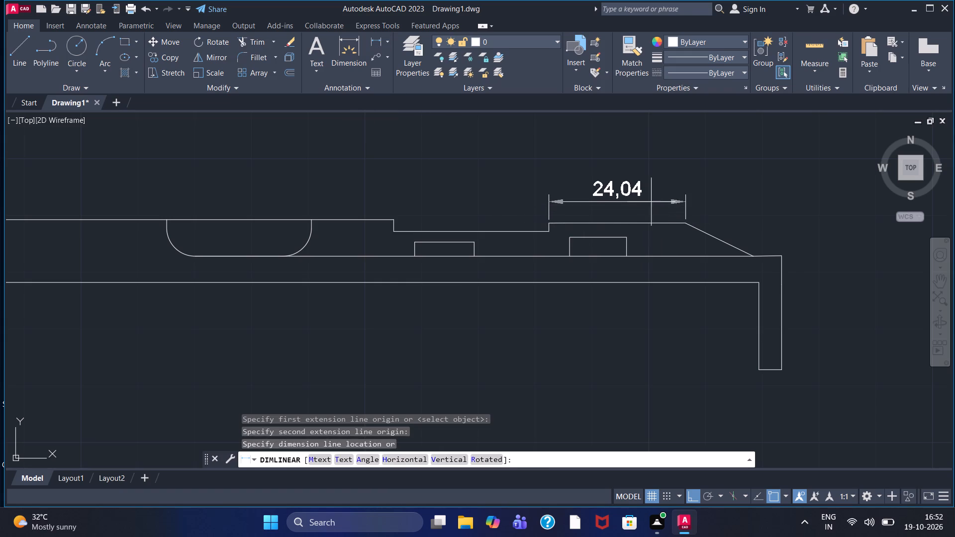
pyautogui.click(633, 190)
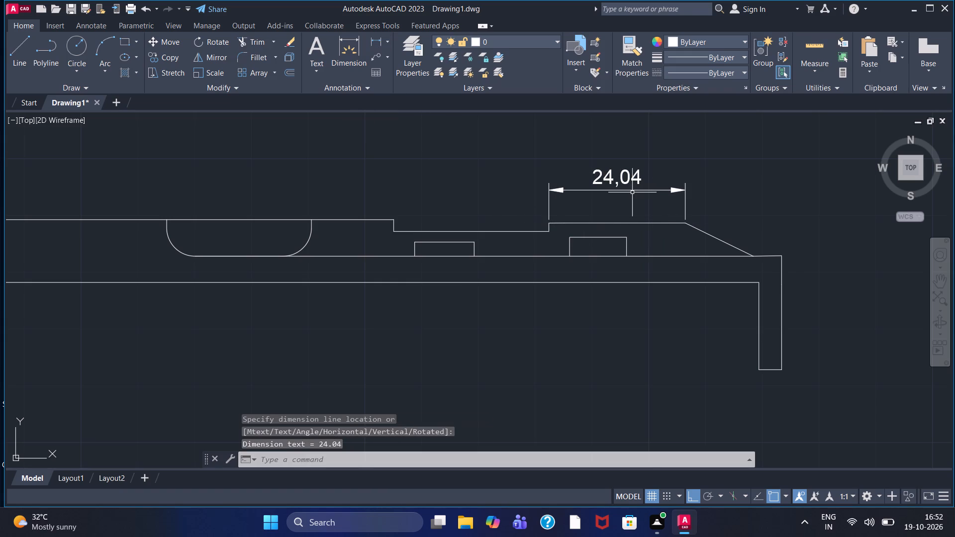
# Add a horizontal linear dimension above the recess, between its two top corners, in line with the right block's dimension.
pyautogui.scroll(-1, 632, 192)
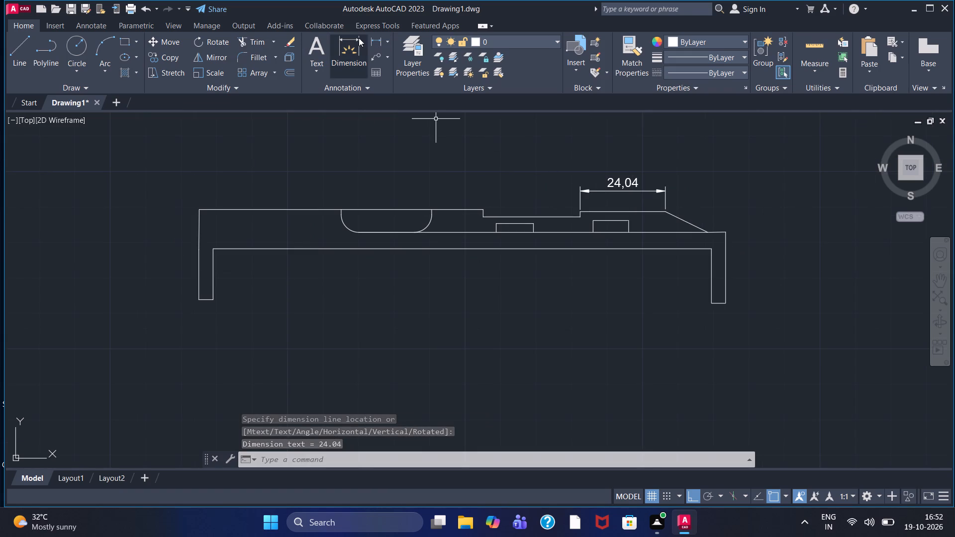
pyautogui.click(375, 39)
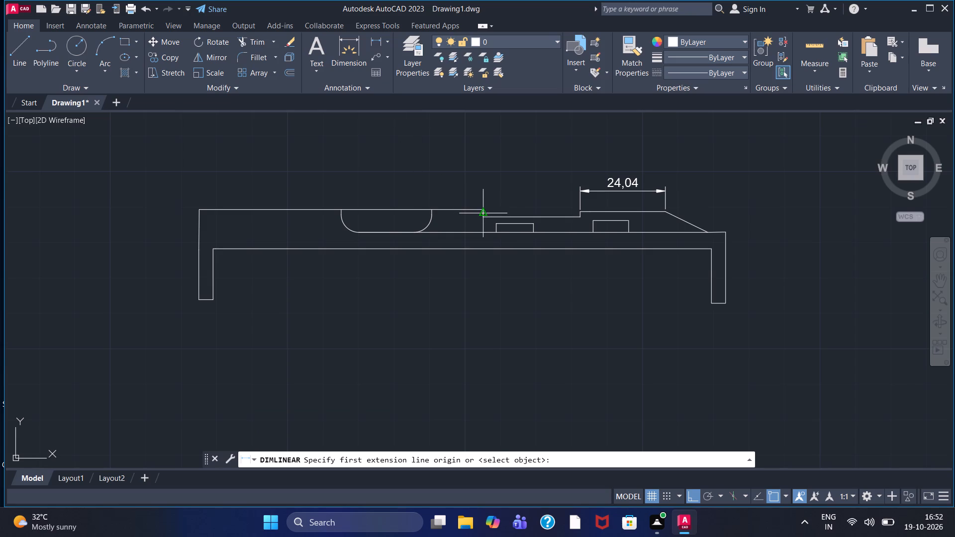
pyautogui.click(483, 206)
pyautogui.click(577, 211)
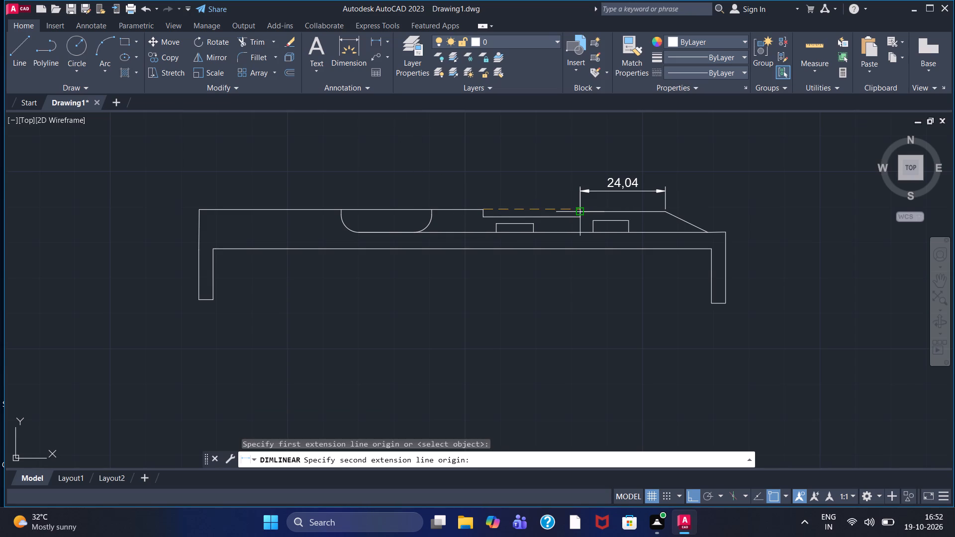
pyautogui.click(552, 192)
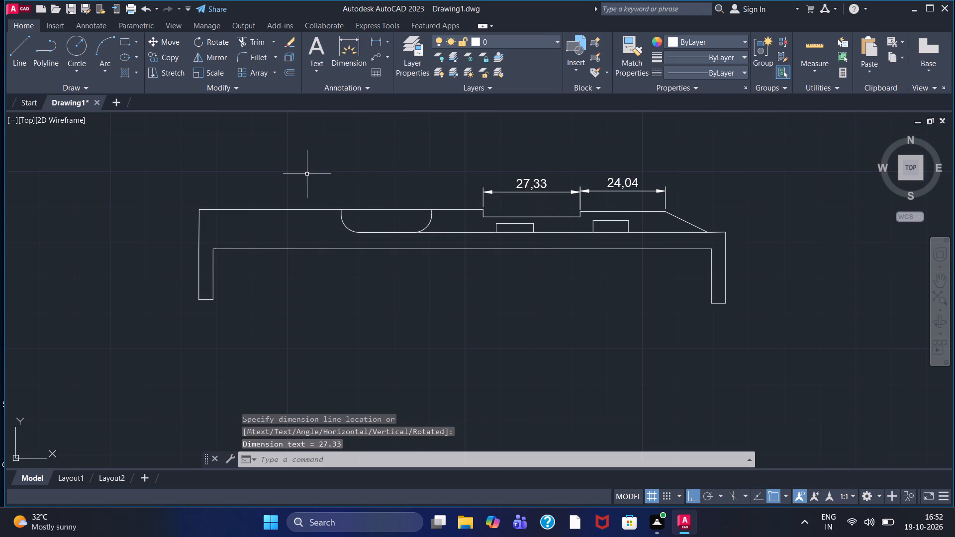
pyautogui.scroll(1, 337, 209)
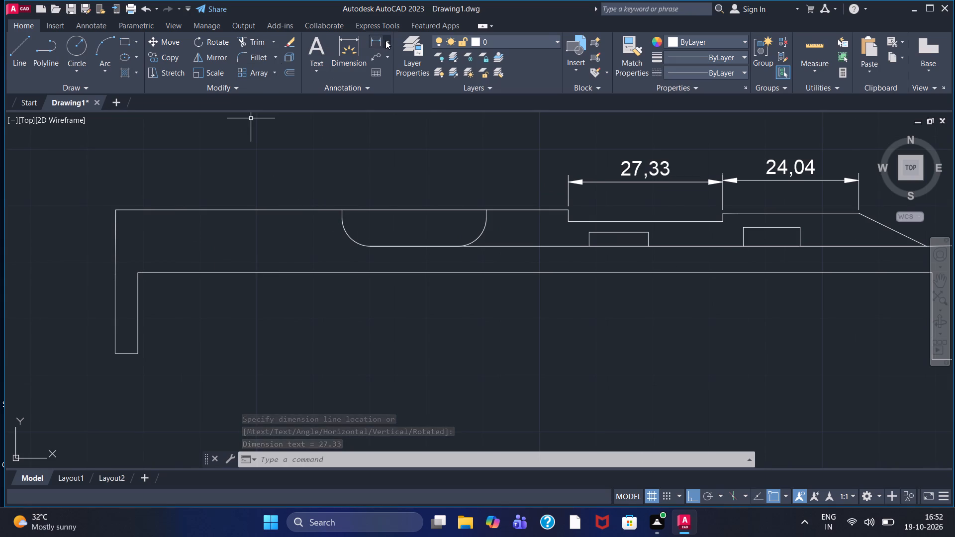
# Add a radius dimension to the rounded pocket's lower-left corner arc, placed outside the pocket on its left side.
pyautogui.click(386, 40)
pyautogui.click(406, 162)
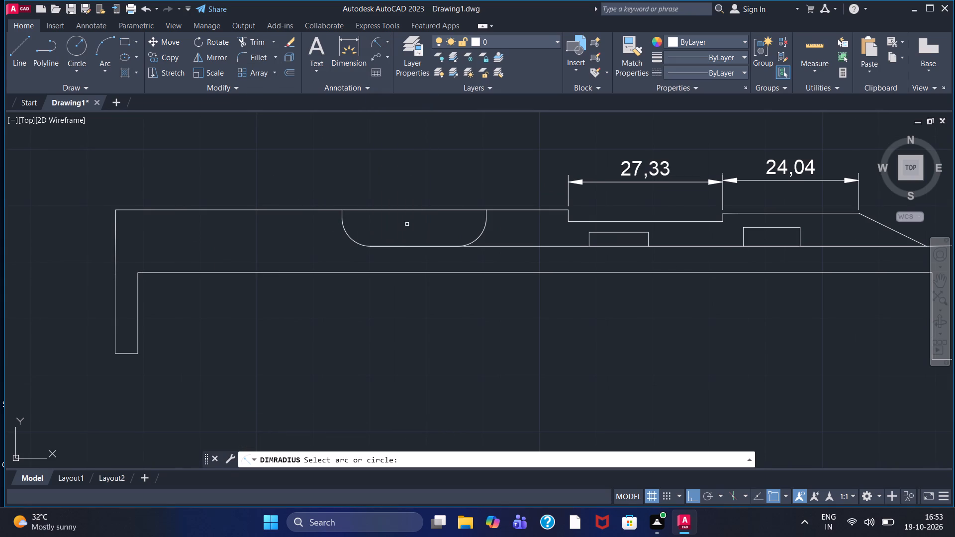
pyautogui.scroll(1, 382, 232)
pyautogui.doubleClick(335, 247)
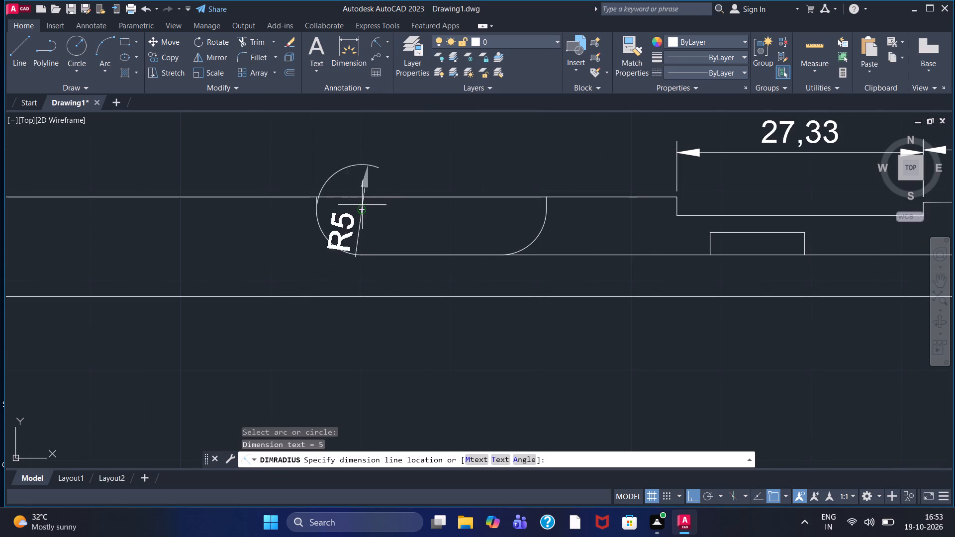
pyautogui.click(265, 227)
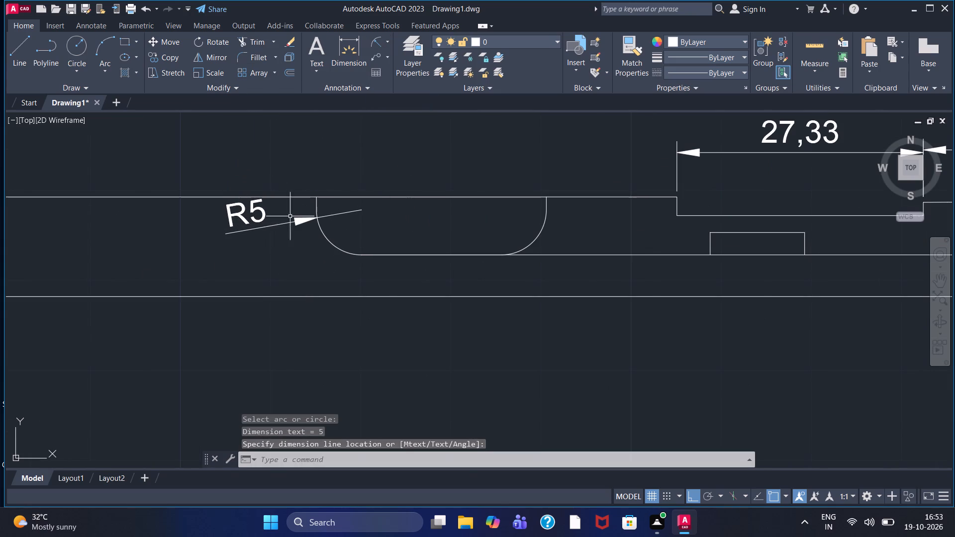
# Add a horizontal linear dimension across the bottom of the channel's left leg, placed below the leg.
pyautogui.scroll(-1, 312, 213)
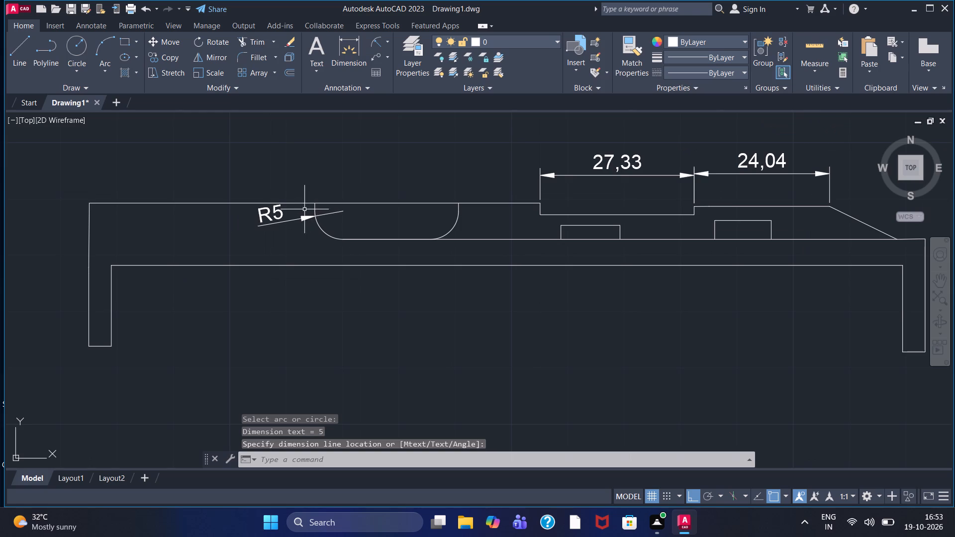
pyautogui.moveTo(193, 233); pyautogui.dragTo(255, 206, button='middle')
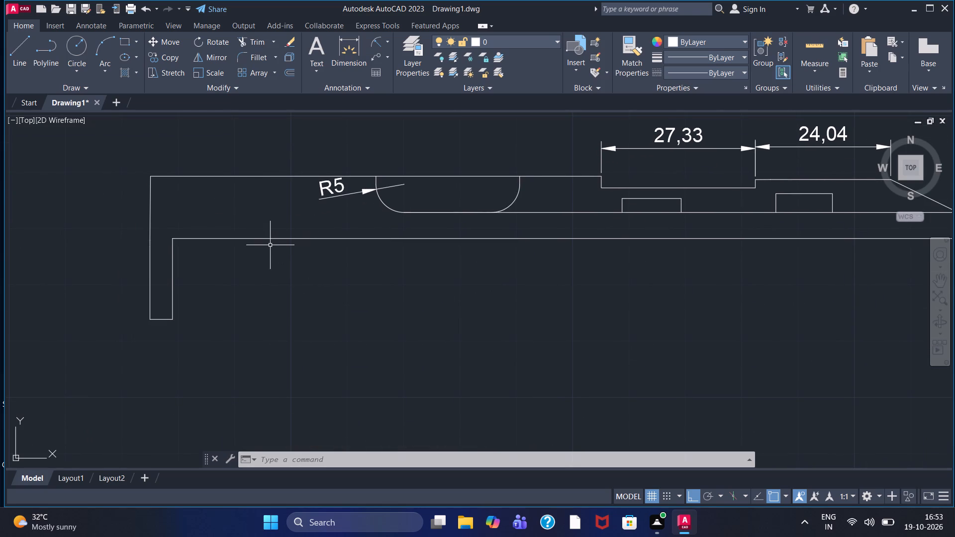
pyautogui.scroll(-1, 270, 245)
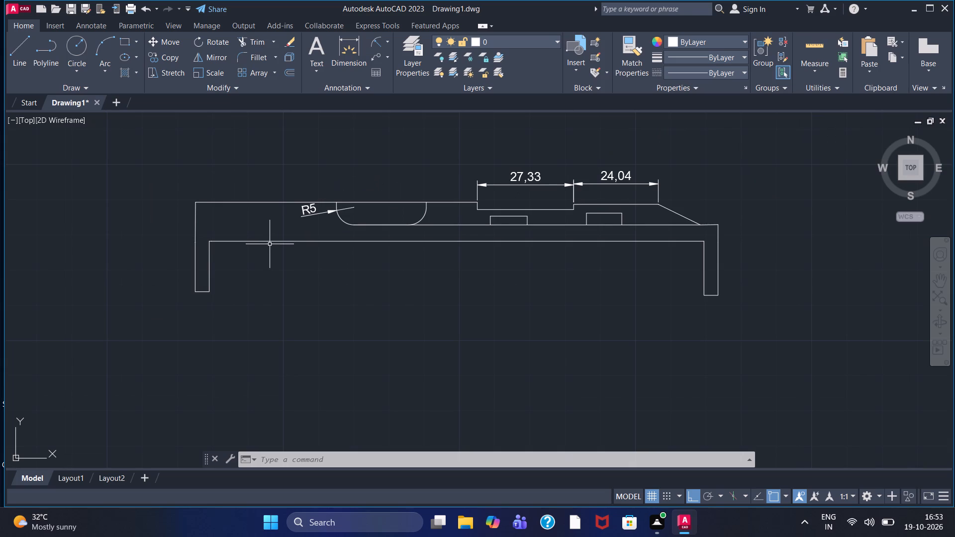
pyautogui.click(385, 41)
pyautogui.click(389, 59)
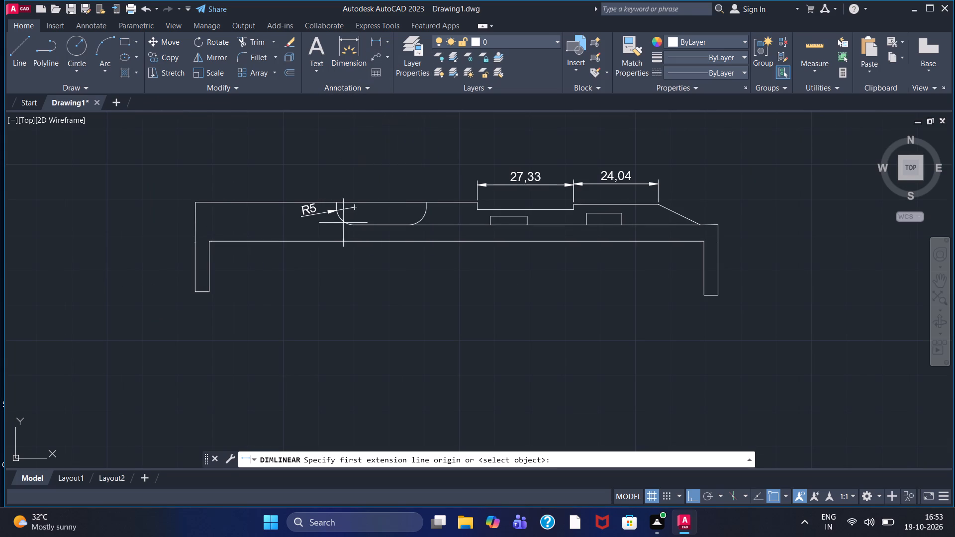
pyautogui.scroll(1, 194, 302)
pyautogui.click(192, 284)
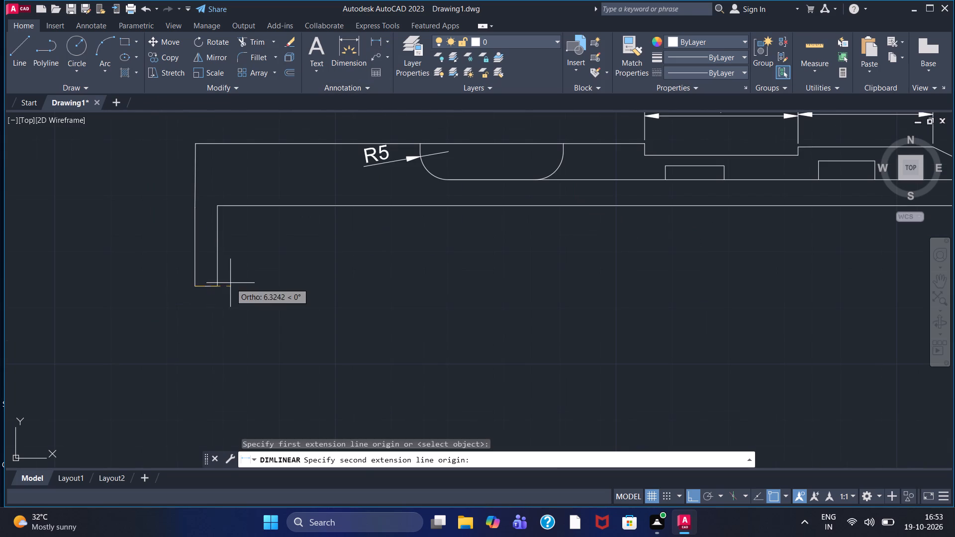
pyautogui.click(219, 285)
pyautogui.click(197, 313)
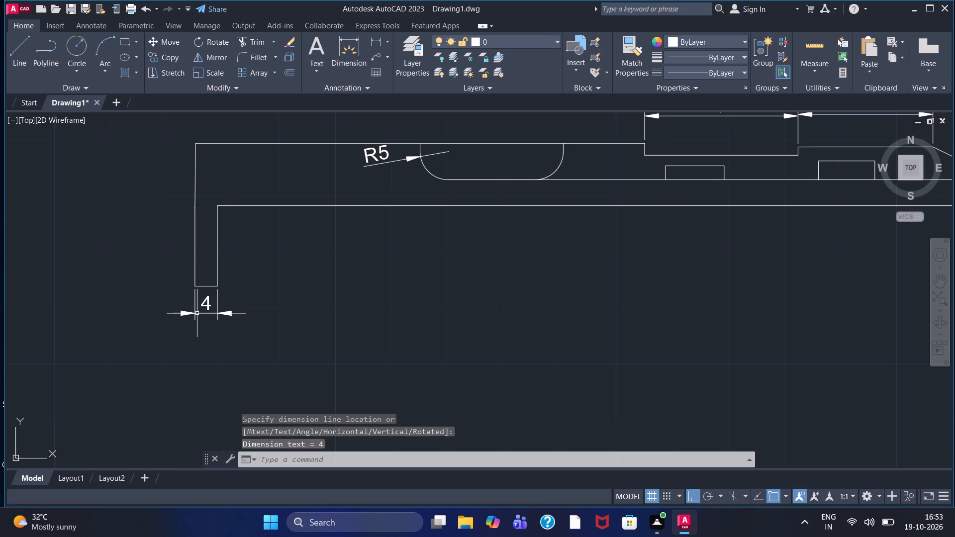
# Add a horizontal linear dimension across the bottom of the channel's right leg, placed below the leg.
pyautogui.scroll(-1, 599, 295)
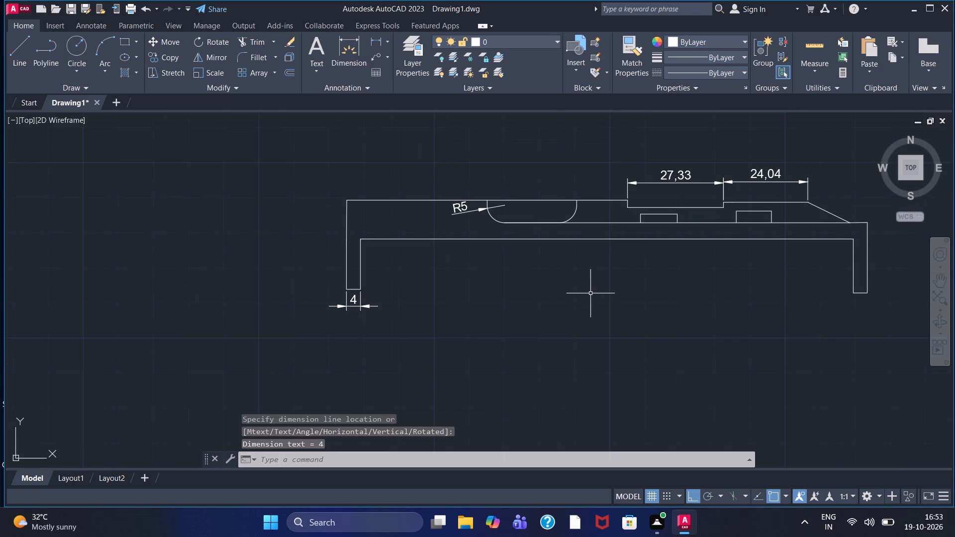
pyautogui.moveTo(633, 298); pyautogui.dragTo(303, 257, button='middle')
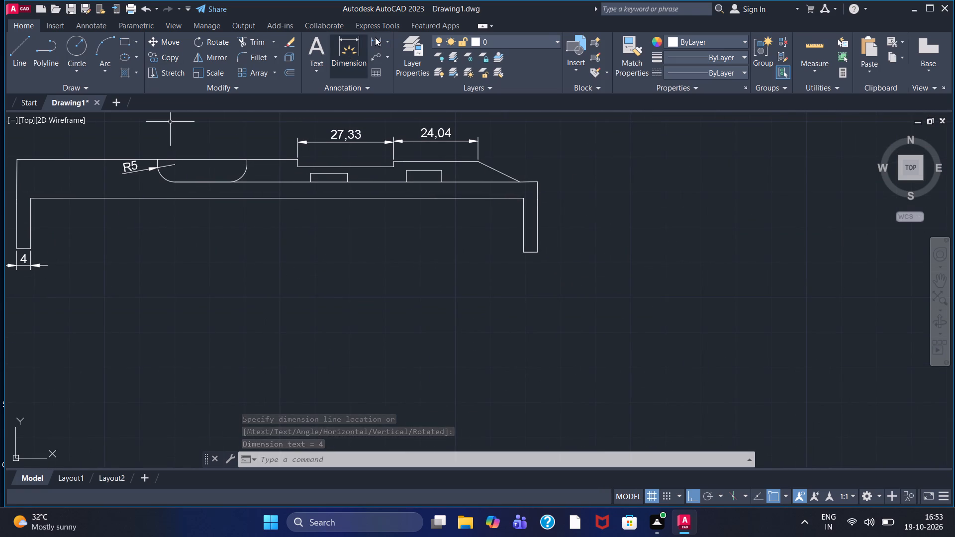
pyautogui.click(376, 37)
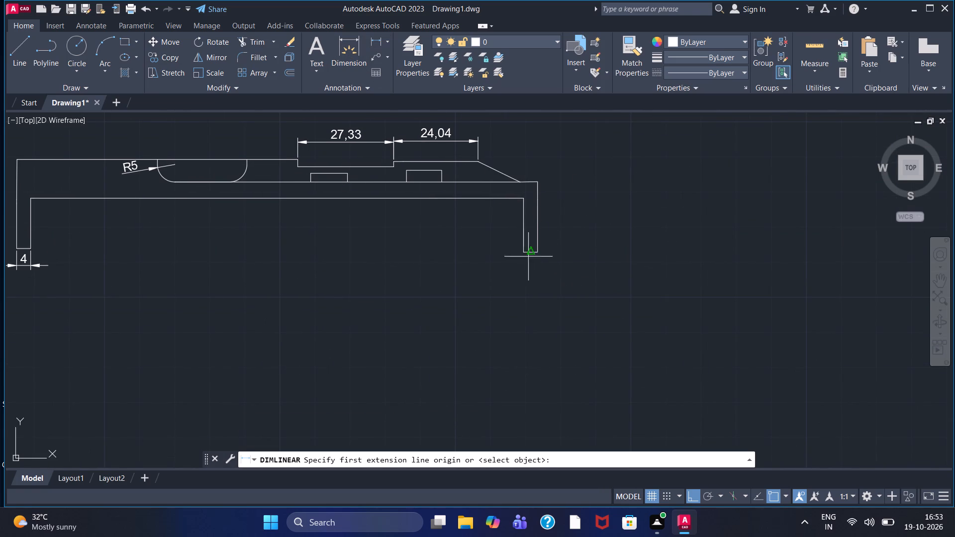
pyautogui.click(522, 253)
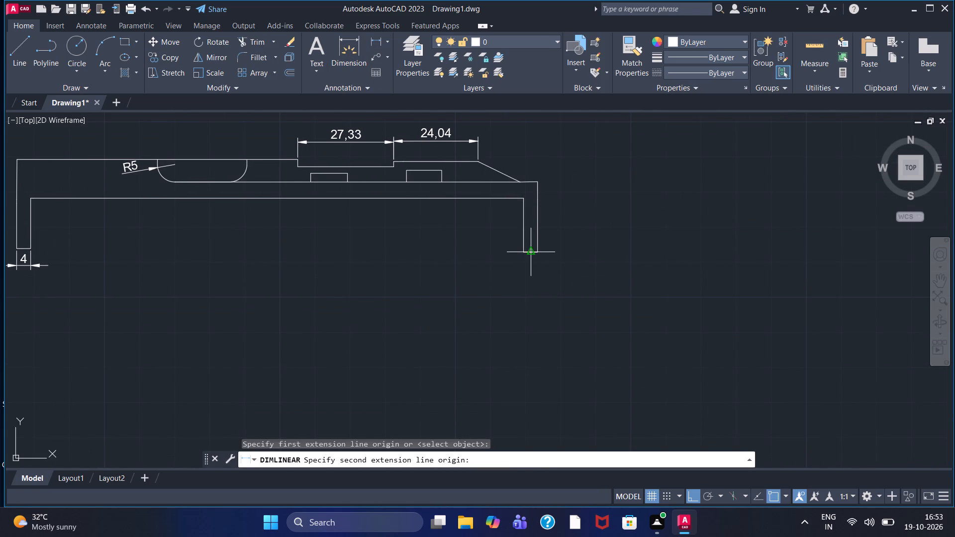
pyautogui.click(539, 253)
pyautogui.click(530, 275)
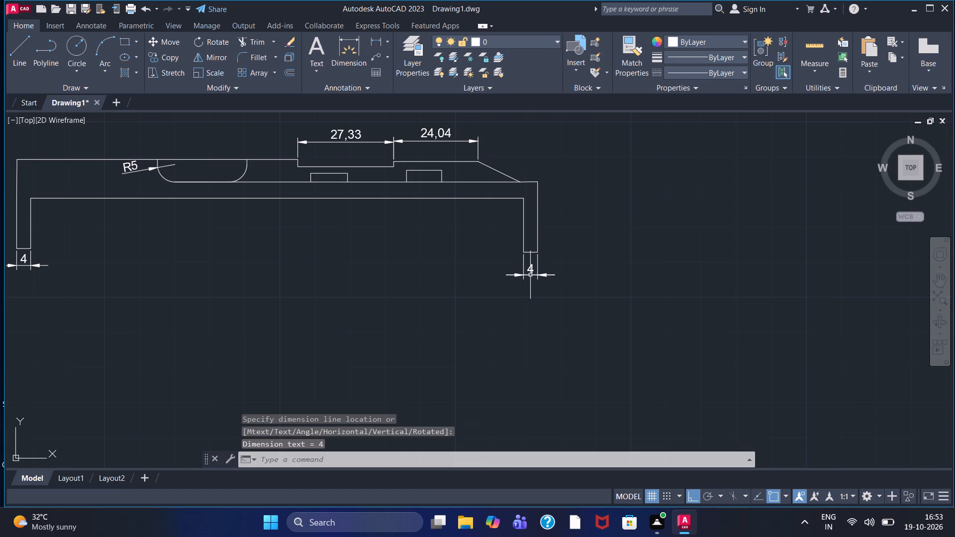
# Add a vertical linear dimension from the slope's top corner to the right leg's outer top corner, placed right of the part.
pyautogui.moveTo(476, 252); pyautogui.dragTo(452, 281, button='middle')
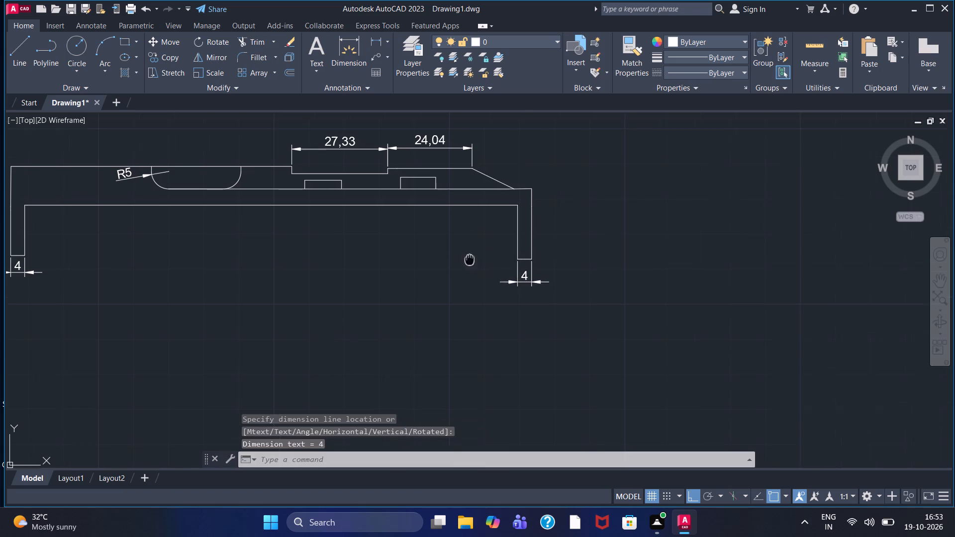
pyautogui.moveTo(452, 281); pyautogui.dragTo(431, 306, button='middle')
pyautogui.click(374, 39)
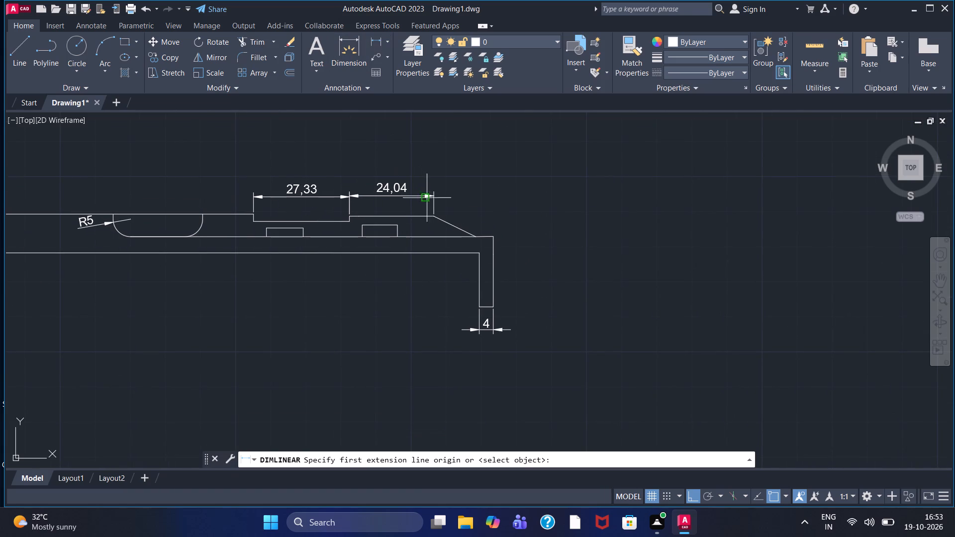
pyautogui.click(438, 214)
pyautogui.click(493, 236)
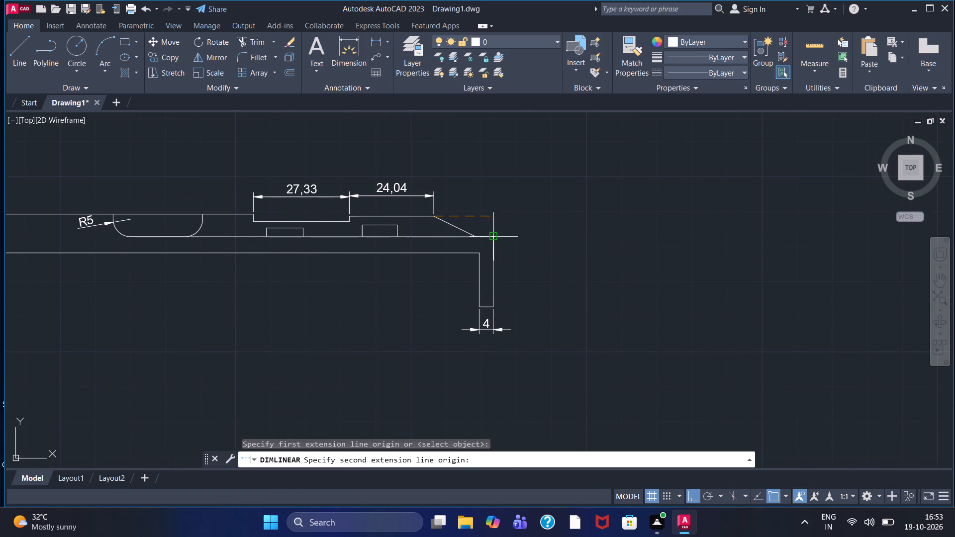
pyautogui.click(531, 230)
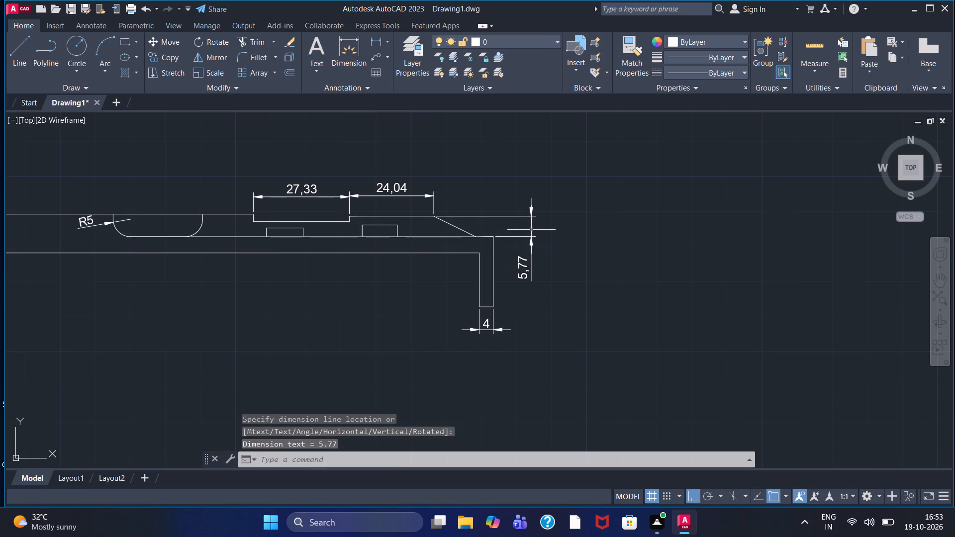
# Add a vertical linear dimension from the left small rectangle's base to the recess floor, placed between the right leg and the existing vertical dimension.
pyautogui.scroll(-1, 297, 192)
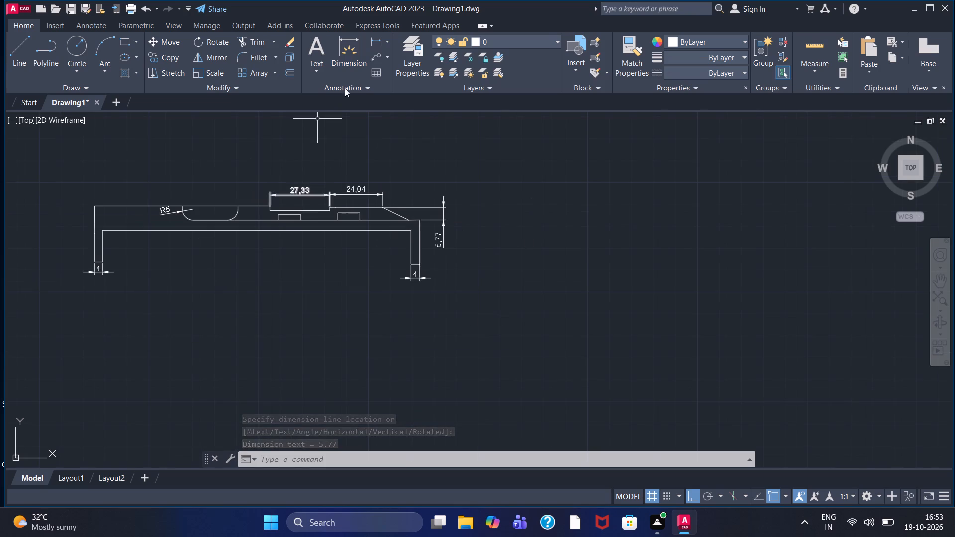
pyautogui.click(378, 39)
pyautogui.scroll(2, 297, 227)
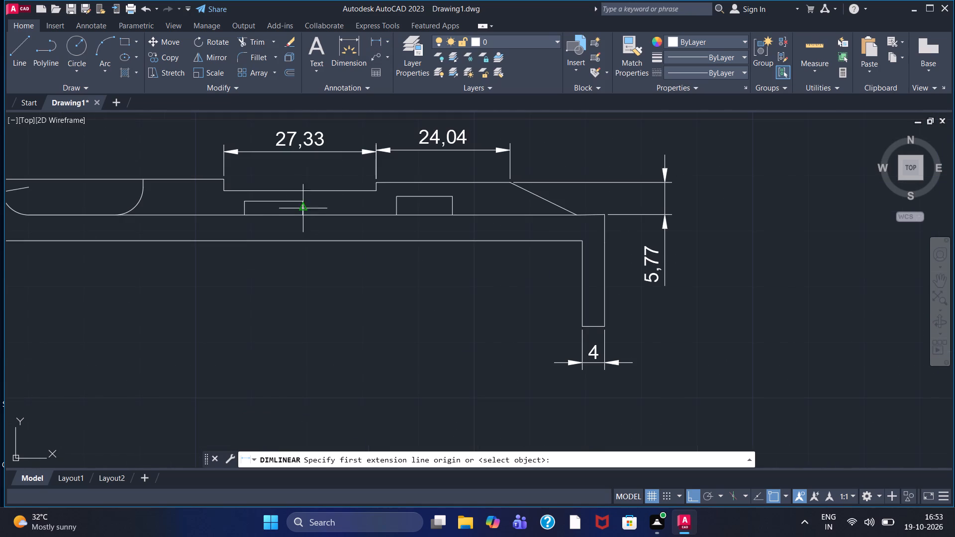
pyautogui.click(300, 216)
pyautogui.click(307, 193)
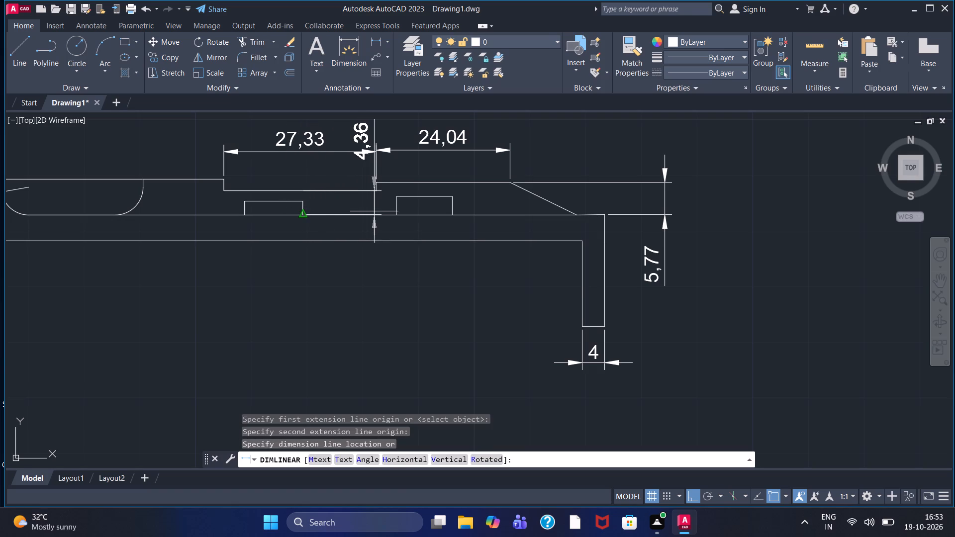
pyautogui.click(628, 228)
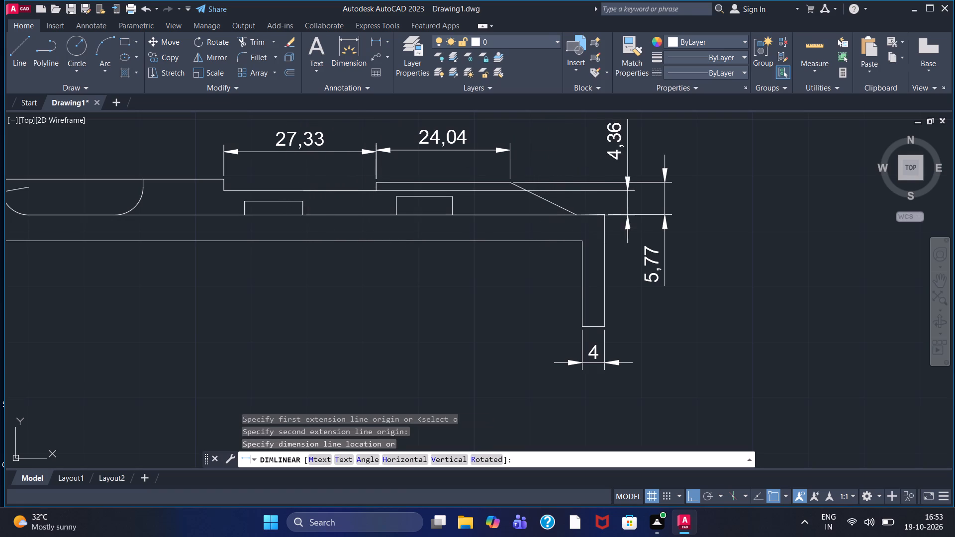
# Add multiline text reading SECTION A-A below the channel's web, between the two legs.
pyautogui.scroll(-1, 628, 228)
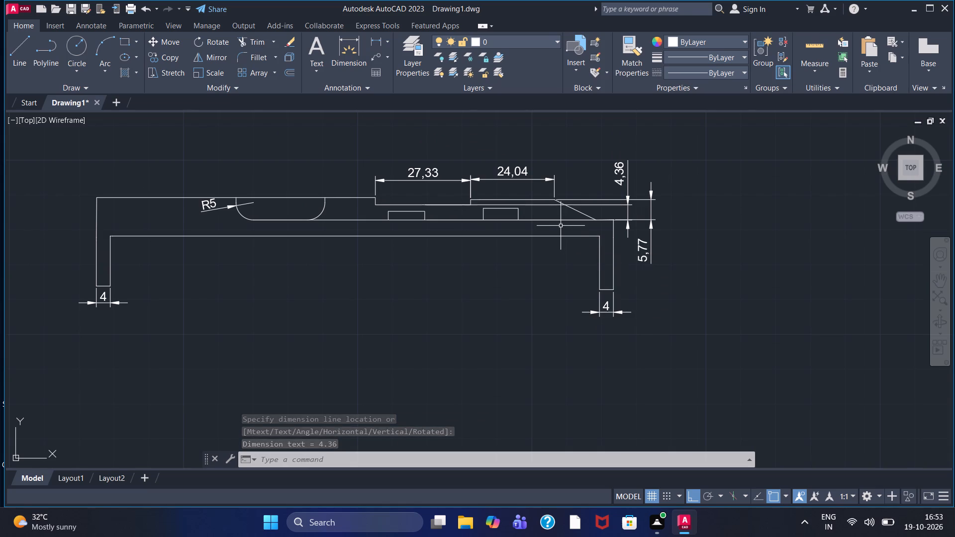
pyautogui.scroll(-1, 524, 269)
pyautogui.scroll(2, 507, 261)
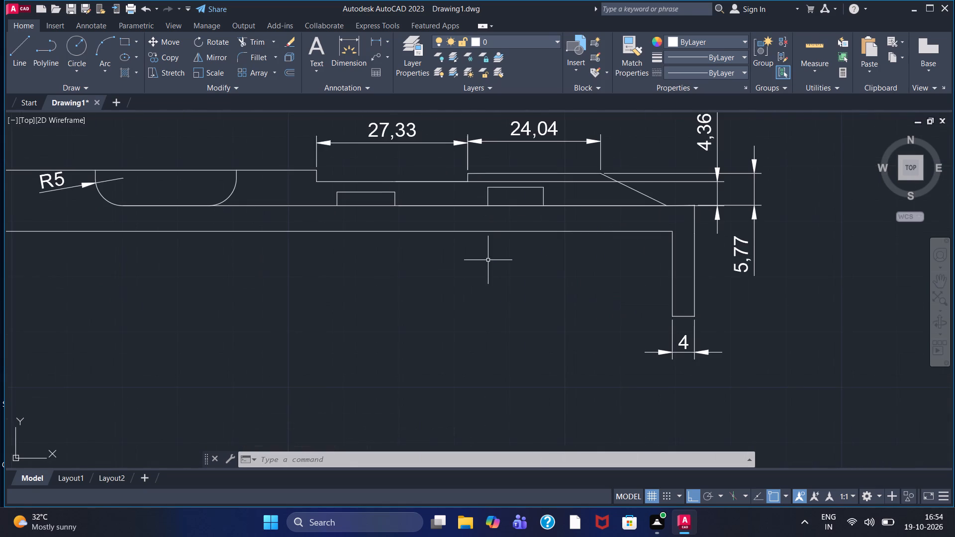
pyautogui.moveTo(487, 260); pyautogui.dragTo(552, 274, button='middle')
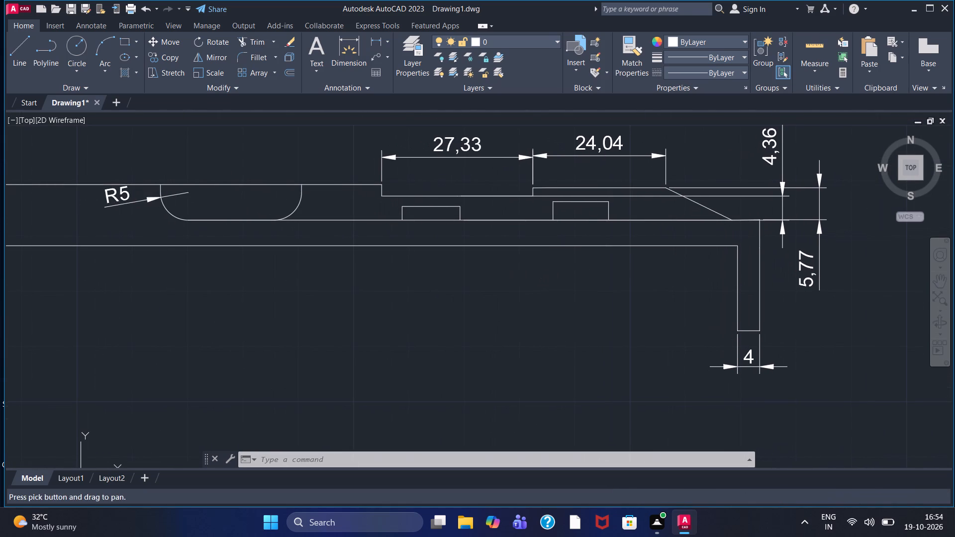
pyautogui.scroll(-1, 533, 276)
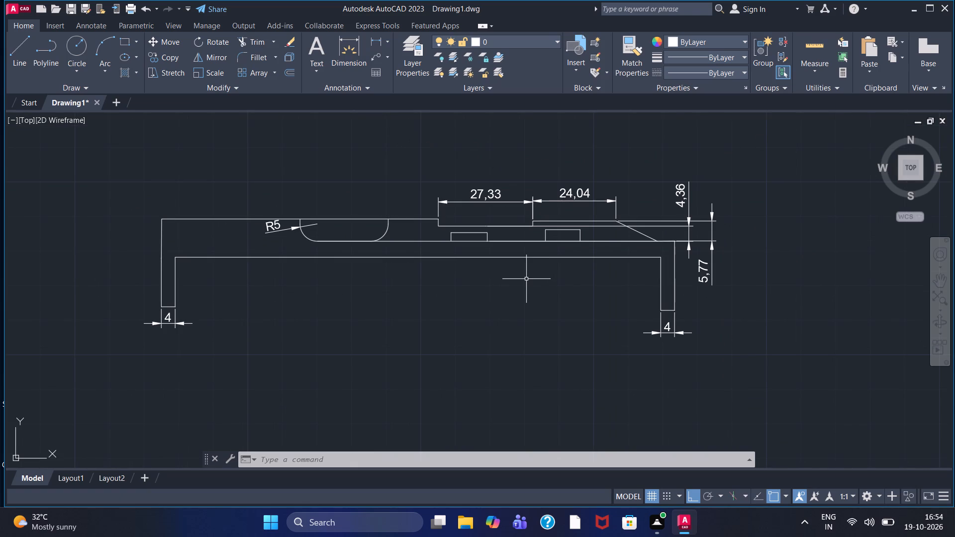
pyautogui.scroll(-1, 526, 279)
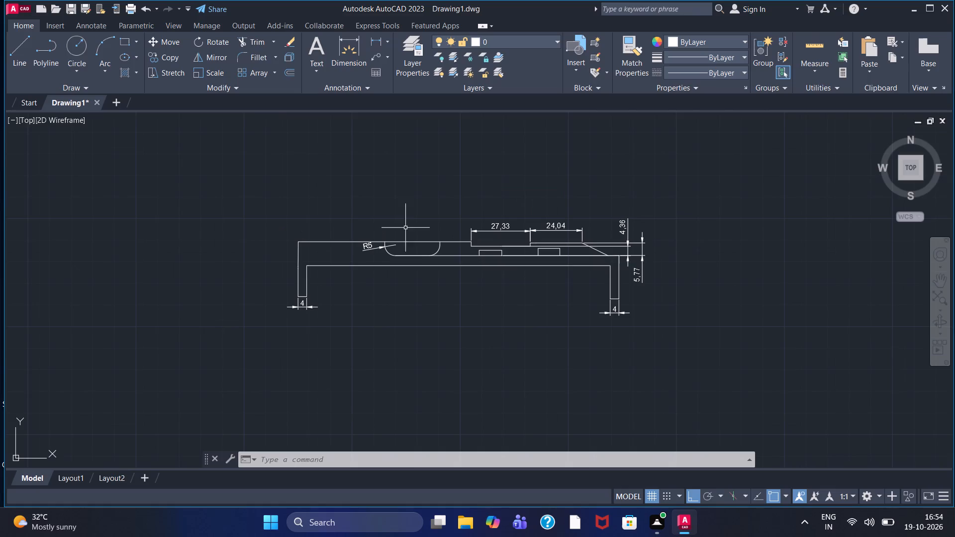
pyautogui.click(319, 53)
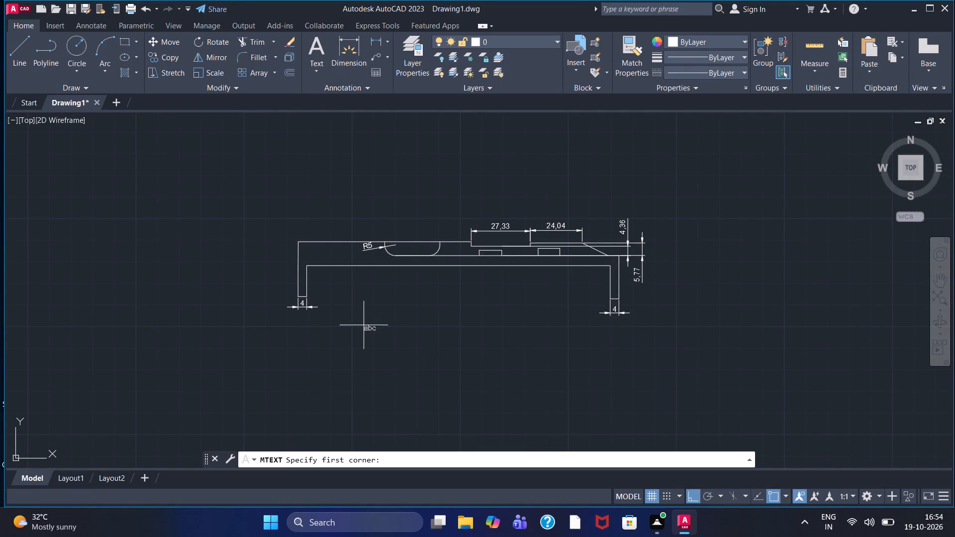
pyautogui.click(388, 300)
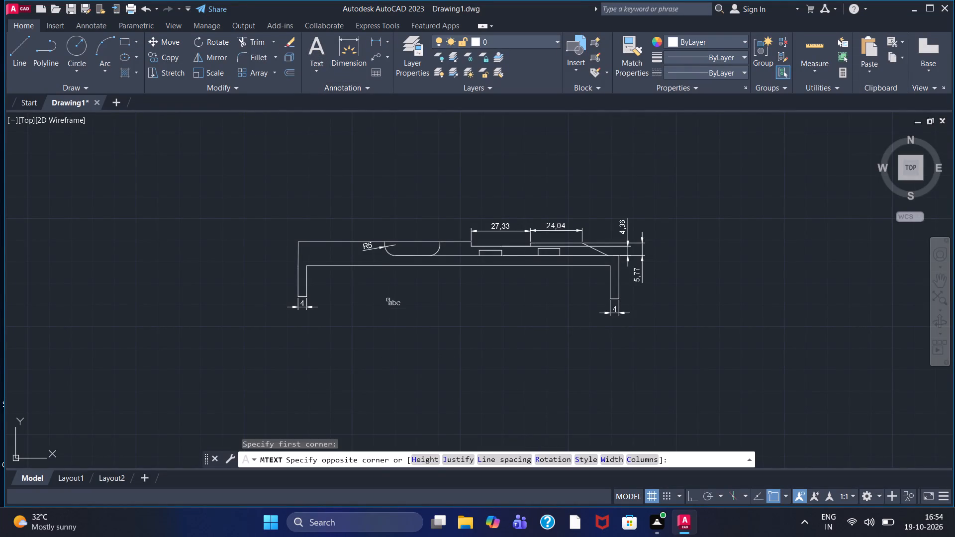
pyautogui.click(549, 324)
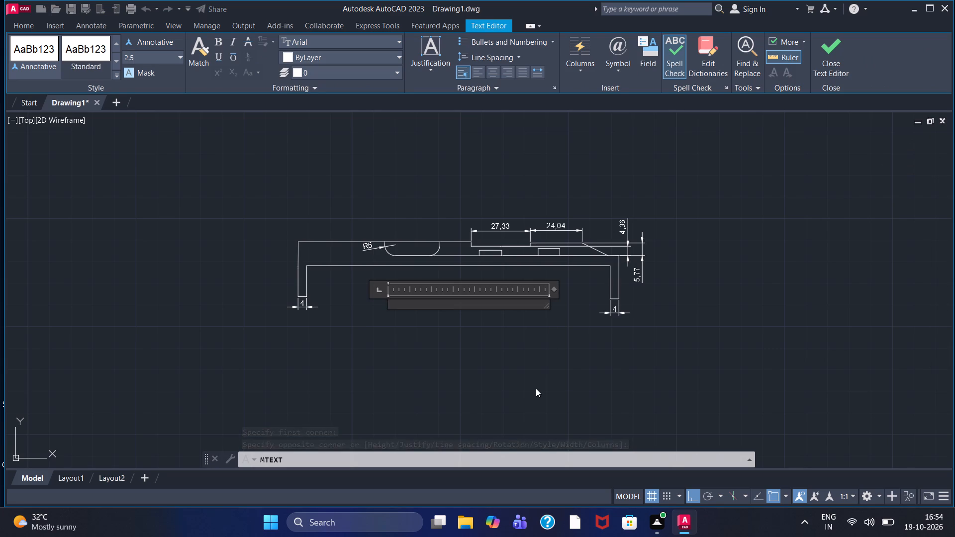
pyautogui.write('SEC')
pyautogui.press('t')
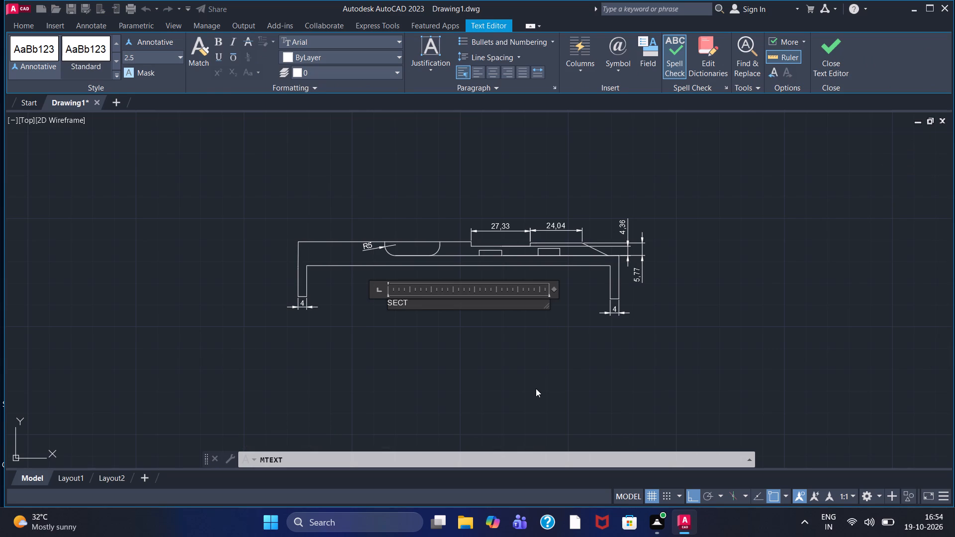
pyautogui.write('ION')
pyautogui.press('space')
pyautogui.press('a')
pyautogui.write('-A')
# Add a second line reading SCALE 1:3 to the section label and finish the text.
pyautogui.press('Return')
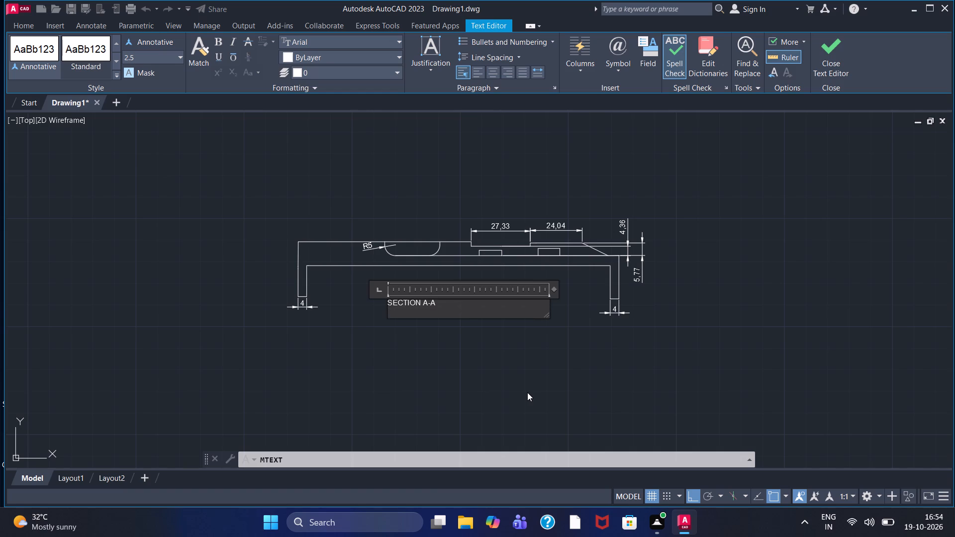
pyautogui.write('SCALE')
pyautogui.press('space')
pyautogui.press('1')
pyautogui.write(':3')
pyautogui.click(829, 73)
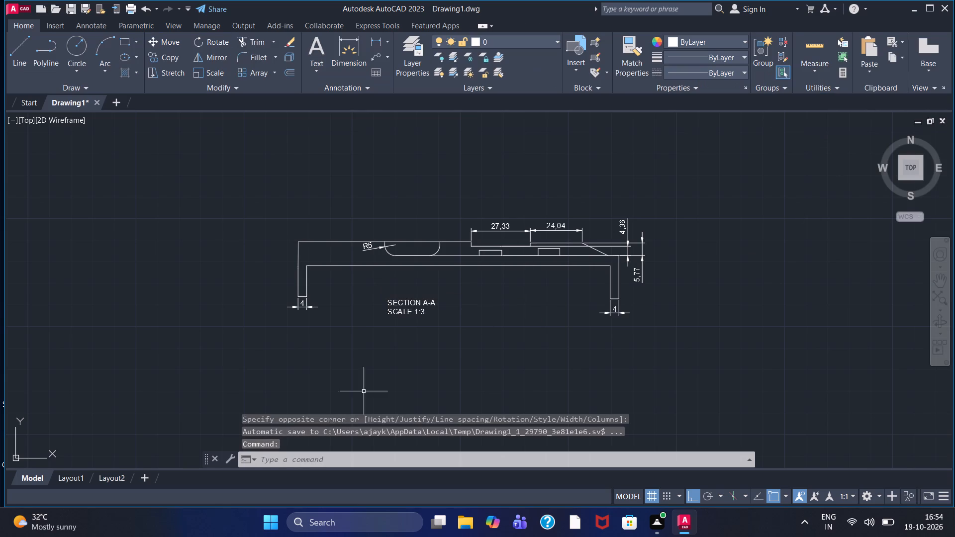
# Load the ACAD_ISO02W100 ISO dash linetype into the drawing.
pyautogui.scroll(-1, 453, 322)
pyautogui.scroll(2, 453, 322)
pyautogui.moveTo(453, 322); pyautogui.dragTo(437, 305, button='middle')
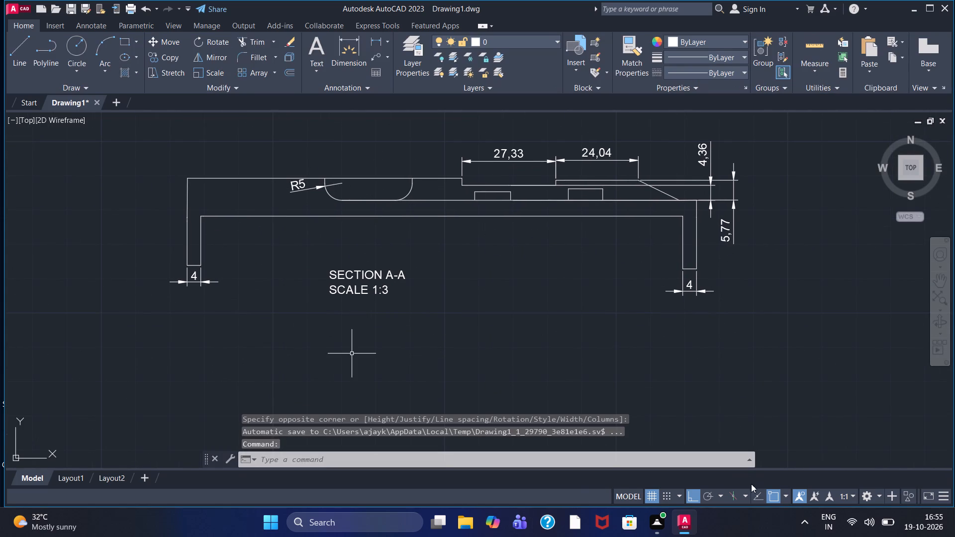
pyautogui.scroll(-1, 531, 313)
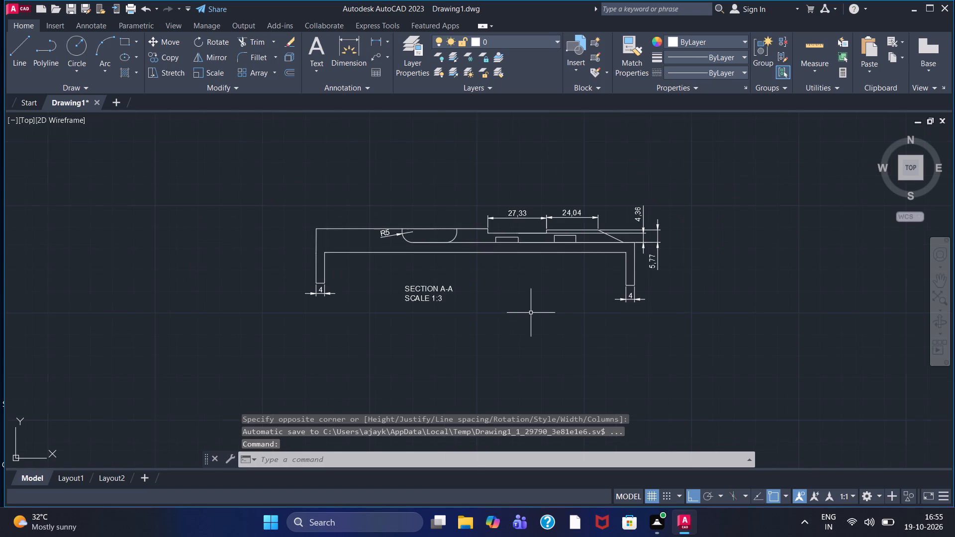
pyautogui.moveTo(531, 313); pyautogui.dragTo(440, 241, button='middle')
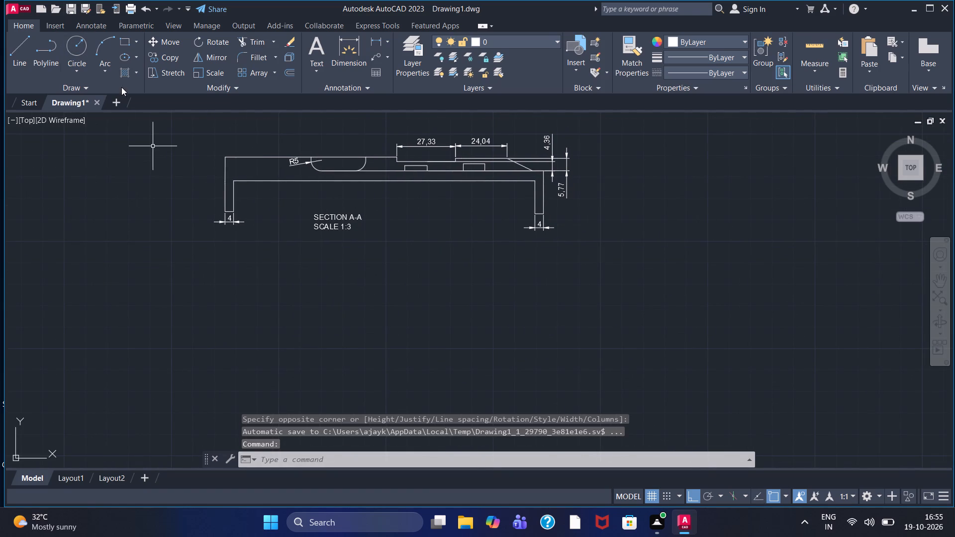
pyautogui.click(738, 71)
pyautogui.click(697, 133)
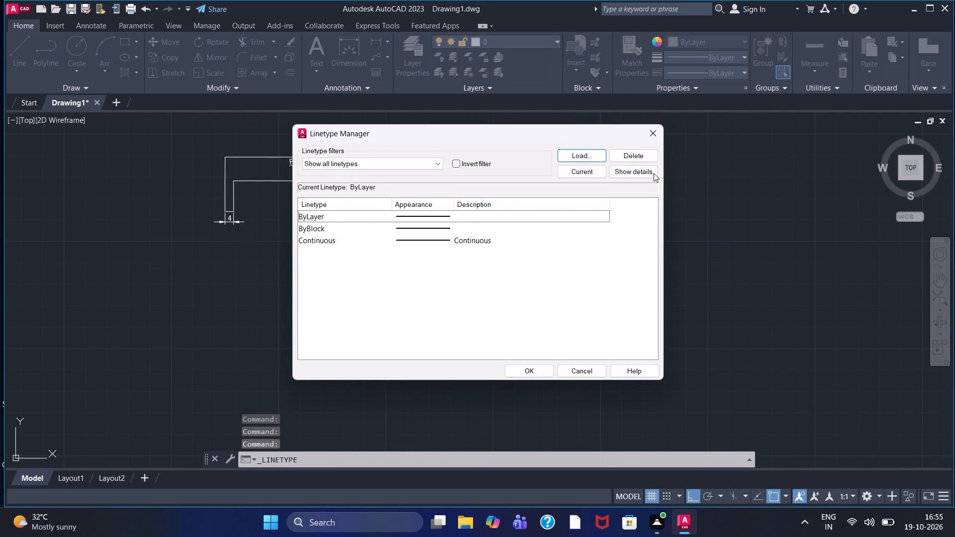
pyautogui.click(593, 155)
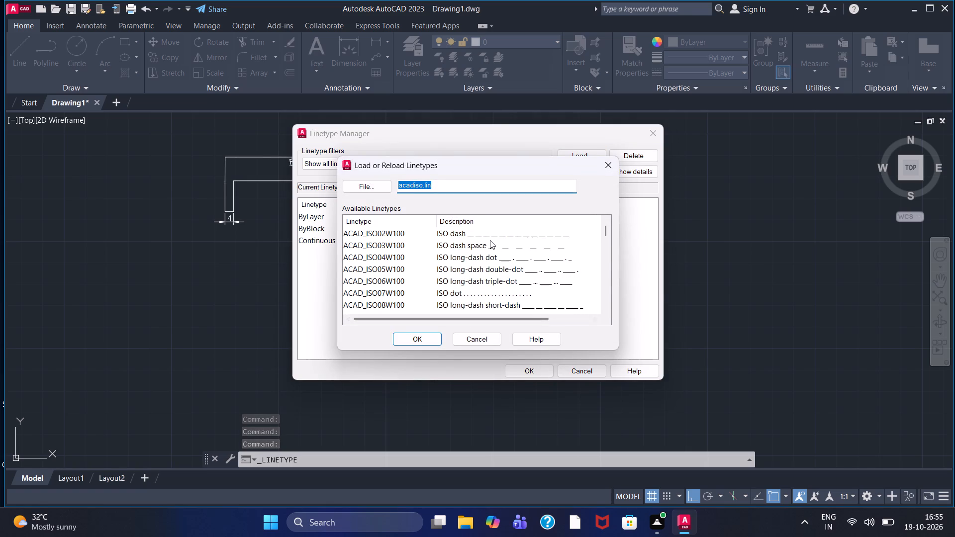
pyautogui.click(495, 234)
pyautogui.click(426, 344)
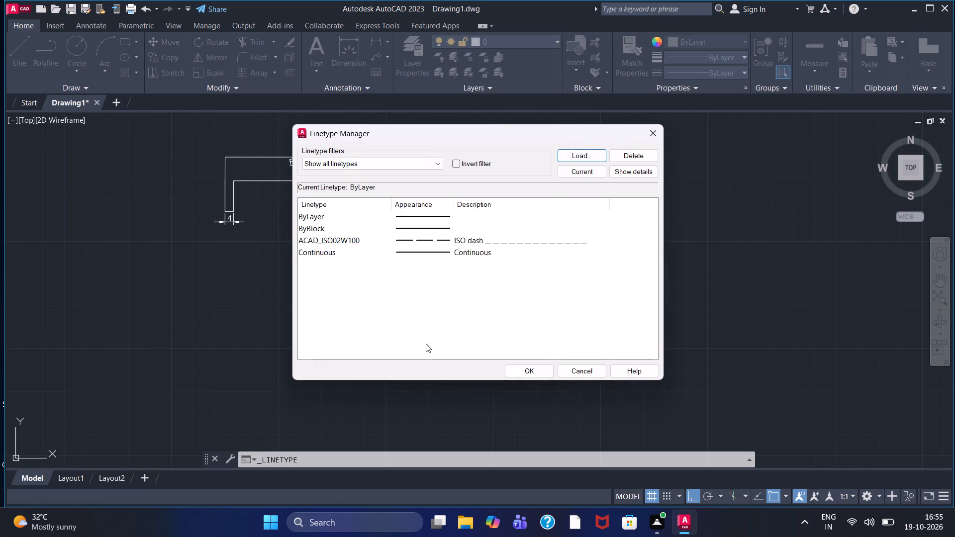
pyautogui.click(517, 243)
pyautogui.click(529, 371)
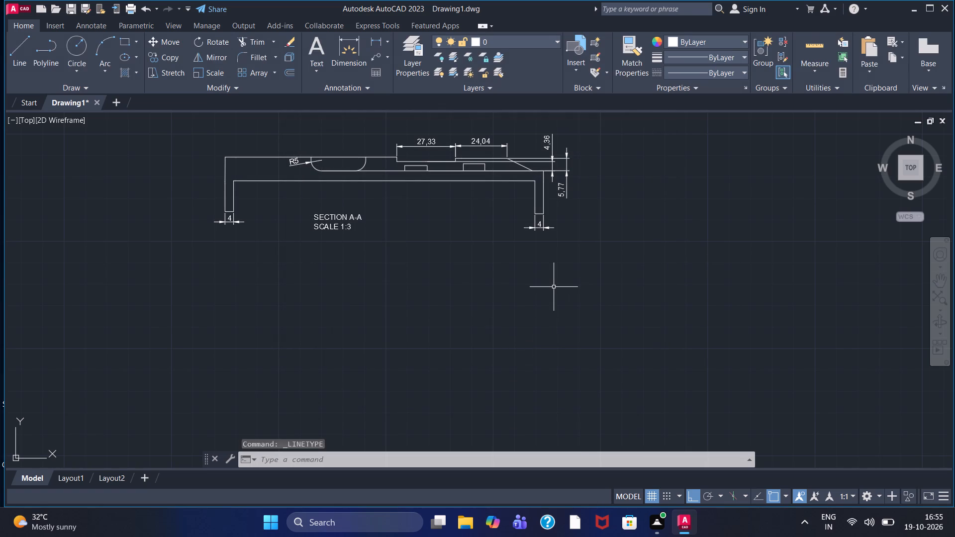
# Draw a center-diameter circle about 26 units in diameter in the empty space below the section label.
pyautogui.click(75, 68)
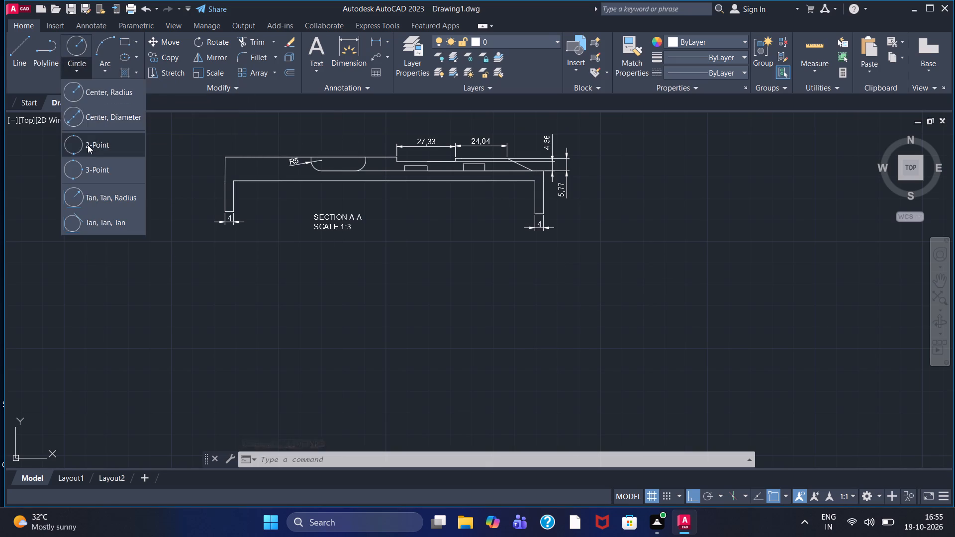
pyautogui.click(99, 126)
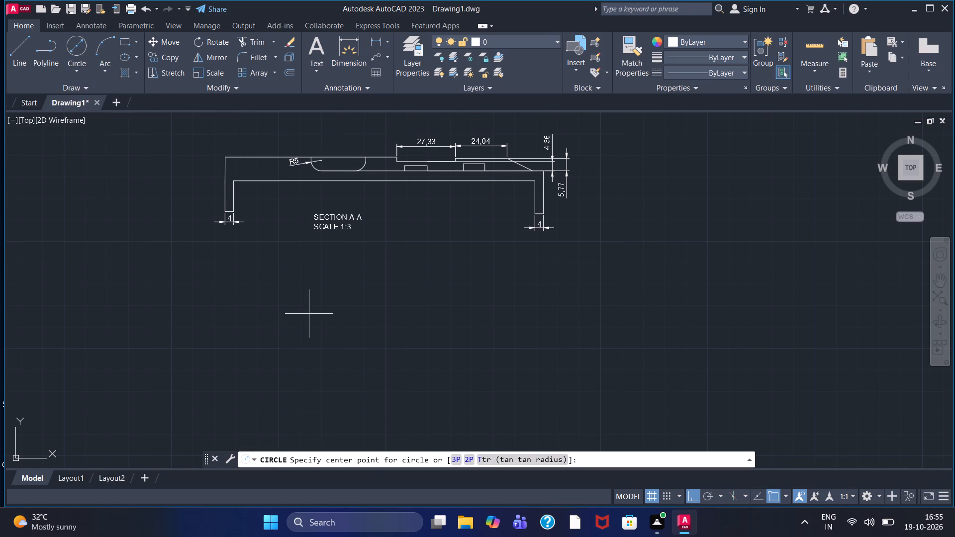
pyautogui.scroll(-1, 326, 382)
pyautogui.moveTo(329, 375); pyautogui.dragTo(307, 268, button='middle')
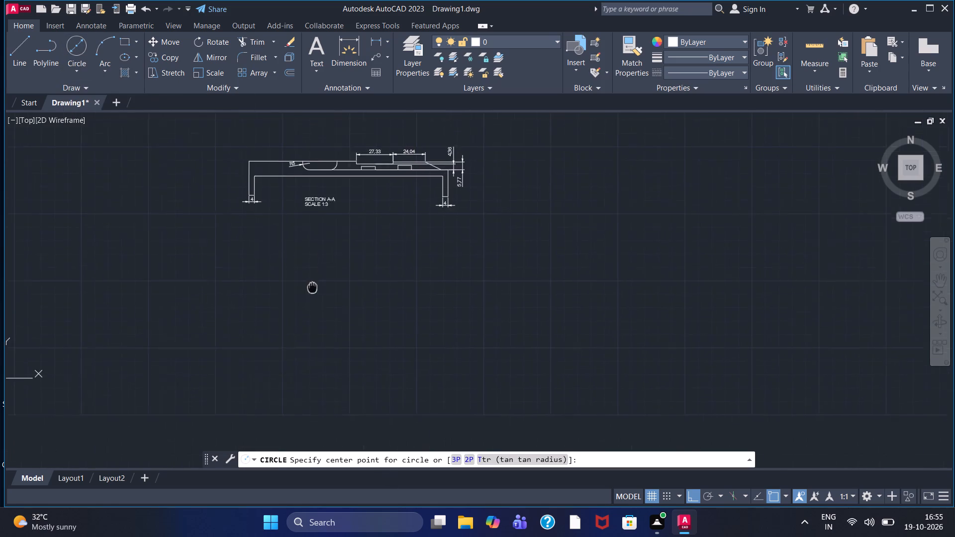
pyautogui.moveTo(307, 268); pyautogui.dragTo(306, 265, button='middle')
pyautogui.click(298, 277)
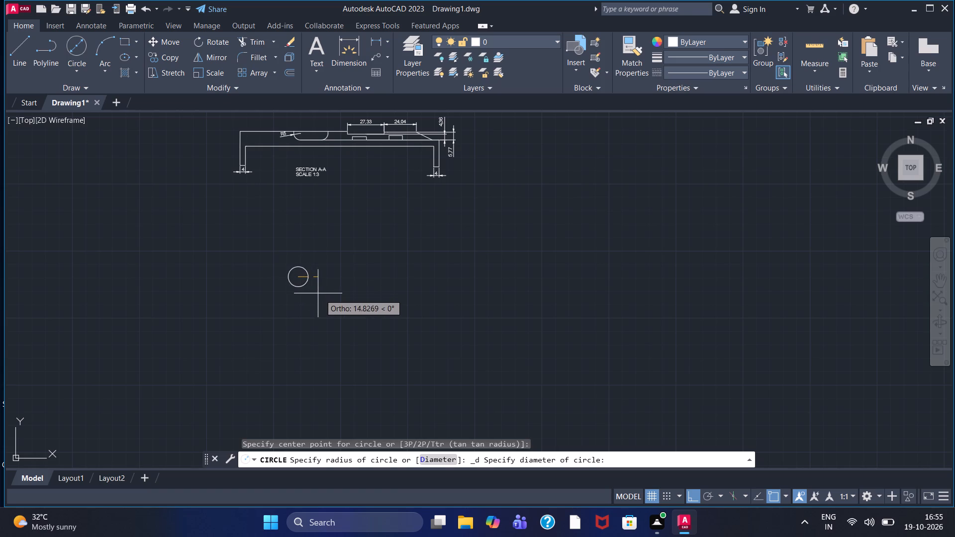
pyautogui.click(333, 305)
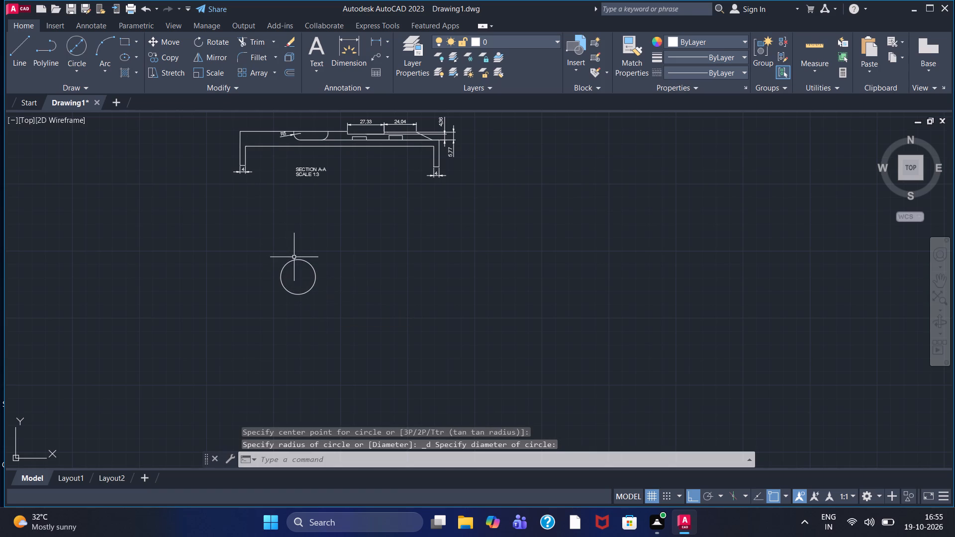
# Draw a larger center-diameter circle around the existing one, concentric with it.
pyautogui.click(65, 45)
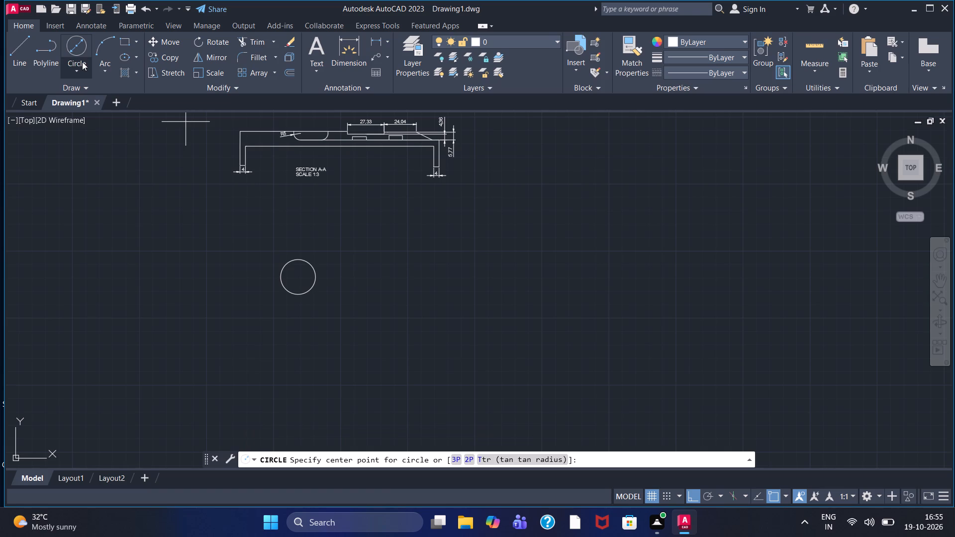
pyautogui.click(298, 279)
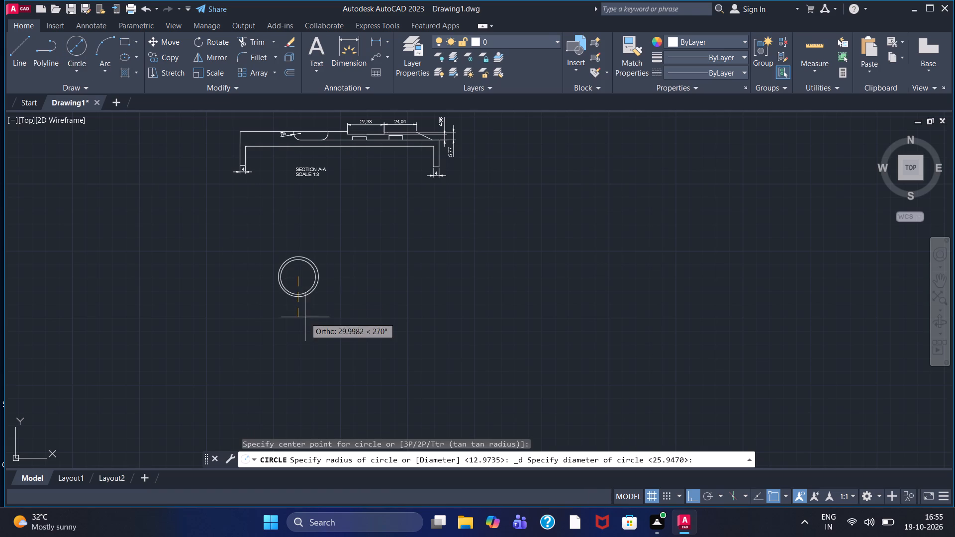
pyautogui.click(314, 330)
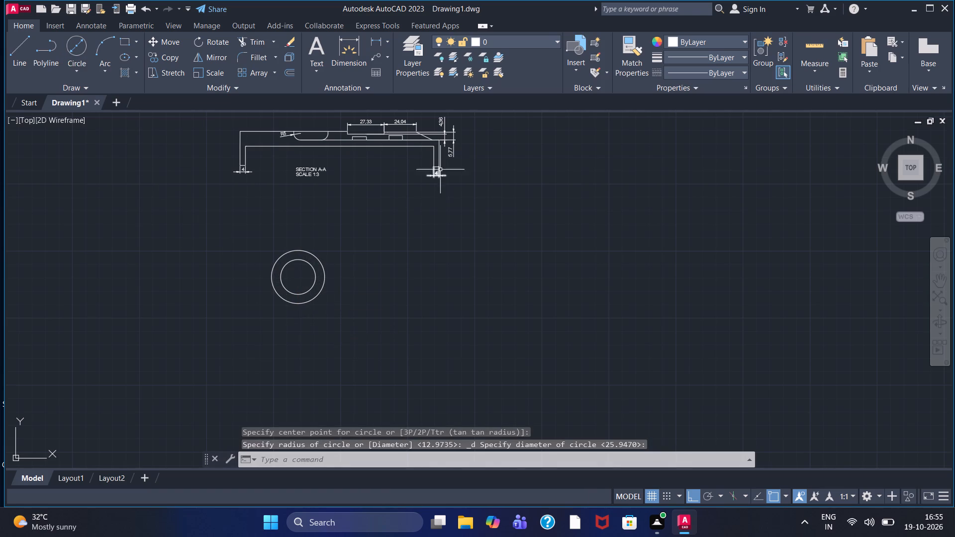
# Change the outer circle's linetype to the dashed ACAD_ISO02W100.
pyautogui.click(676, 76)
pyautogui.click(669, 112)
pyautogui.click(309, 253)
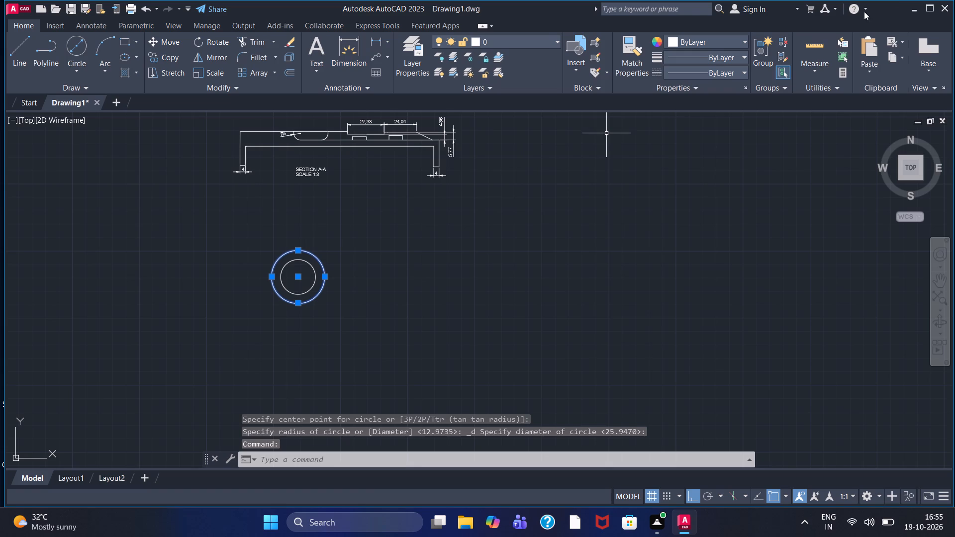
pyautogui.click(707, 72)
pyautogui.click(708, 111)
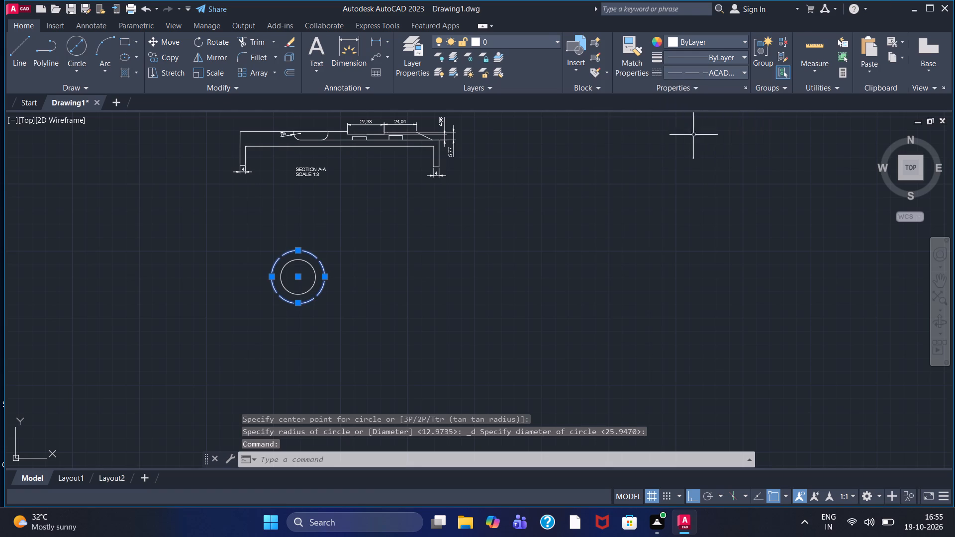
pyautogui.click(656, 210)
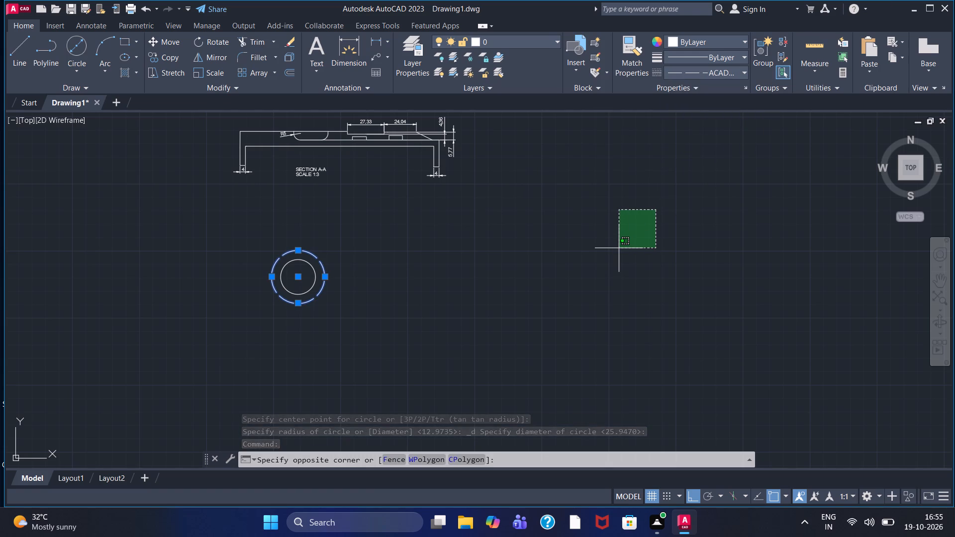
# Draw a horizontal line 91 units long, running right from the common center of the two concentric circles.
pyautogui.press('Escape')
pyautogui.press('Escape')
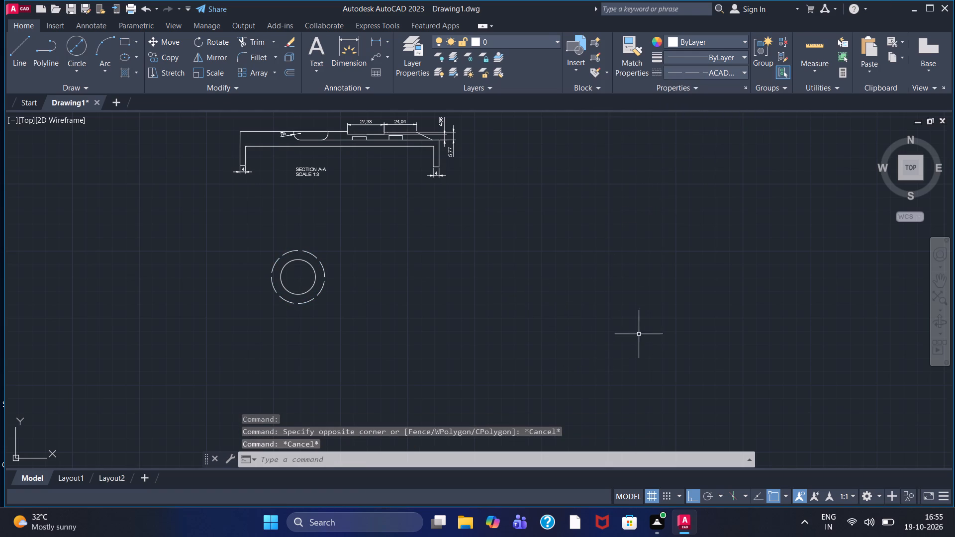
pyautogui.click(22, 51)
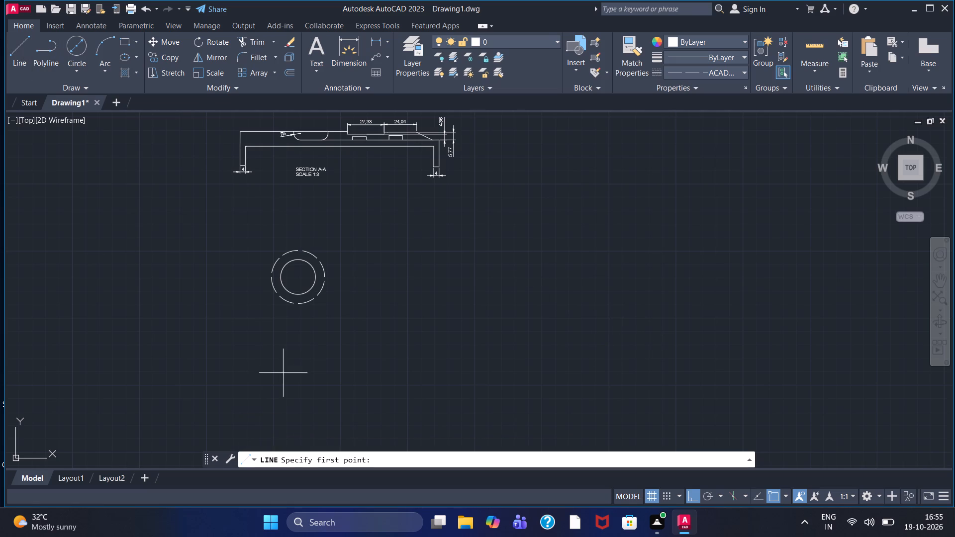
pyautogui.click(299, 278)
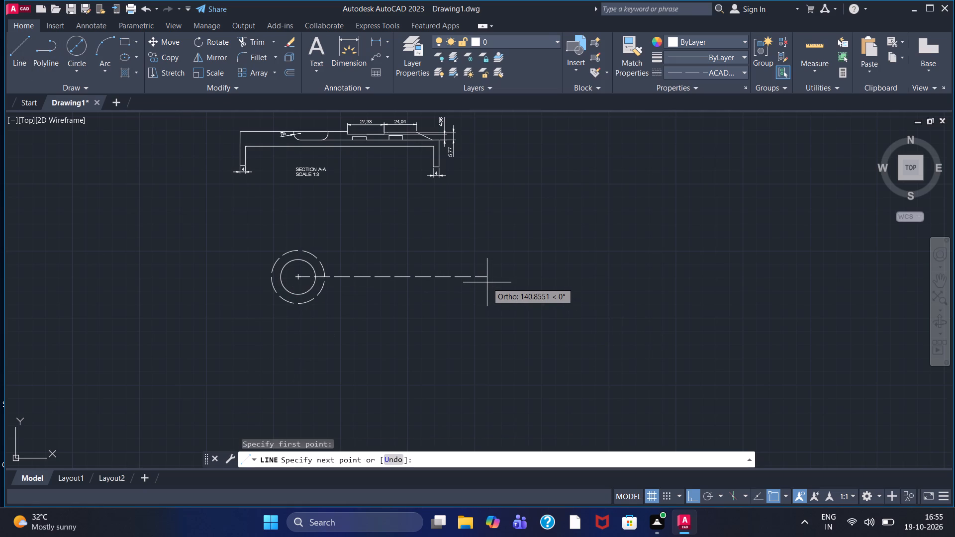
pyautogui.write('91')
pyautogui.press('Return')
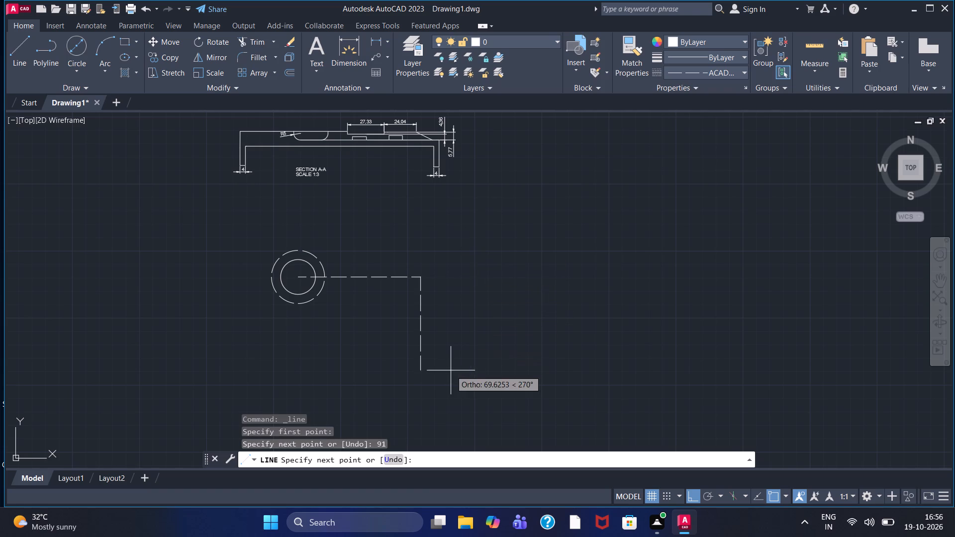
pyautogui.rightClick(396, 322)
pyautogui.click(417, 324)
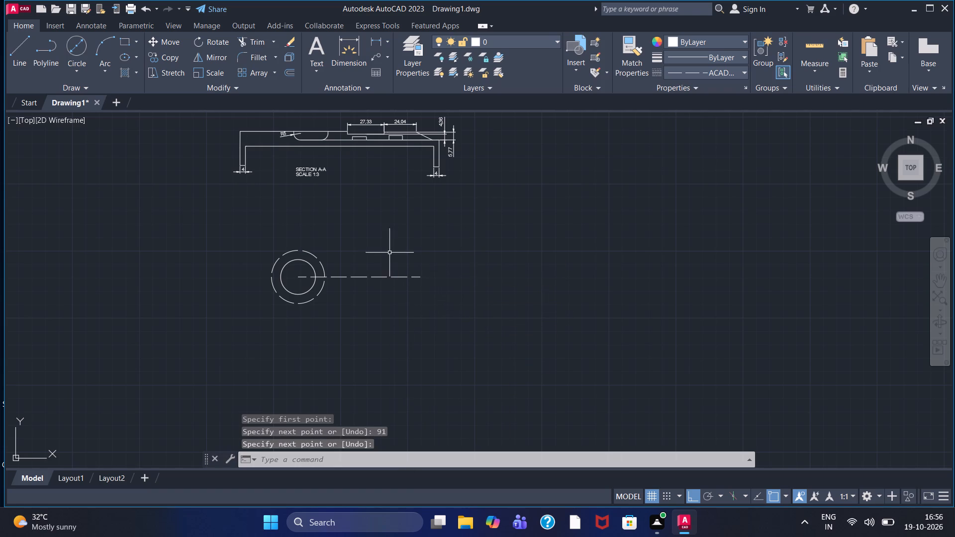
# Draw a center-diameter circle 50 units in diameter at the free end of the 91-unit line.
pyautogui.scroll(1, 388, 252)
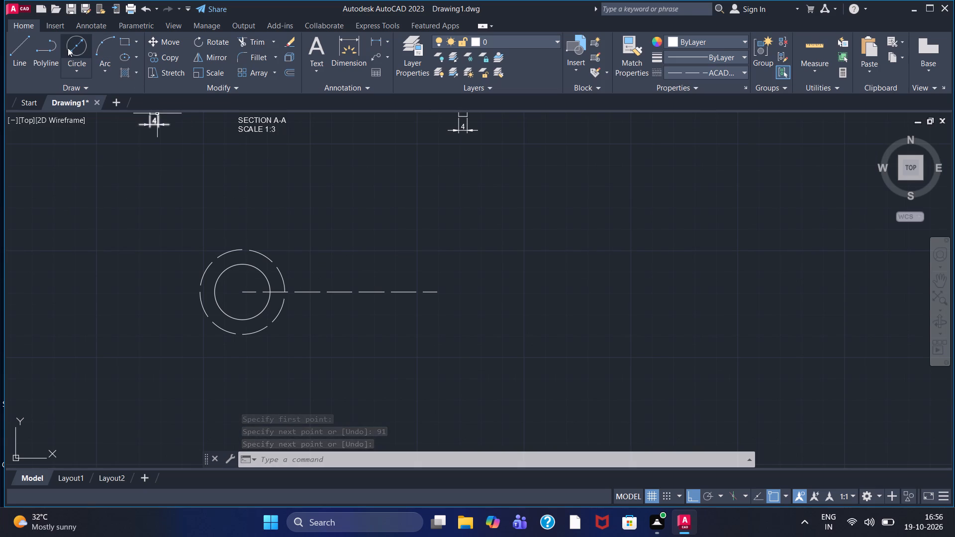
pyautogui.click(68, 48)
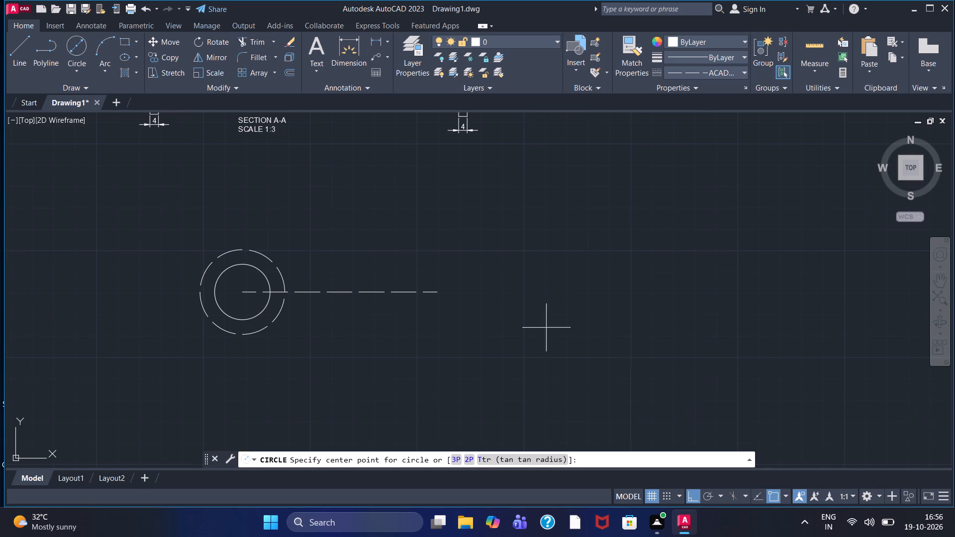
pyautogui.click(437, 294)
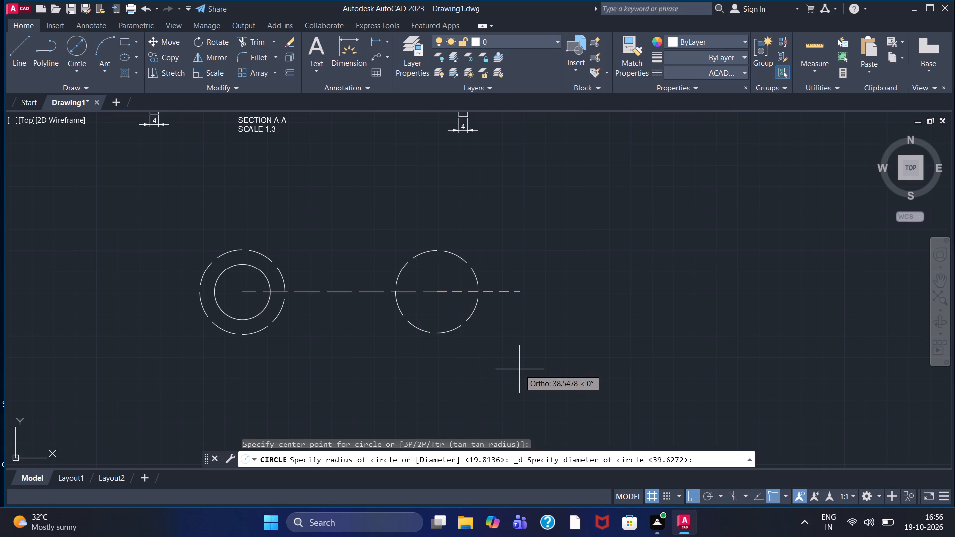
pyautogui.write('50')
pyautogui.press('Return')
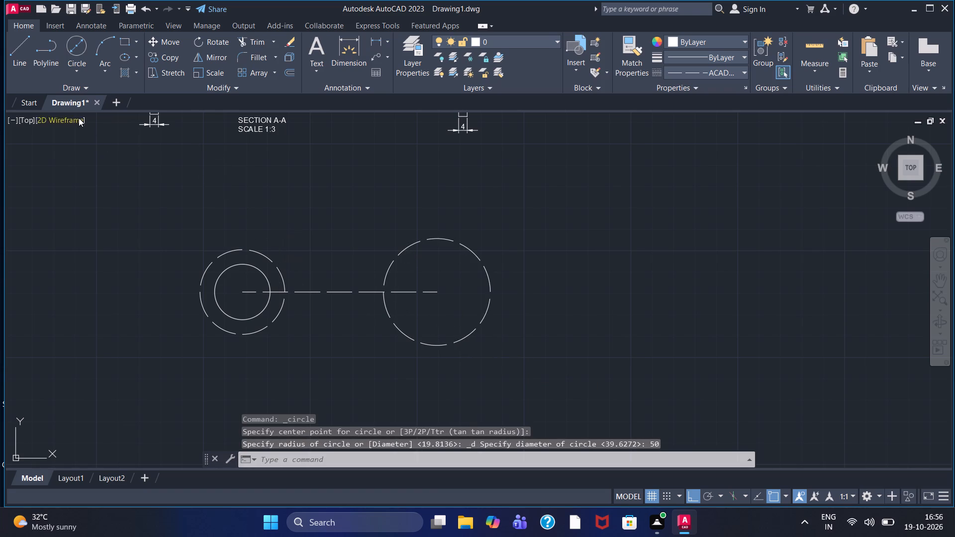
# Draw a smaller concentric circle about 27 units in diameter inside the 50-unit circle.
pyautogui.click(66, 46)
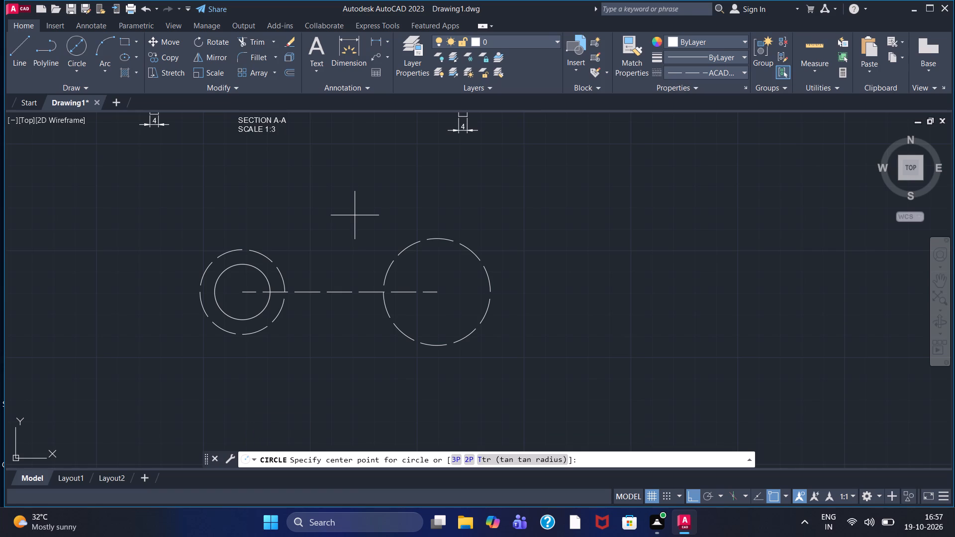
pyautogui.click(437, 293)
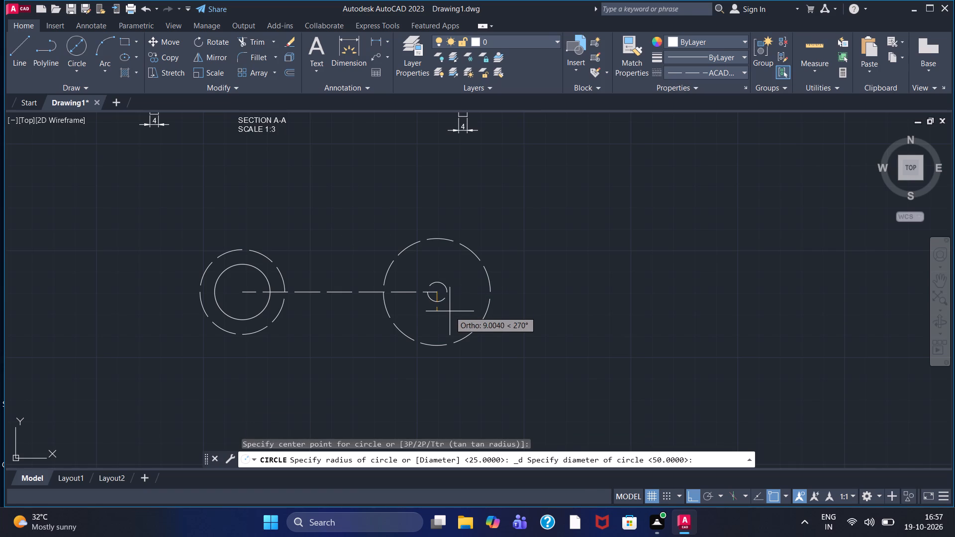
pyautogui.scroll(3, 468, 320)
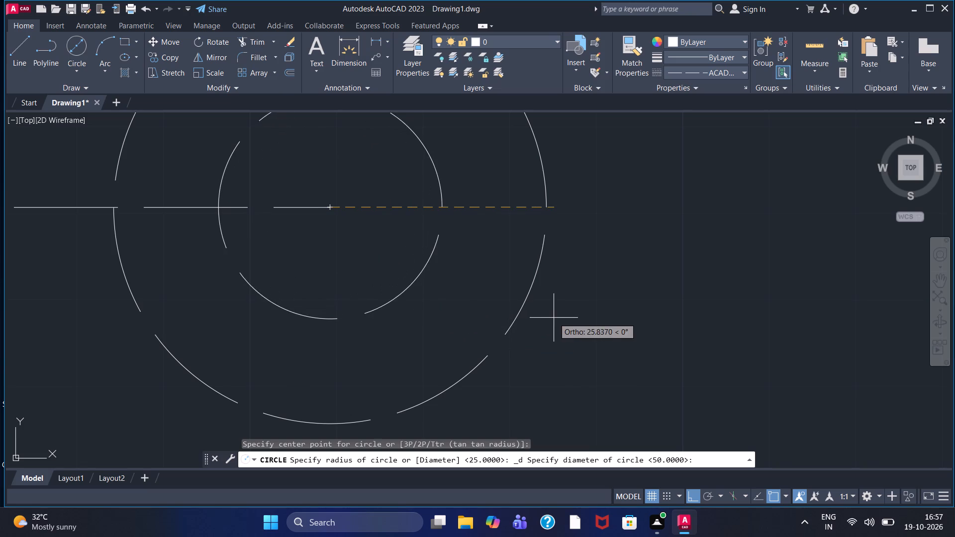
pyautogui.click(568, 321)
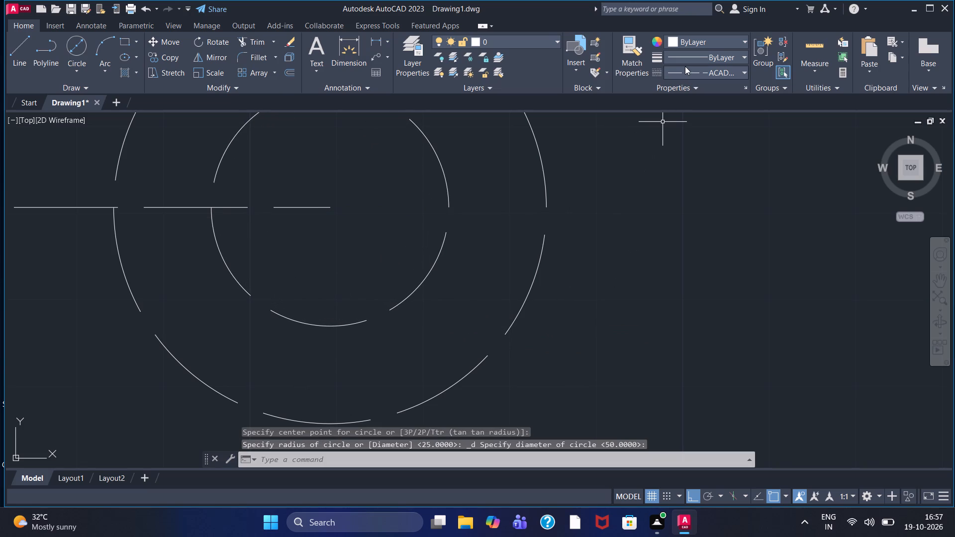
# Change the linetype of the smaller circle inside the 50-unit circle to Continuous.
pyautogui.click(432, 147)
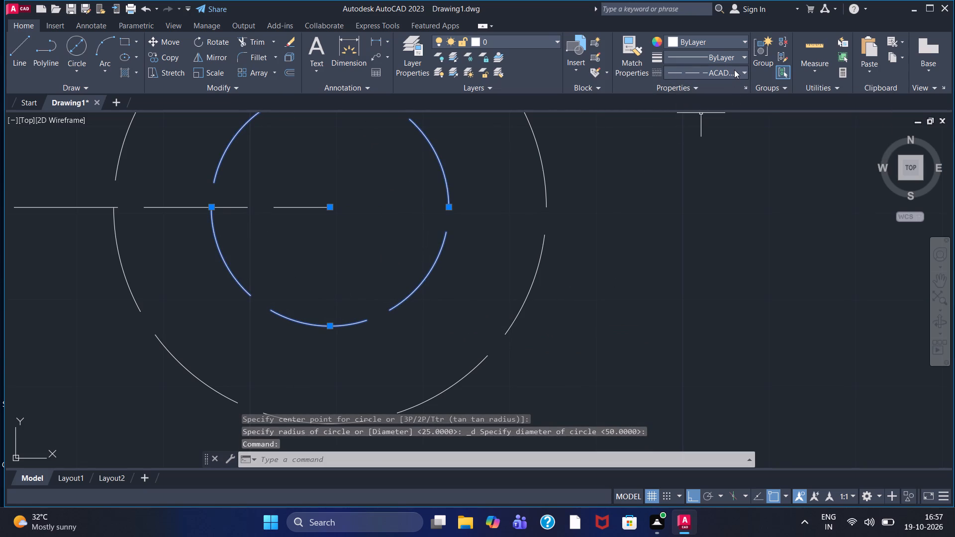
pyautogui.click(734, 70)
pyautogui.click(706, 127)
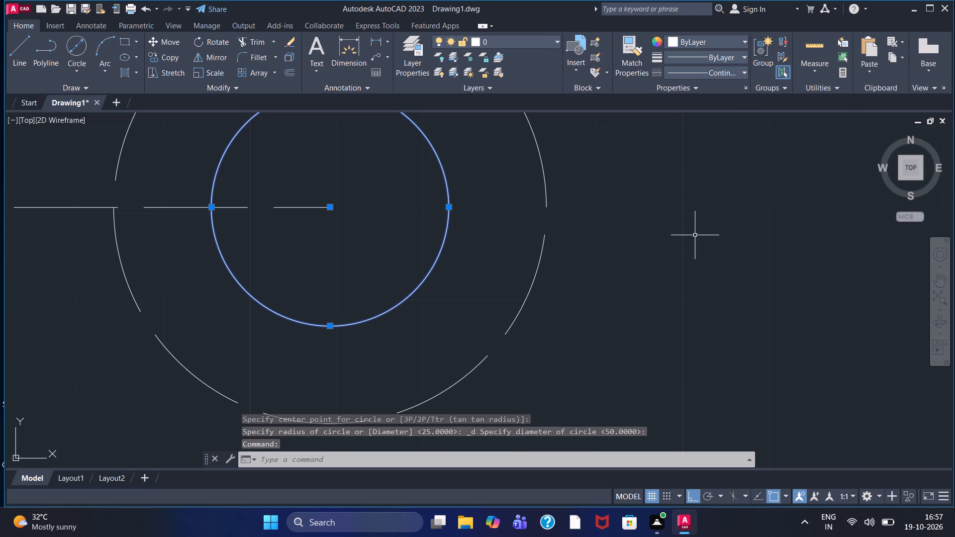
pyautogui.press('Escape')
pyautogui.scroll(-2, 505, 224)
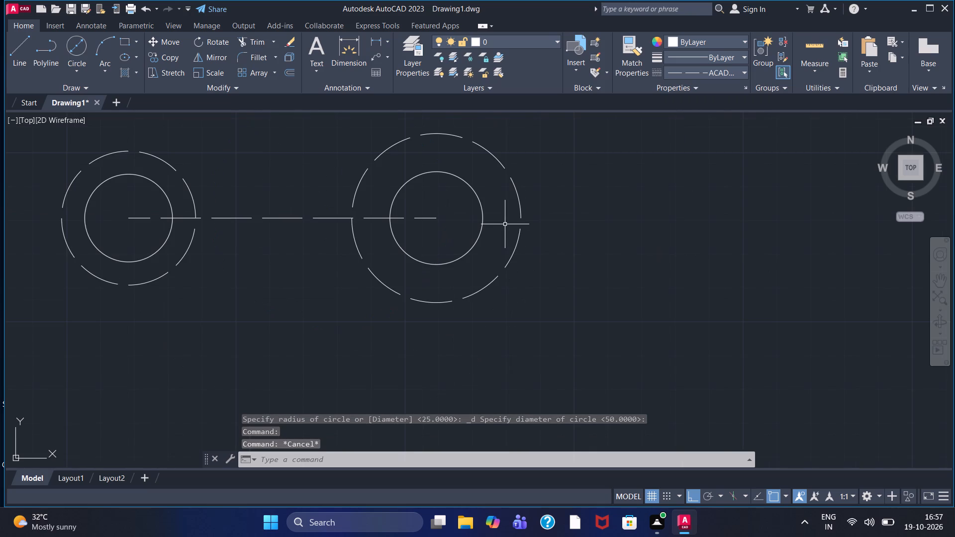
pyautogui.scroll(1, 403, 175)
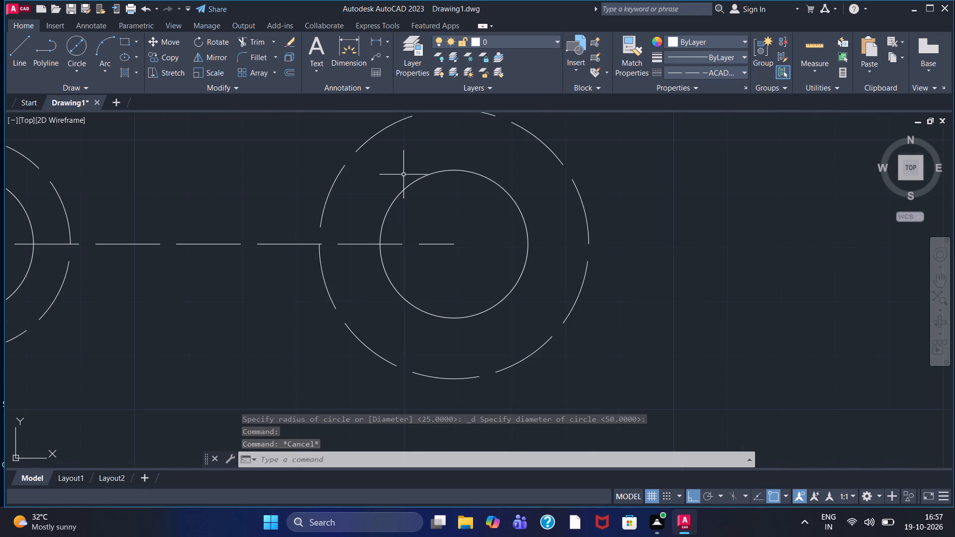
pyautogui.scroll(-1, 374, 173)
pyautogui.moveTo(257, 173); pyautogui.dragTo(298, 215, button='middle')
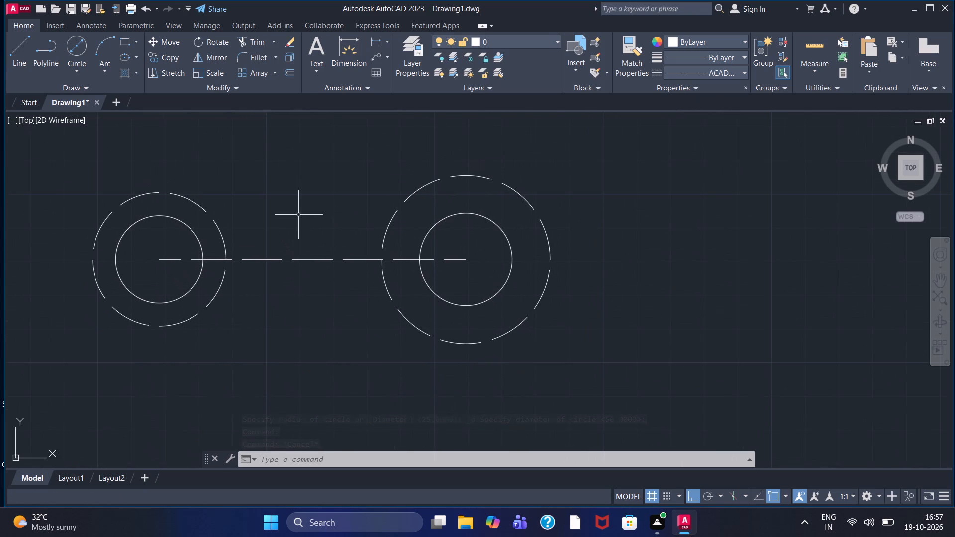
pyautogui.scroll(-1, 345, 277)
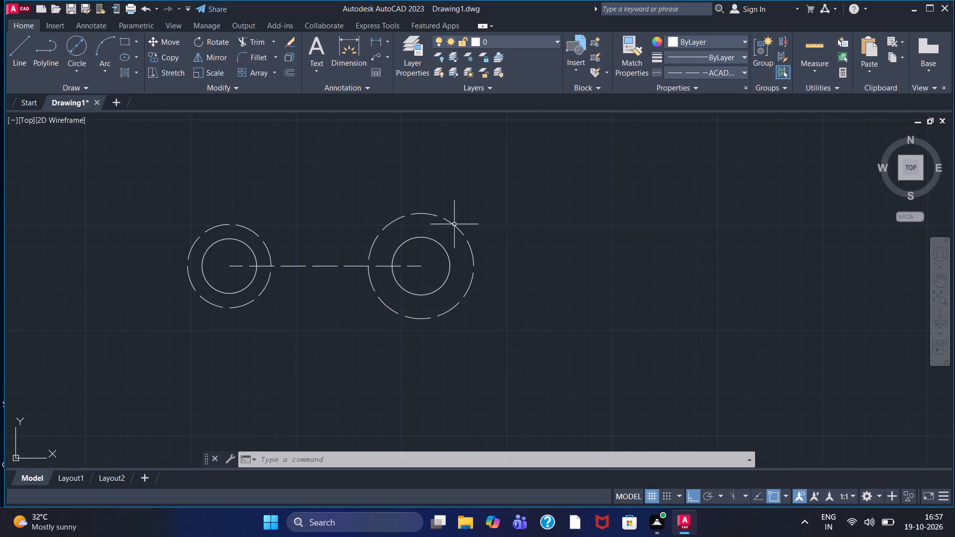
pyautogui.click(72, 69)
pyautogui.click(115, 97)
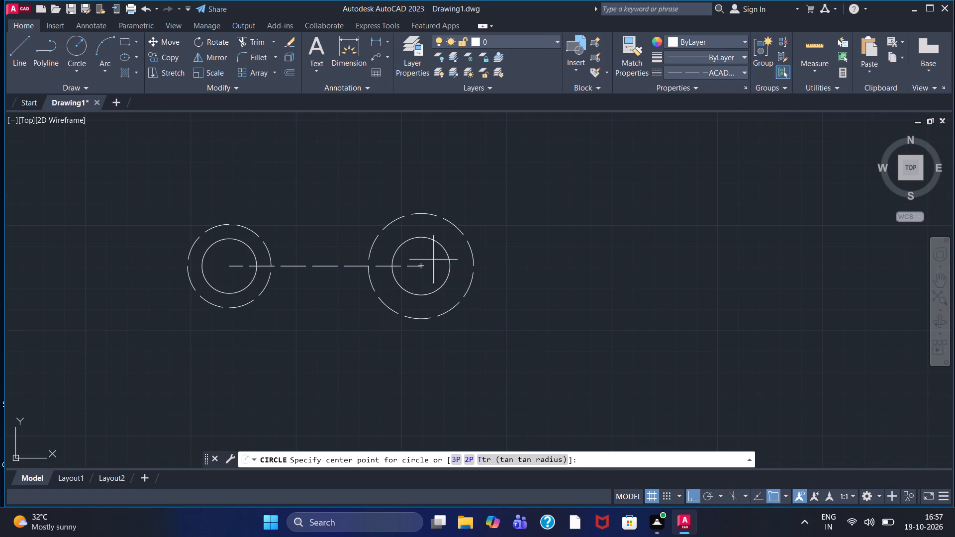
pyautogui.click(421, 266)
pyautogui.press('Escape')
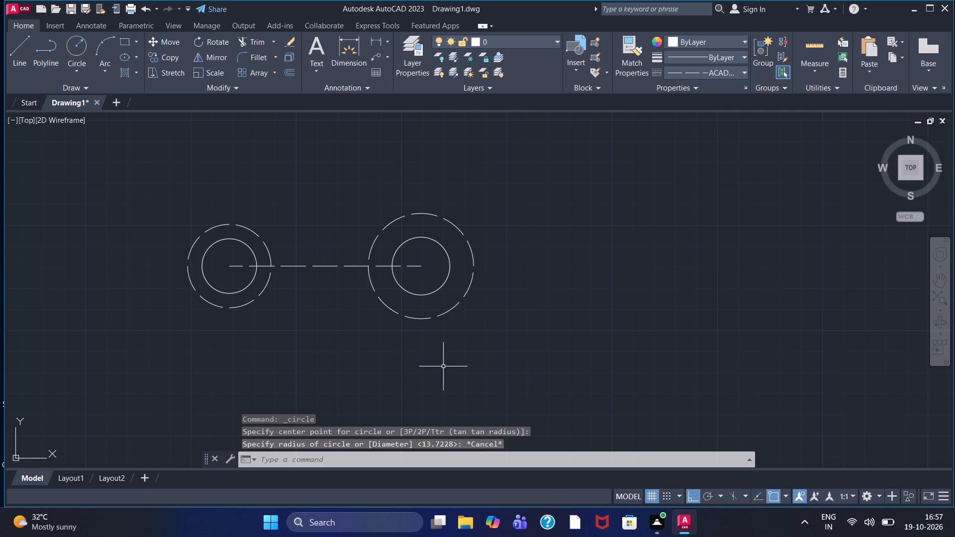
# Set the current linetype for new objects to Continuous.
pyautogui.click(723, 72)
pyautogui.click(721, 128)
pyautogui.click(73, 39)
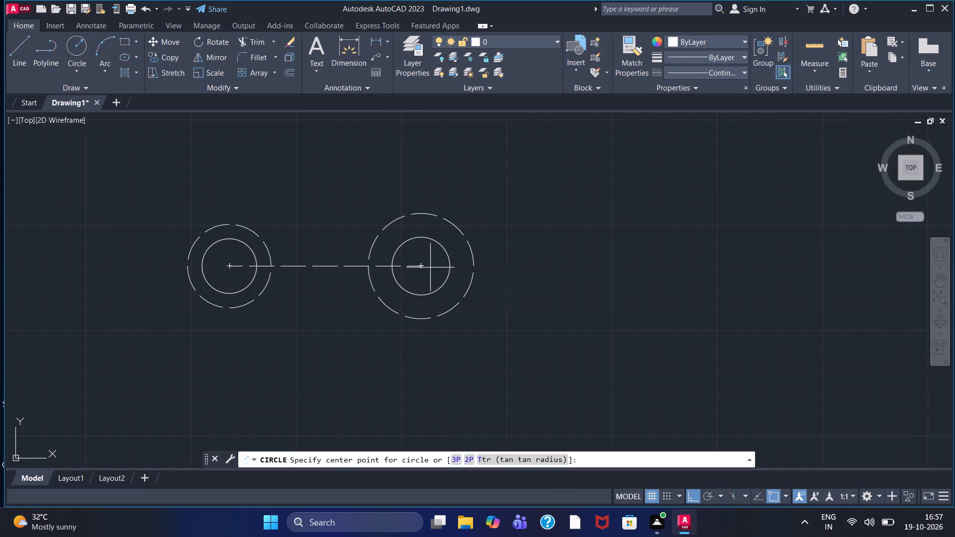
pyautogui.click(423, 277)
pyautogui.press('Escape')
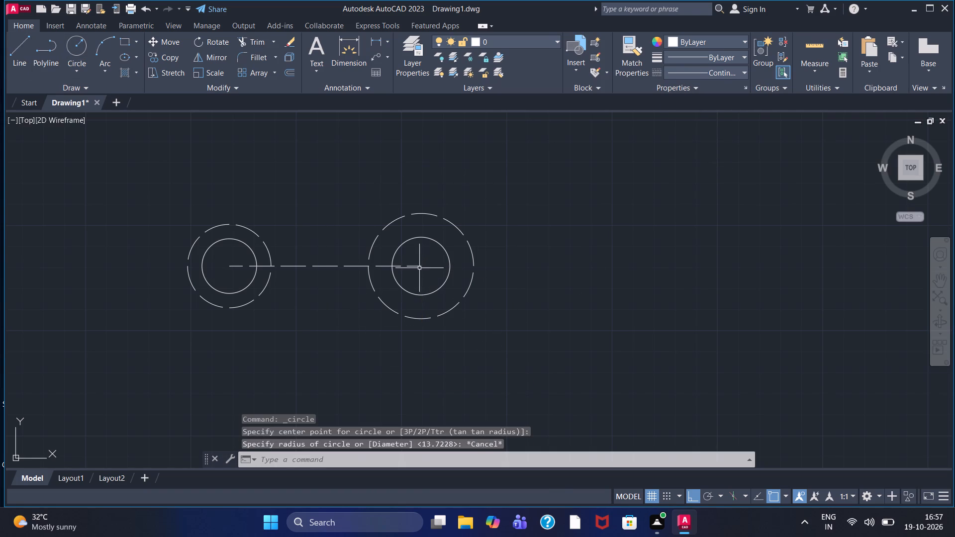
# Draw a center-radius circle of radius 87 concentric with the 50-unit dashed circle.
pyautogui.click(79, 41)
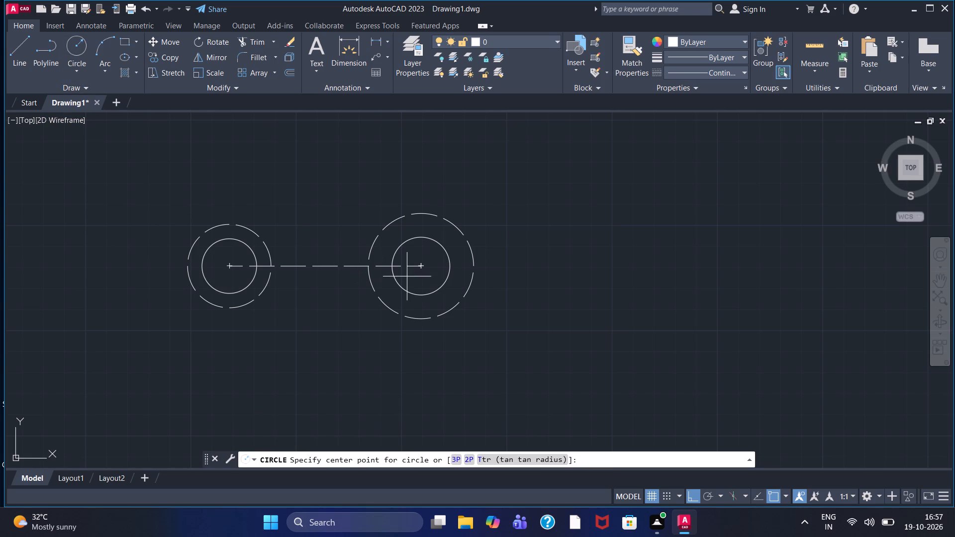
pyautogui.click(419, 268)
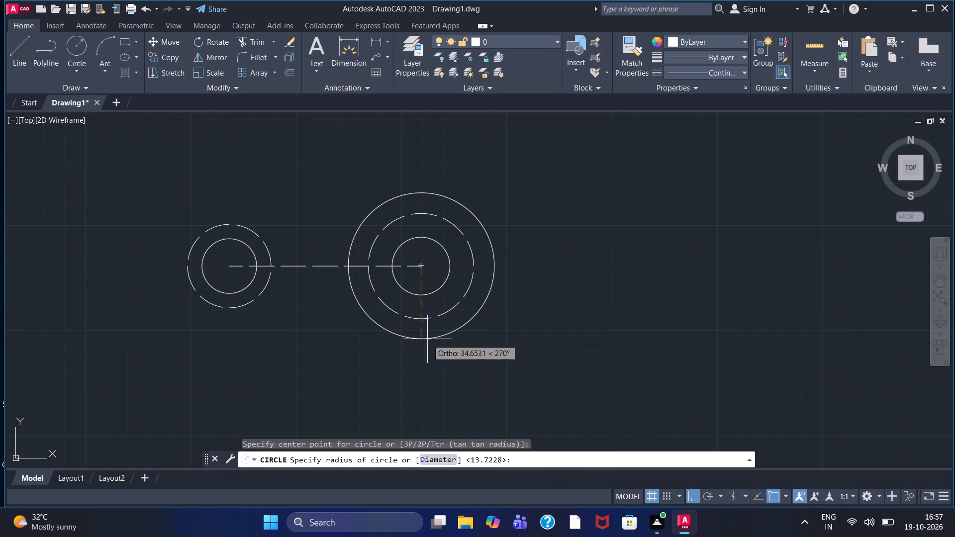
pyautogui.press('8')
pyautogui.press('7')
pyautogui.press('Return')
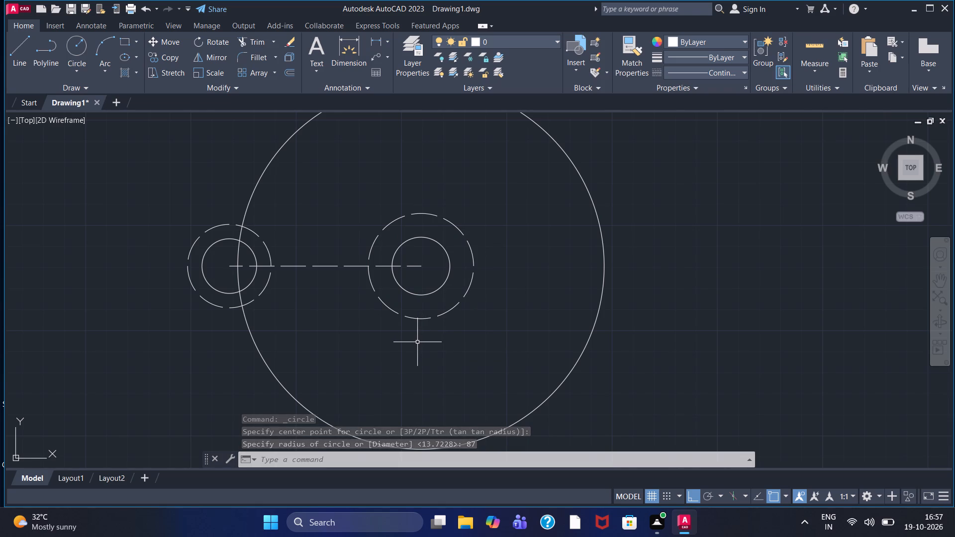
# Draw a circle of radius 70 centered on the first pair of concentric circles, at the line's starting end.
pyautogui.click(74, 40)
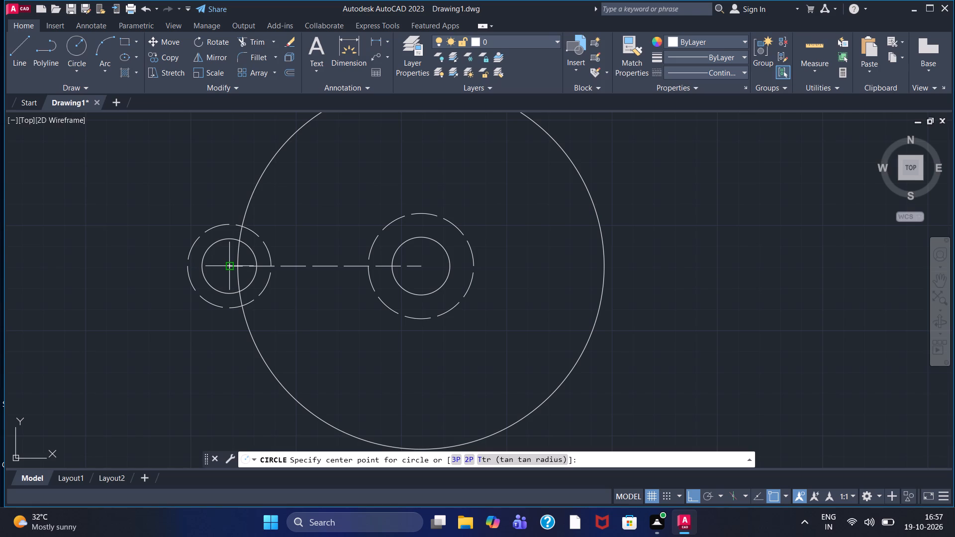
pyautogui.click(227, 268)
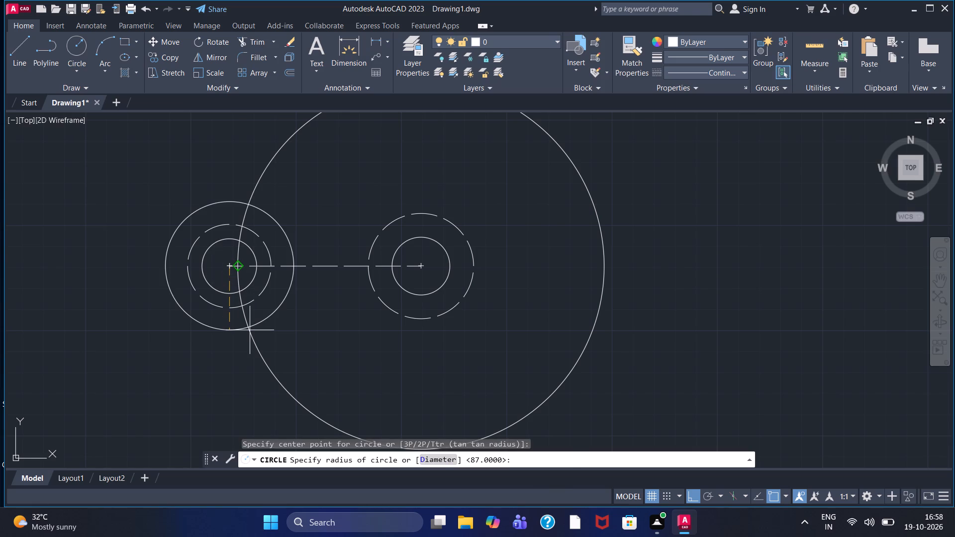
pyautogui.write('70')
pyautogui.press('Return')
# Trim the overlapping inner arcs of the two large circles so they form one joined outline.
pyautogui.scroll(-1, 250, 330)
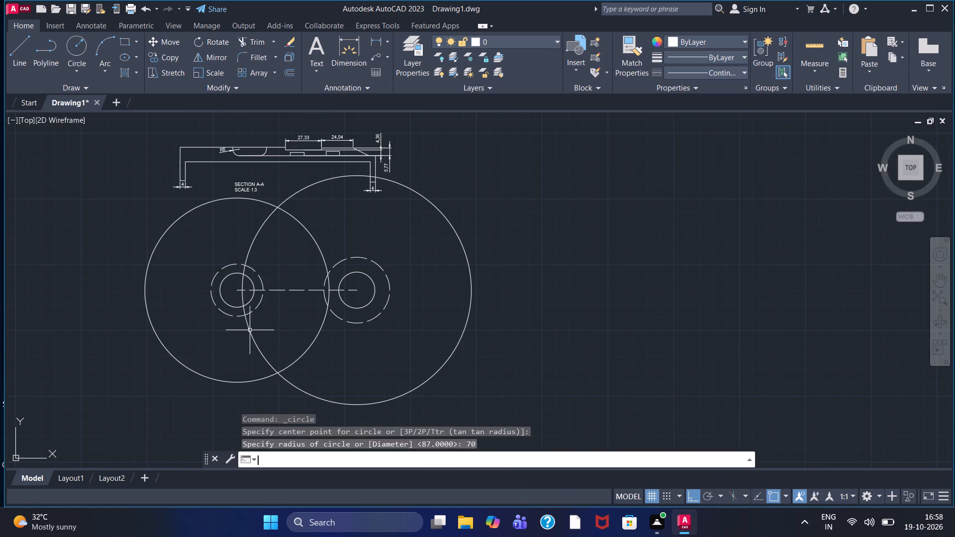
pyautogui.click(254, 39)
pyautogui.moveTo(256, 224); pyautogui.dragTo(291, 227)
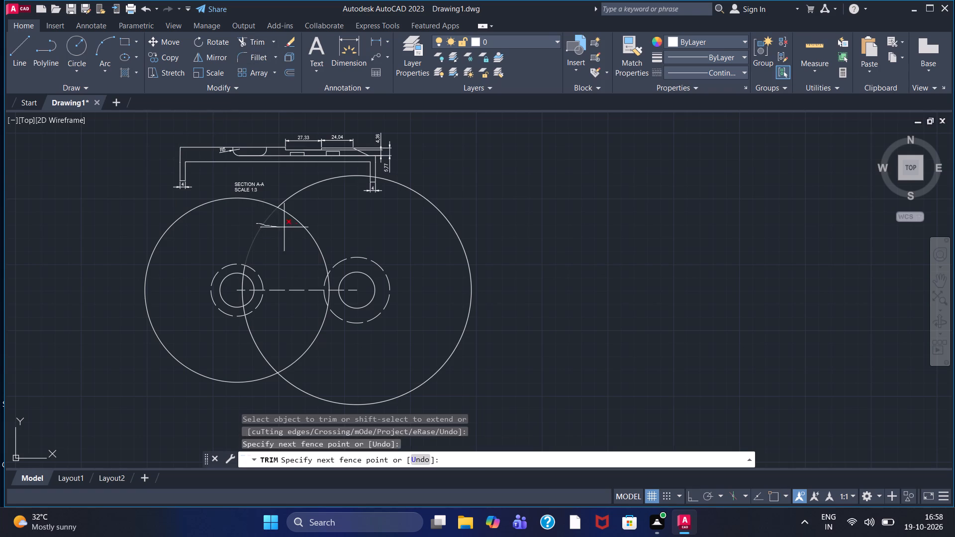
pyautogui.moveTo(291, 227); pyautogui.dragTo(309, 222)
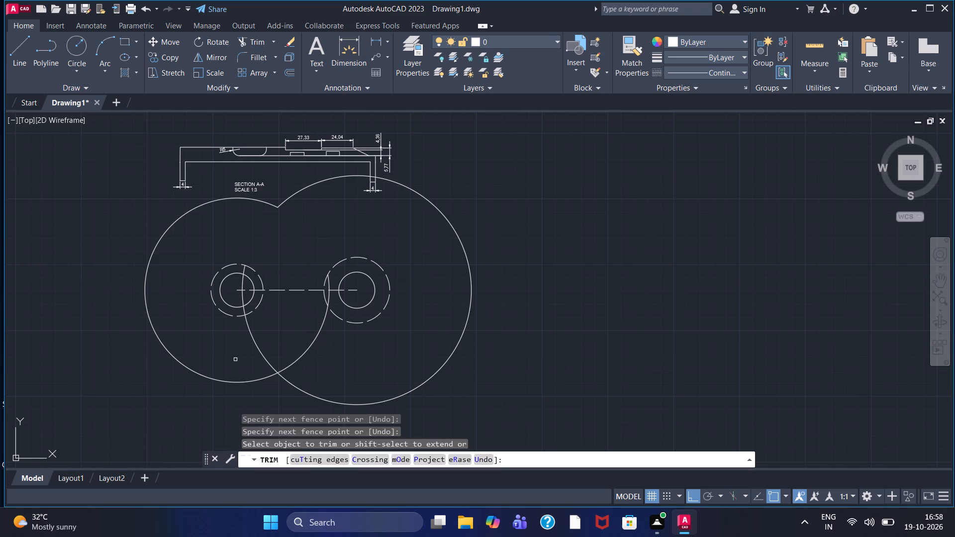
pyautogui.moveTo(239, 357); pyautogui.dragTo(307, 355)
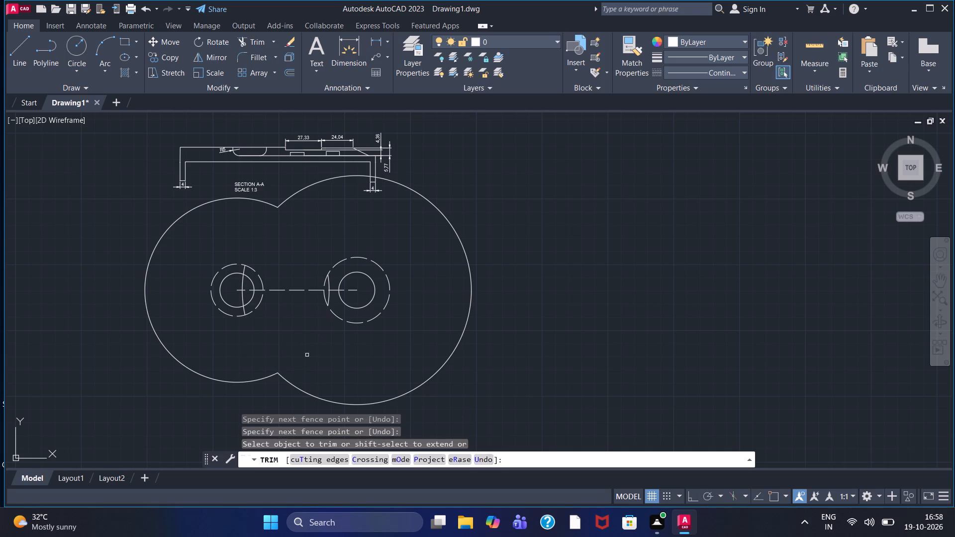
# Trim the leftover pieces of the large circles' arcs inside the two dashed circles and their inner circles.
pyautogui.scroll(2, 274, 307)
pyautogui.moveTo(406, 278); pyautogui.dragTo(416, 282)
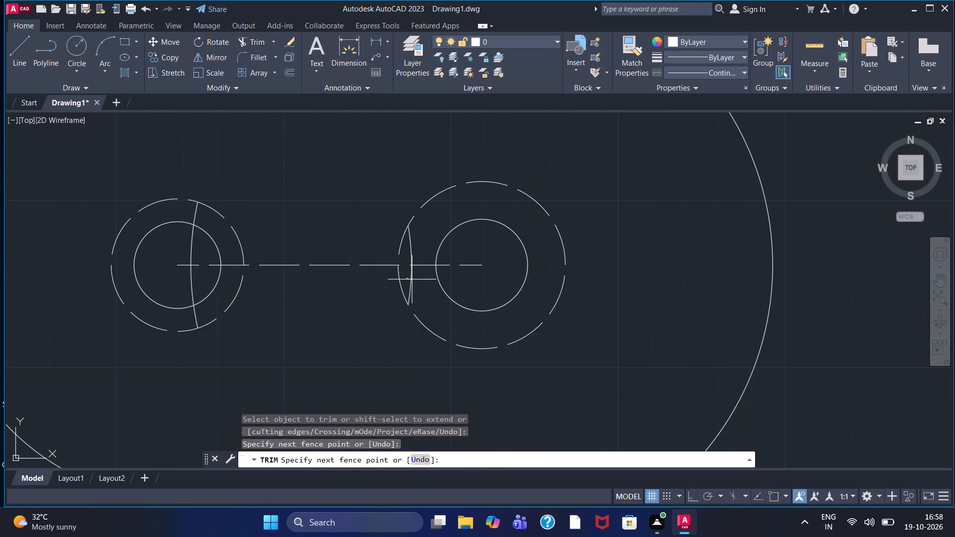
pyautogui.moveTo(416, 282); pyautogui.dragTo(419, 284)
pyautogui.moveTo(405, 257); pyautogui.dragTo(413, 245)
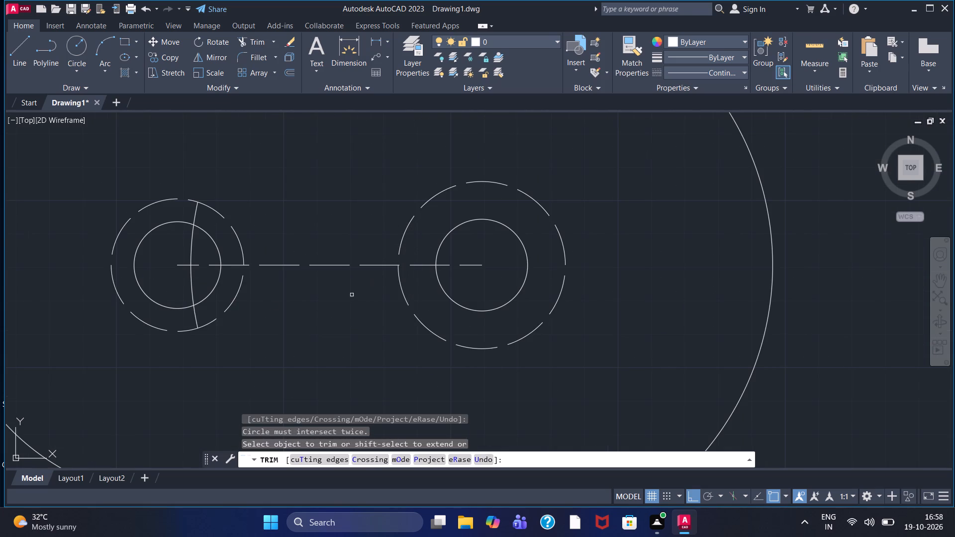
pyautogui.moveTo(175, 249); pyautogui.dragTo(204, 254)
pyautogui.moveTo(176, 279); pyautogui.dragTo(199, 285)
pyautogui.moveTo(191, 318); pyautogui.dragTo(213, 308)
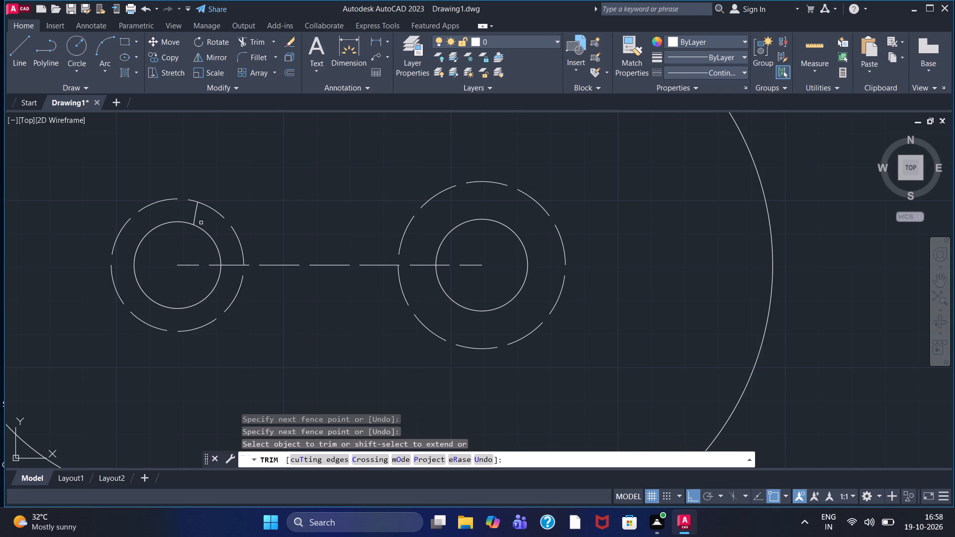
pyautogui.moveTo(192, 211); pyautogui.dragTo(203, 218)
pyautogui.scroll(-1, 191, 243)
pyautogui.scroll(1, 184, 261)
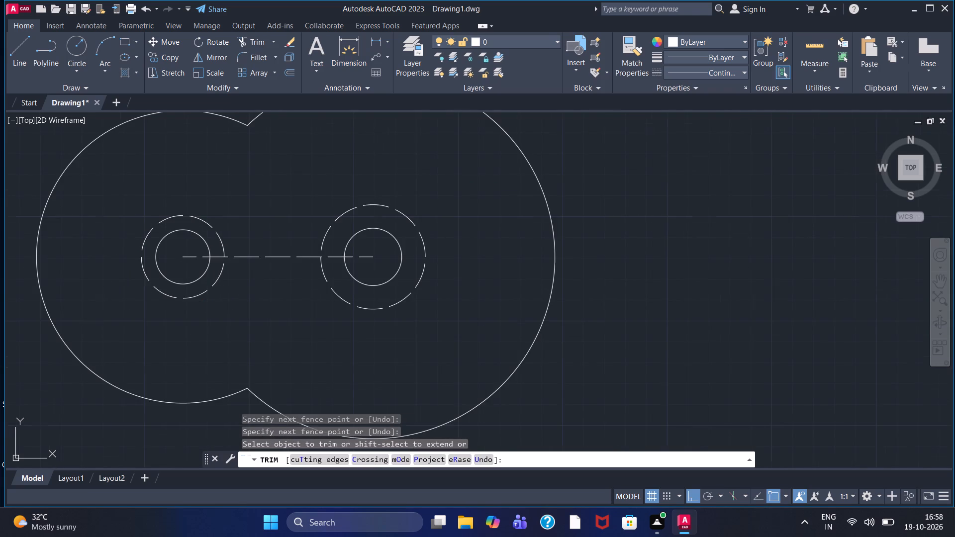
pyautogui.scroll(-2, 173, 249)
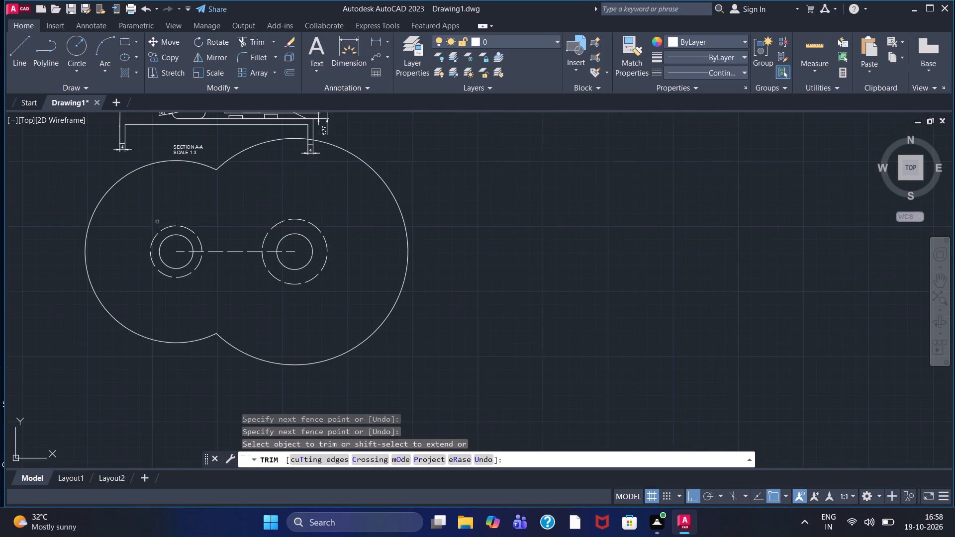
pyautogui.moveTo(152, 216); pyautogui.dragTo(194, 287, button='middle')
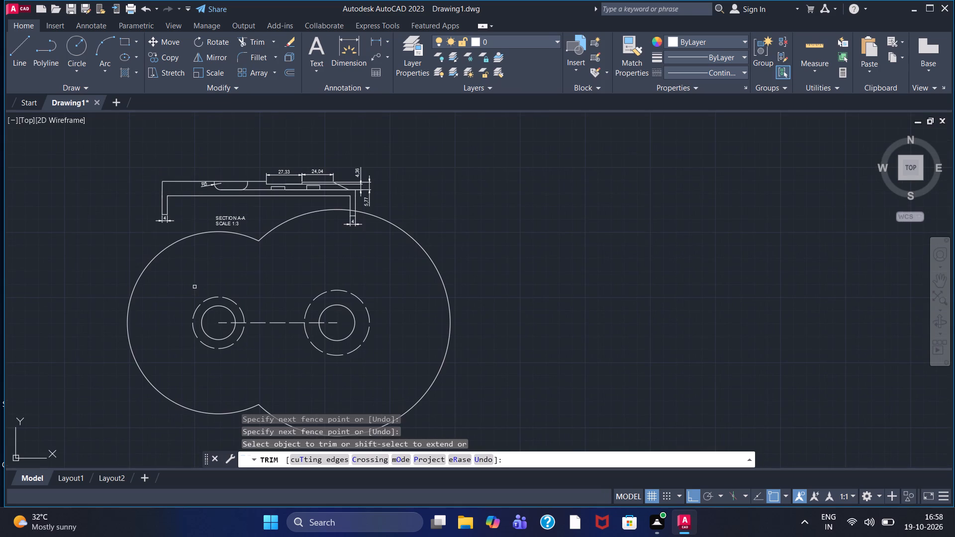
pyautogui.press('Escape')
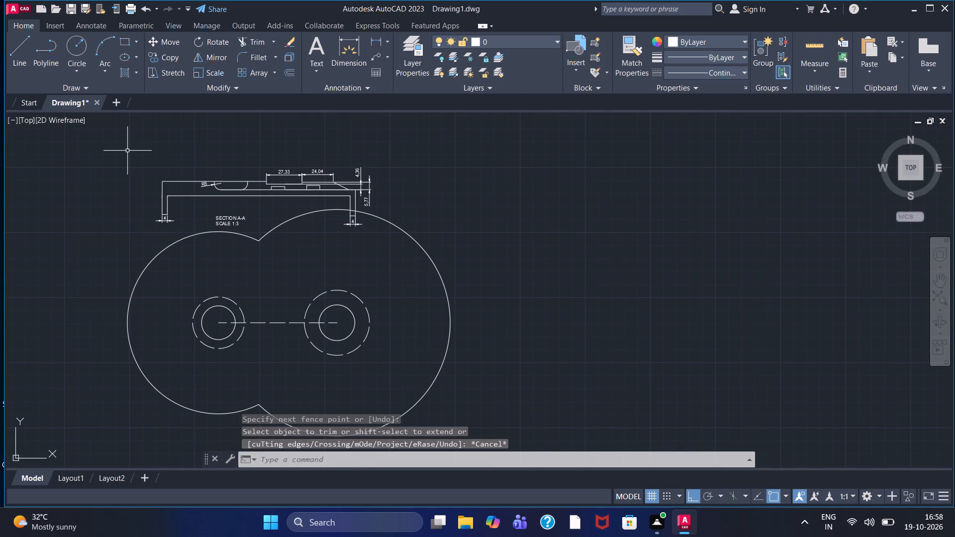
# Move the section profile and its dimensions straight up by about 45 units, away from the joined circles.
pyautogui.click(127, 151)
pyautogui.click(413, 225)
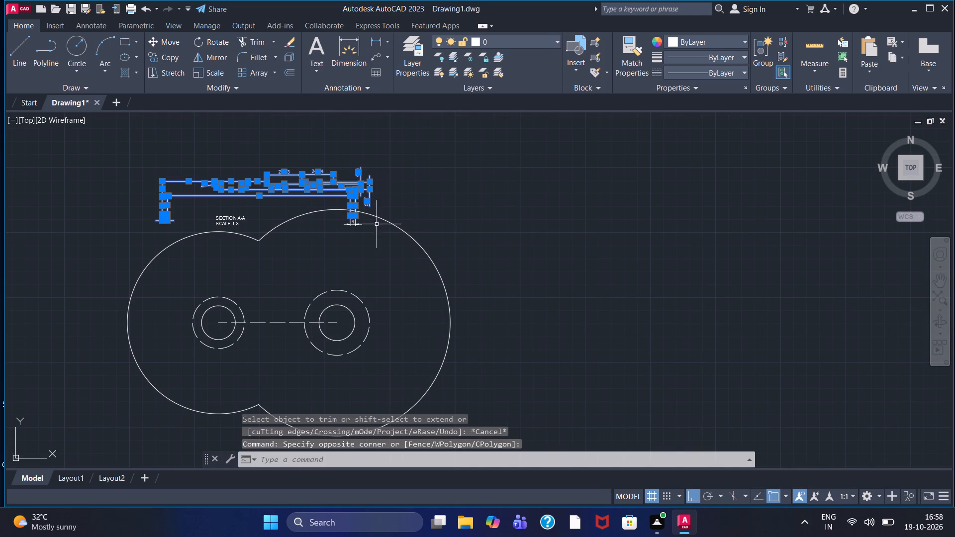
pyautogui.click(172, 42)
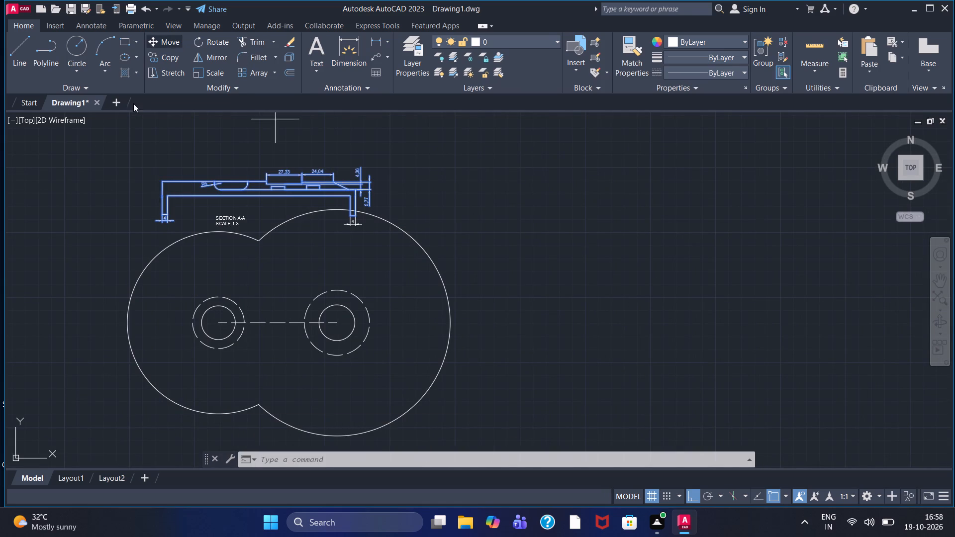
pyautogui.moveTo(163, 179); pyautogui.dragTo(157, 165)
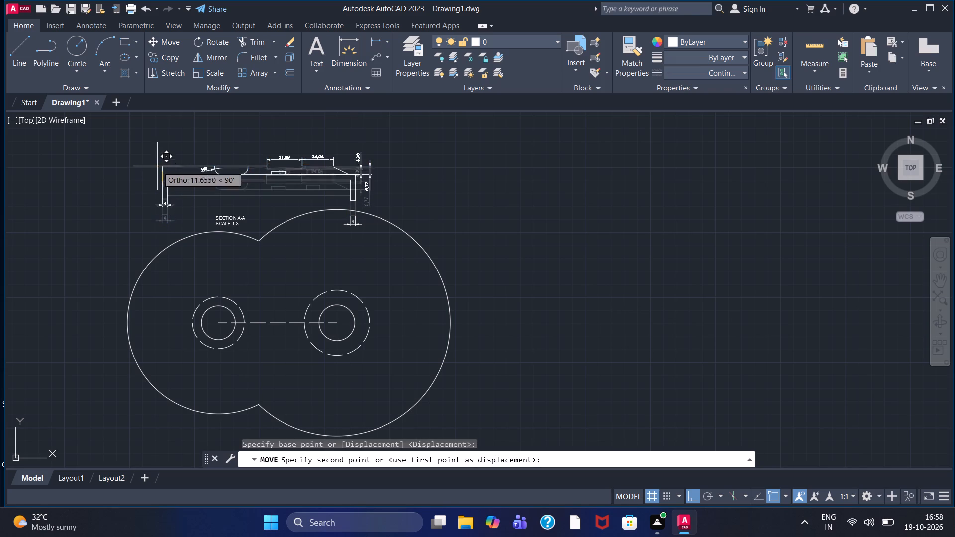
pyautogui.moveTo(157, 165); pyautogui.dragTo(138, 122)
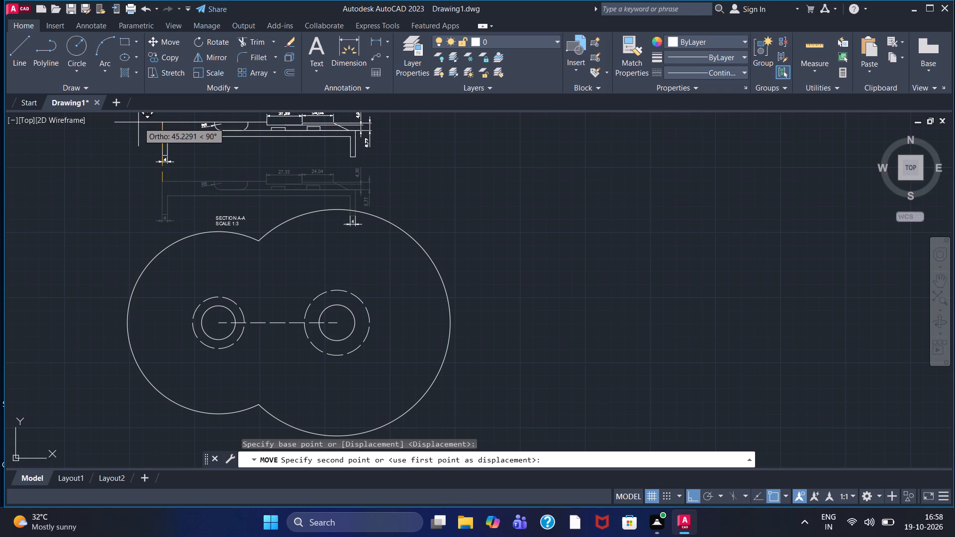
pyautogui.doubleClick(138, 122)
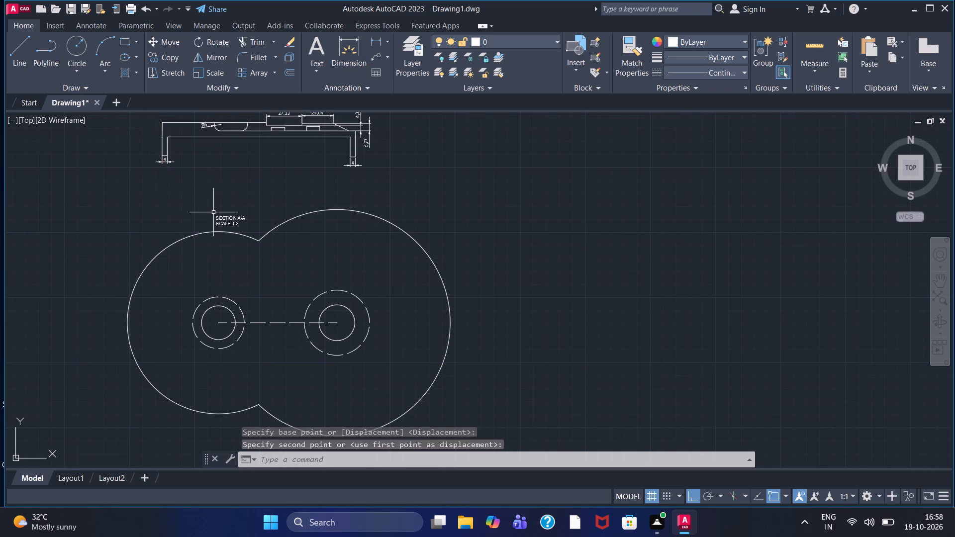
pyautogui.press('Escape')
# Move the SECTION A-A SCALE 1:3 label straight up by about 49 units, beneath the section profile.
pyautogui.click(212, 207)
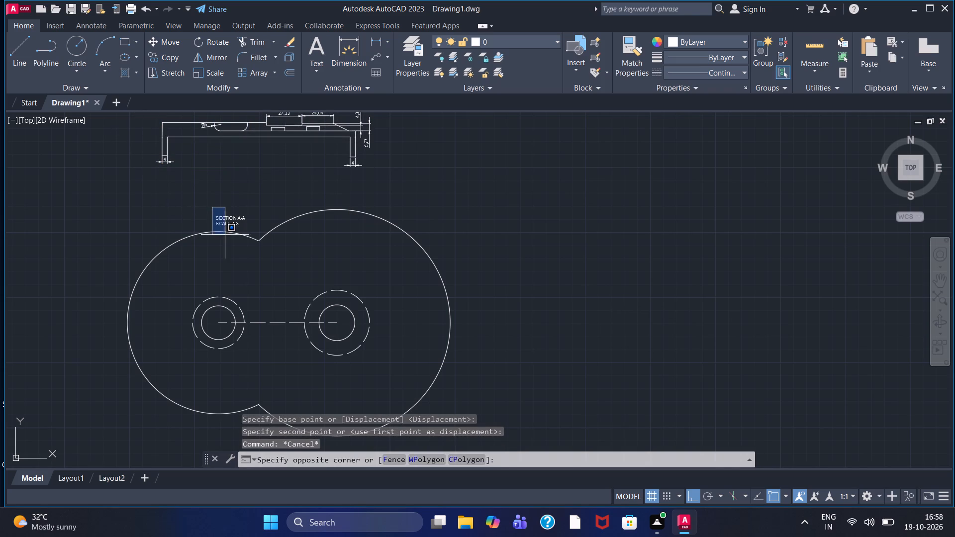
pyautogui.click(259, 232)
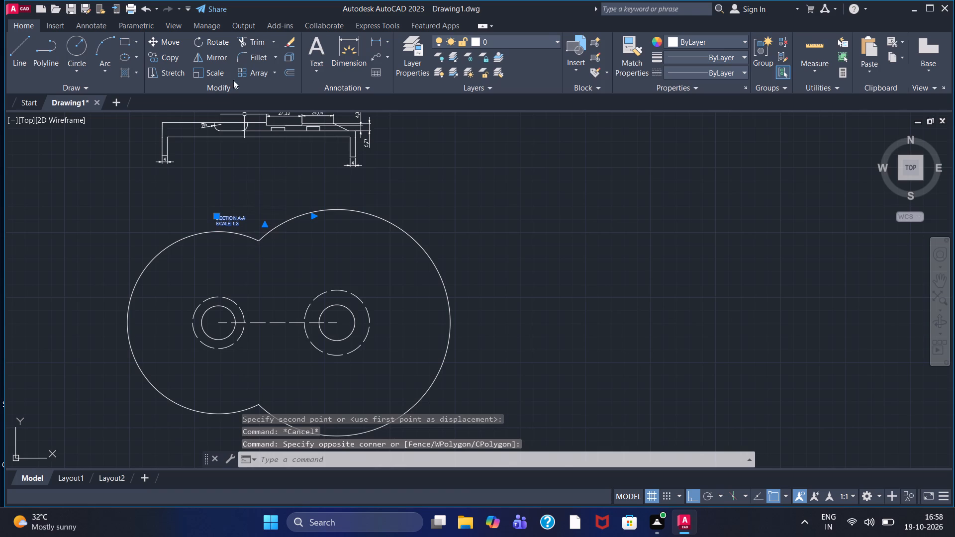
pyautogui.click(164, 41)
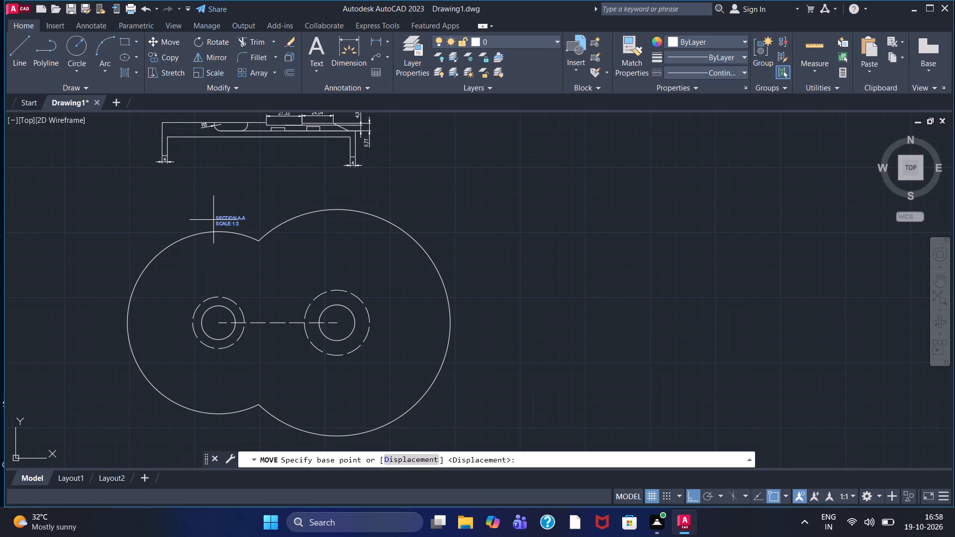
pyautogui.moveTo(225, 218); pyautogui.dragTo(223, 203)
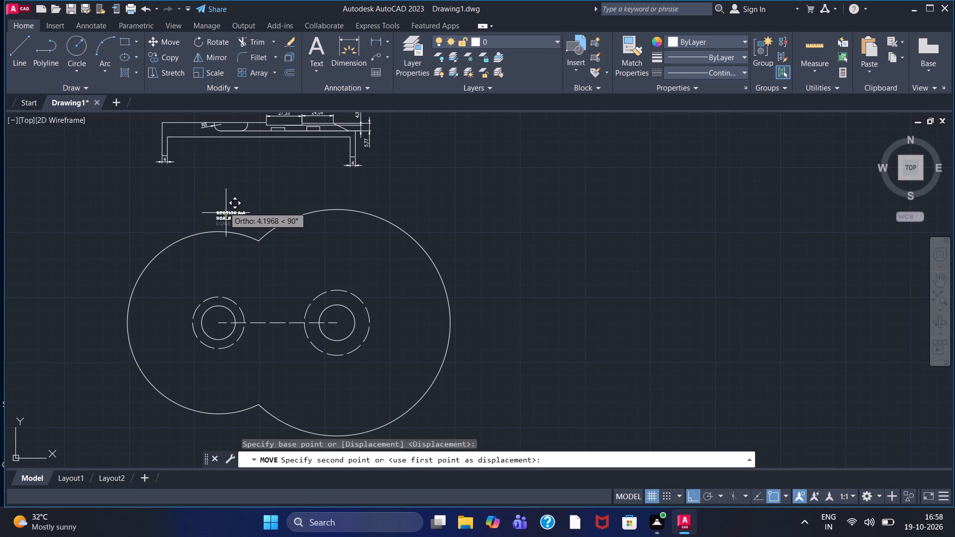
pyautogui.moveTo(223, 203); pyautogui.dragTo(232, 155)
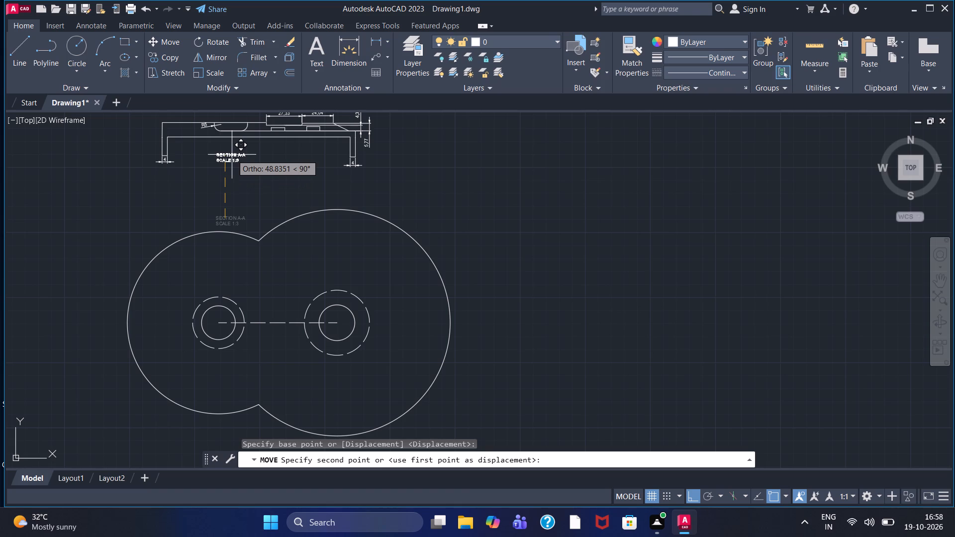
pyautogui.click(232, 155)
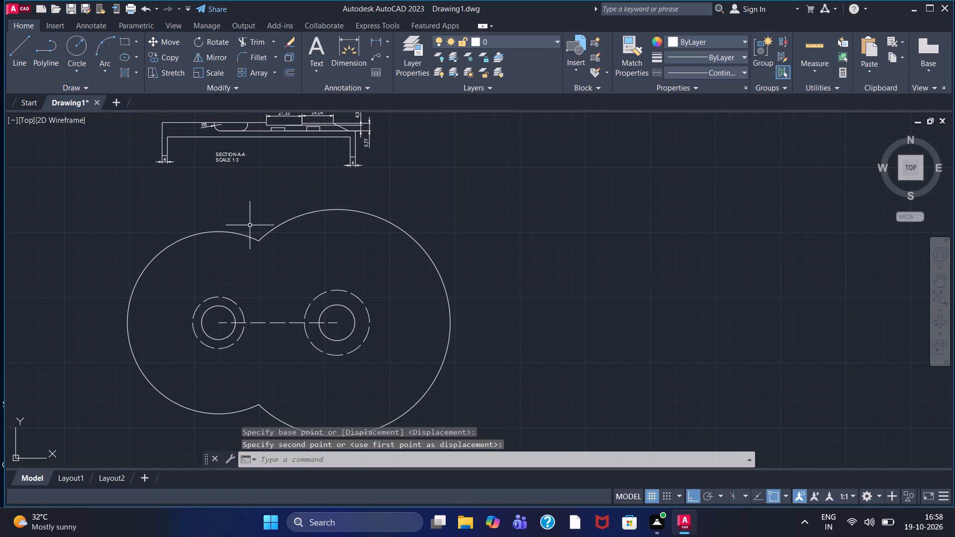
pyautogui.press('Escape')
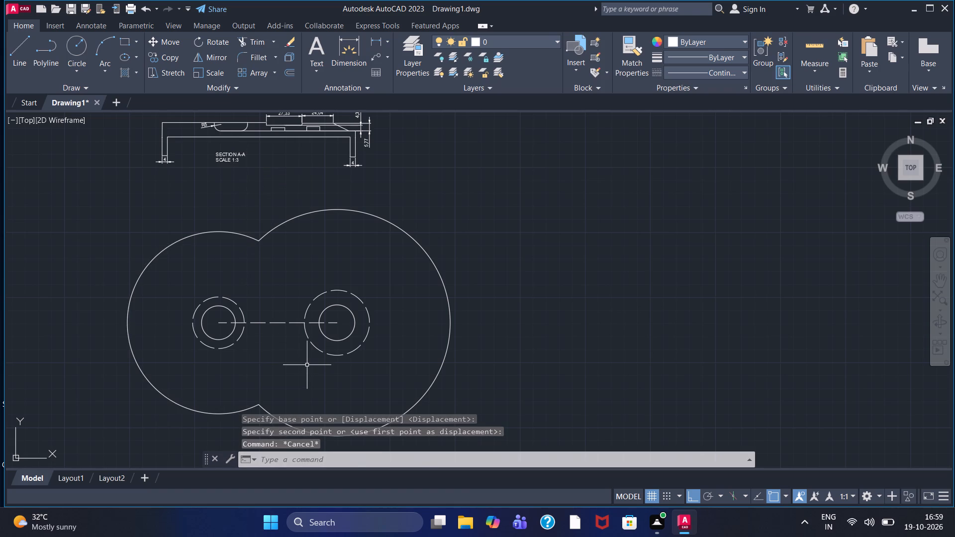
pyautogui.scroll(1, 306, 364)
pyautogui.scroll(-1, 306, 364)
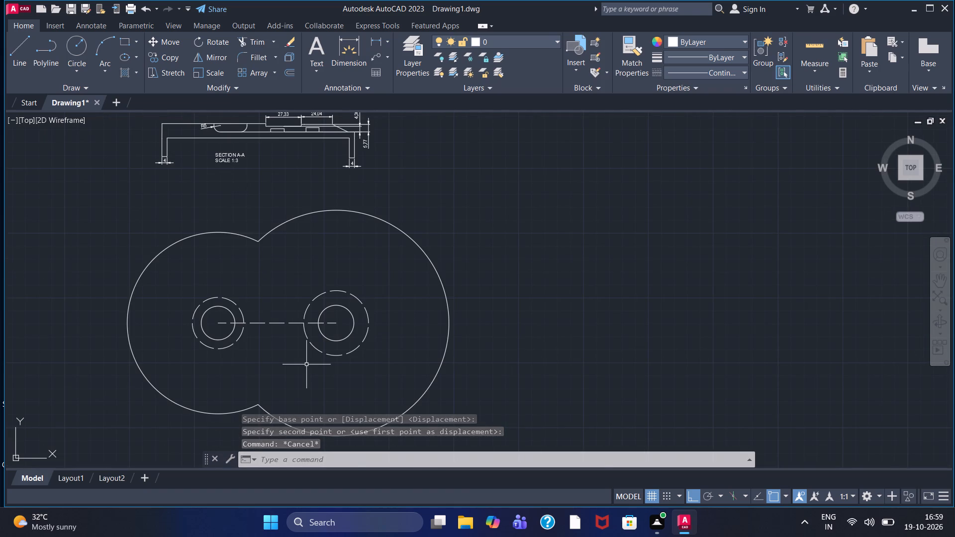
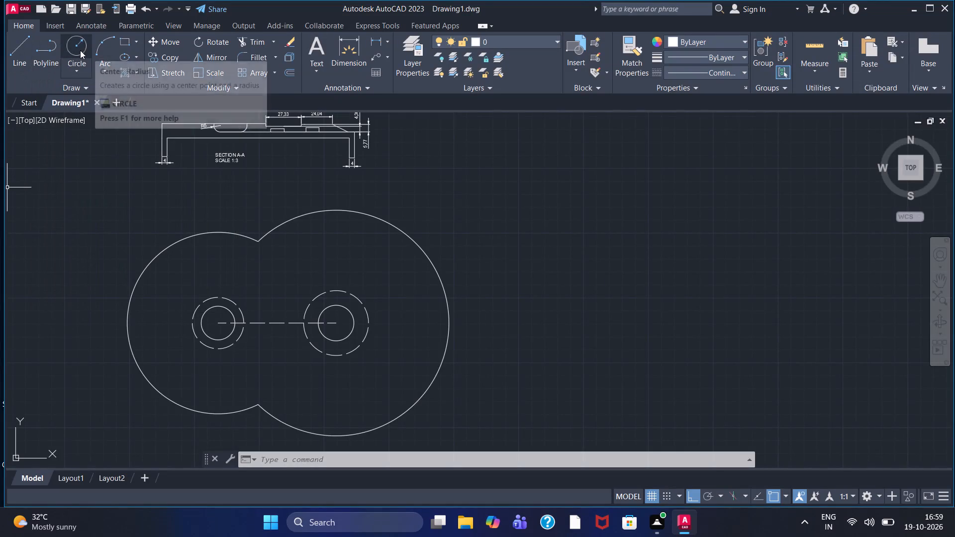
# Draw a horizontal line crossing the upper-left arc of the left large circle, running from outside the outline to inside it.
pyautogui.click(80, 50)
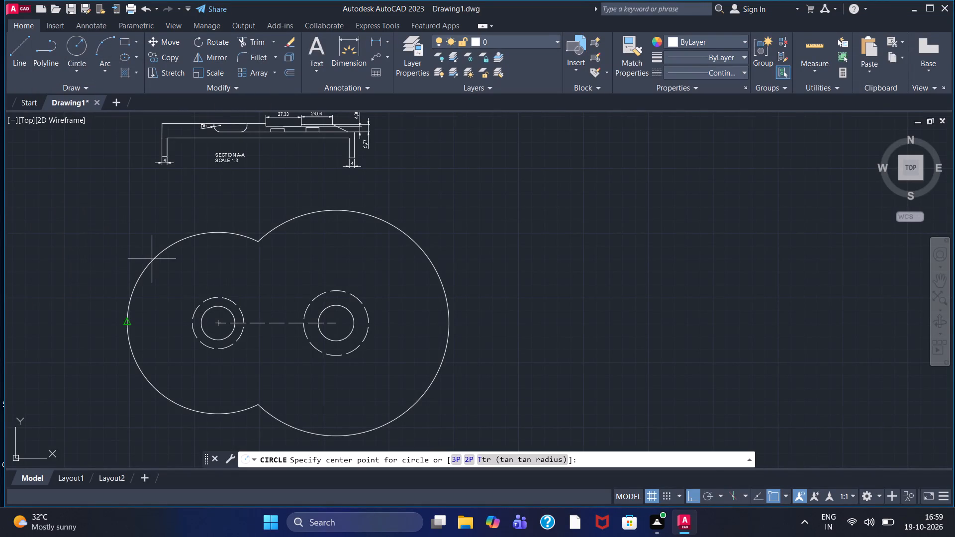
pyautogui.click(22, 54)
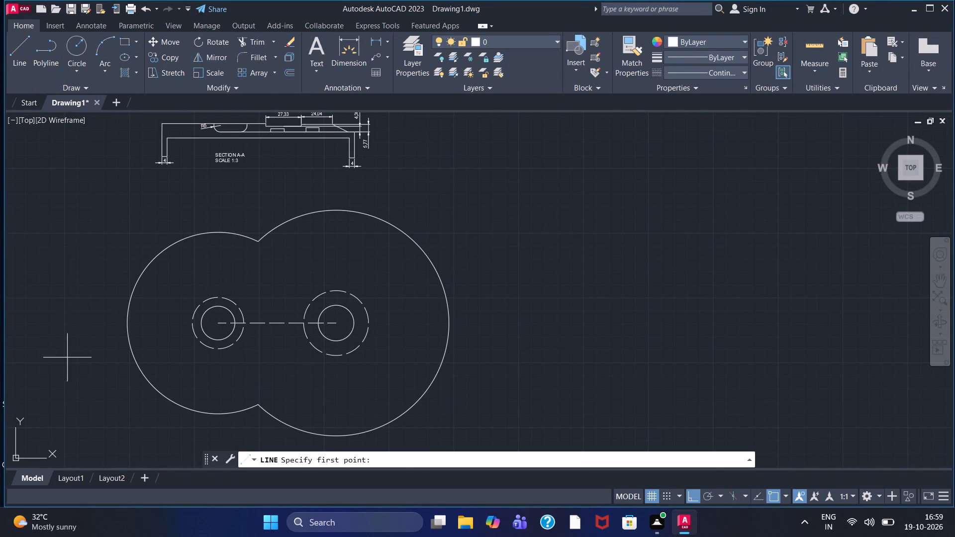
pyautogui.doubleClick(103, 274)
pyautogui.click(186, 281)
pyautogui.rightClick(186, 281)
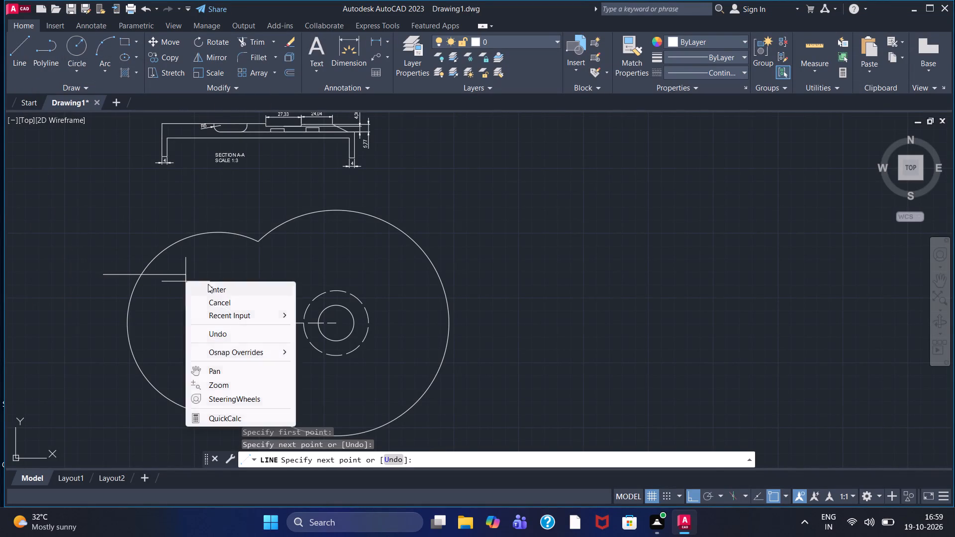
pyautogui.click(211, 289)
# Trim the part of the horizontal line that lies inside the joined outline, ending it on the arc.
pyautogui.click(81, 52)
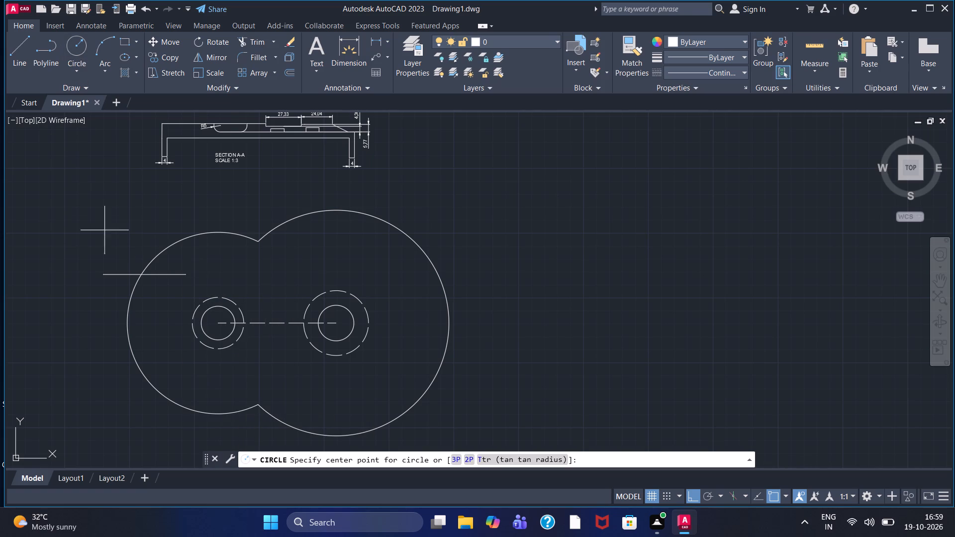
pyautogui.scroll(3, 141, 275)
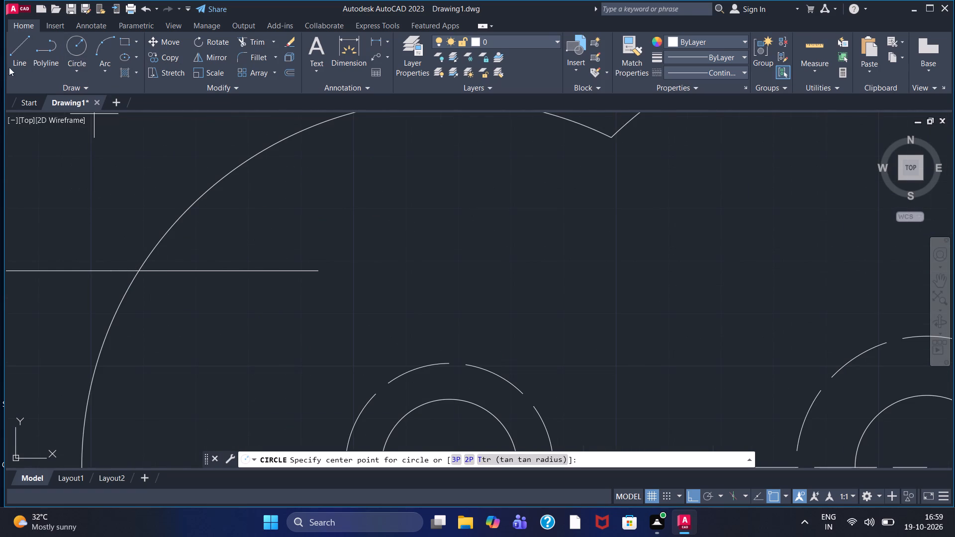
pyautogui.click(265, 42)
pyautogui.moveTo(237, 300); pyautogui.dragTo(241, 271)
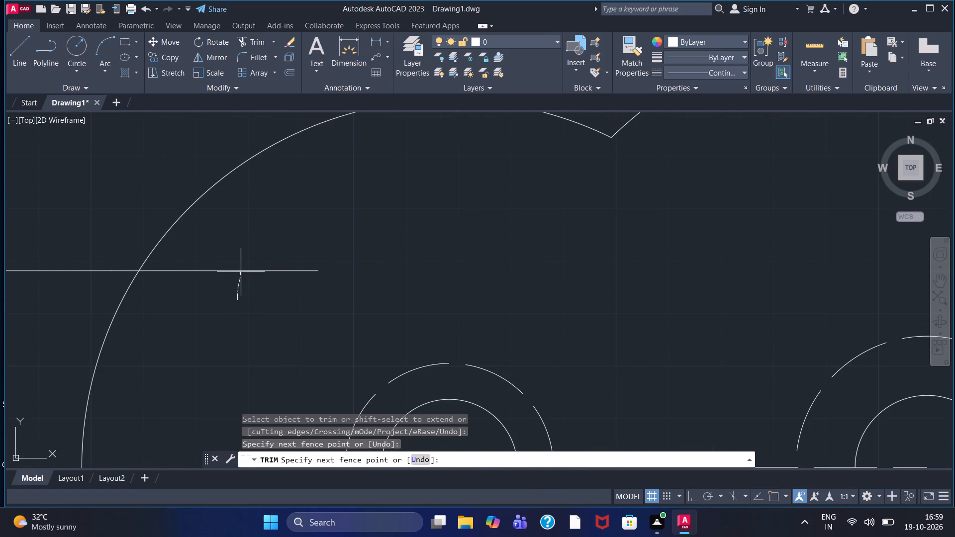
pyautogui.moveTo(241, 271); pyautogui.dragTo(244, 262)
pyautogui.click(244, 262)
pyautogui.press('Escape')
# Draw a circle of about 20.9 radius centred where the horizontal line meets the left large arc.
pyautogui.click(77, 41)
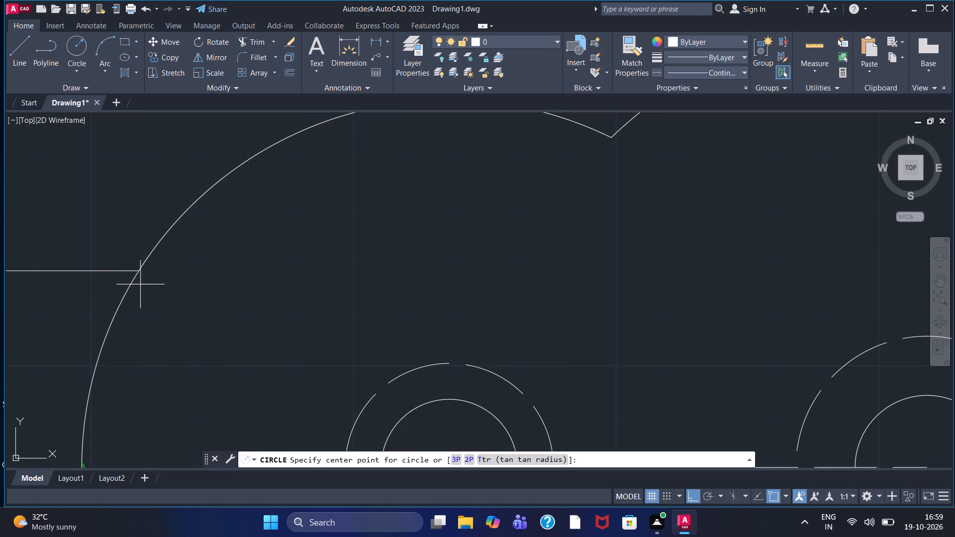
pyautogui.click(136, 268)
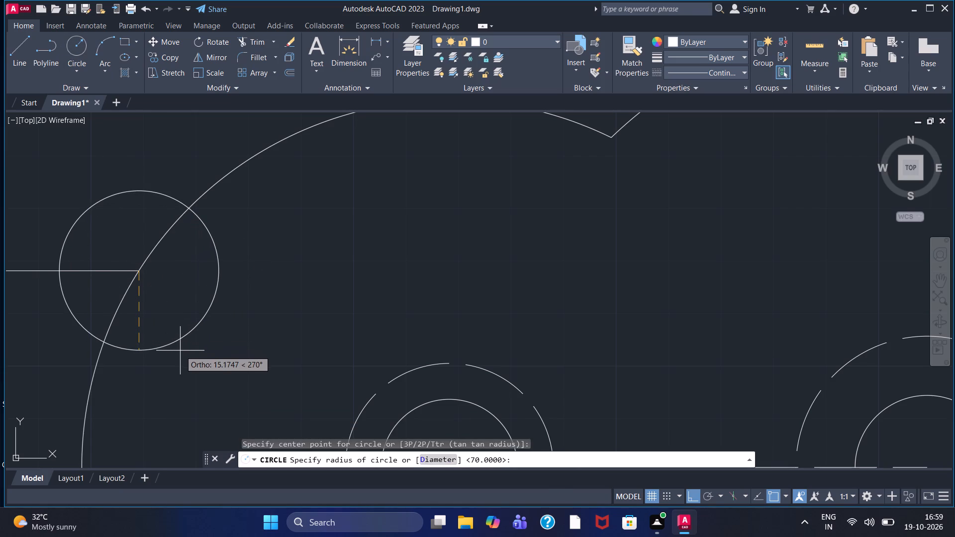
pyautogui.click(196, 381)
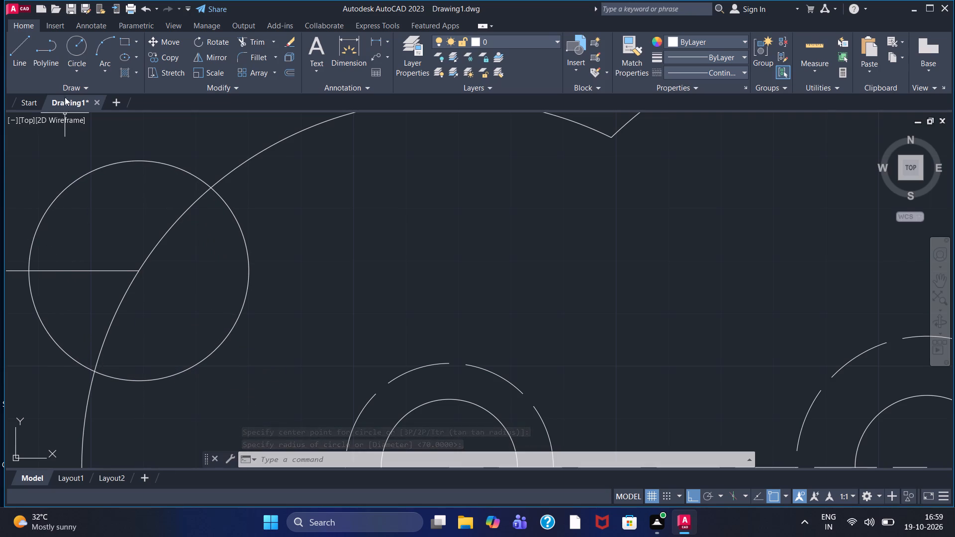
# Draw a second circle of about 20.9 radius on the same centre, over the first one.
pyautogui.click(79, 48)
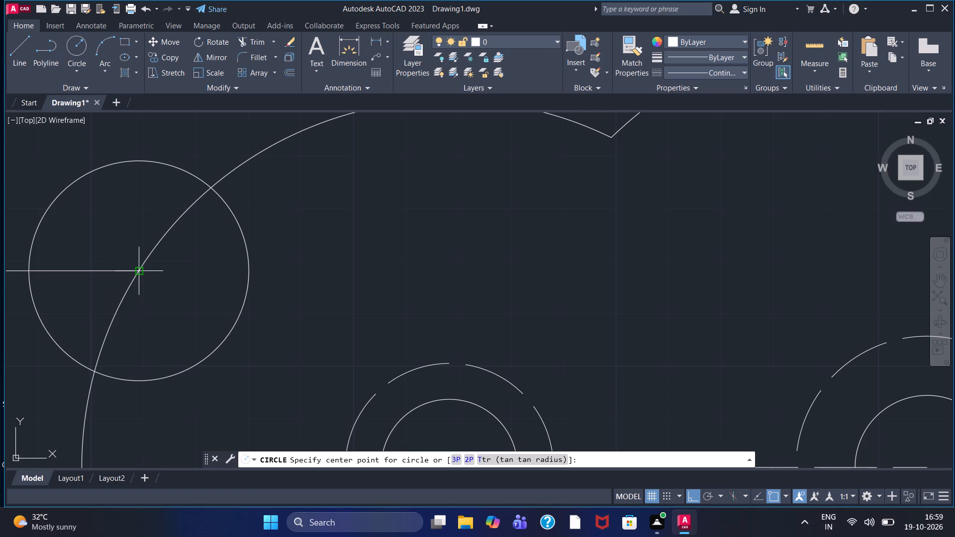
pyautogui.click(140, 273)
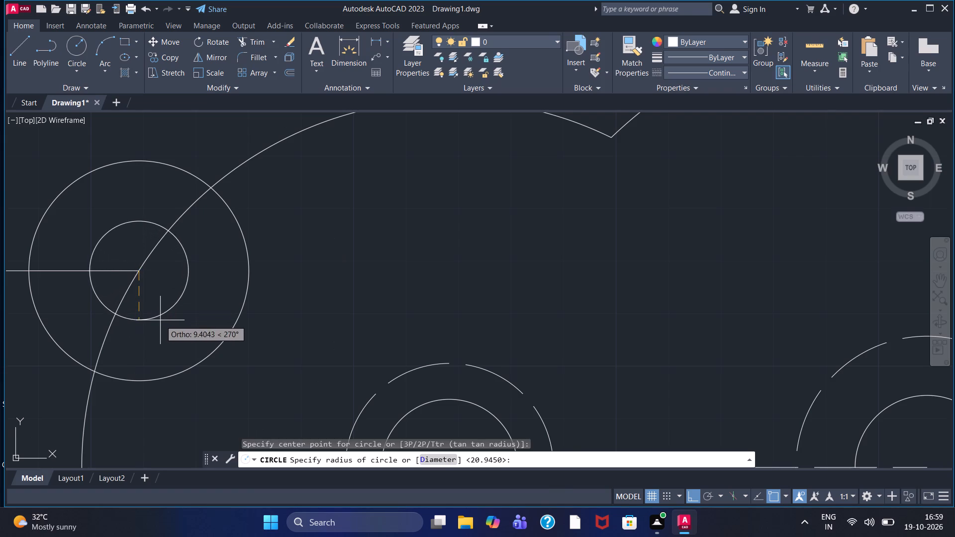
pyautogui.click(200, 352)
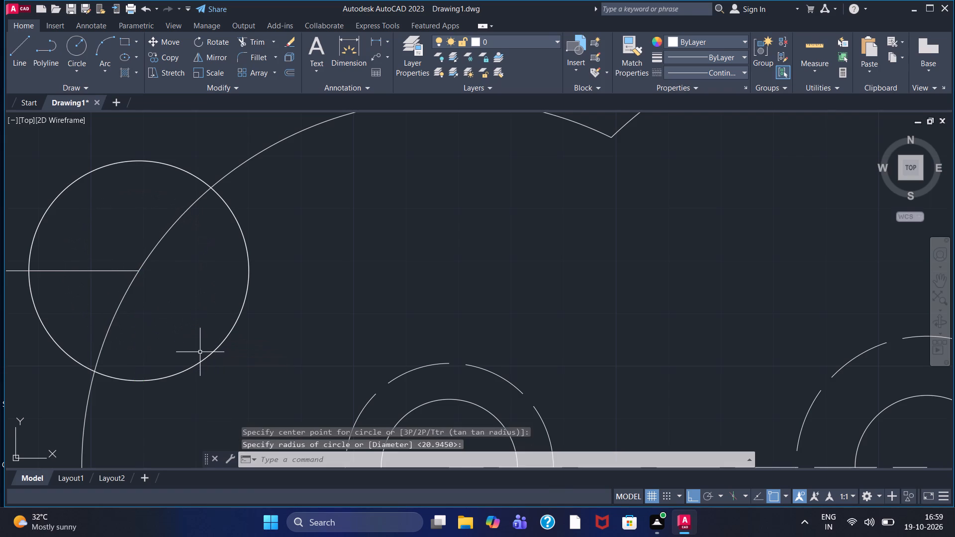
# Draw a smaller concentric circle of about 14.2 radius at the end of the horizontal line.
pyautogui.click(77, 52)
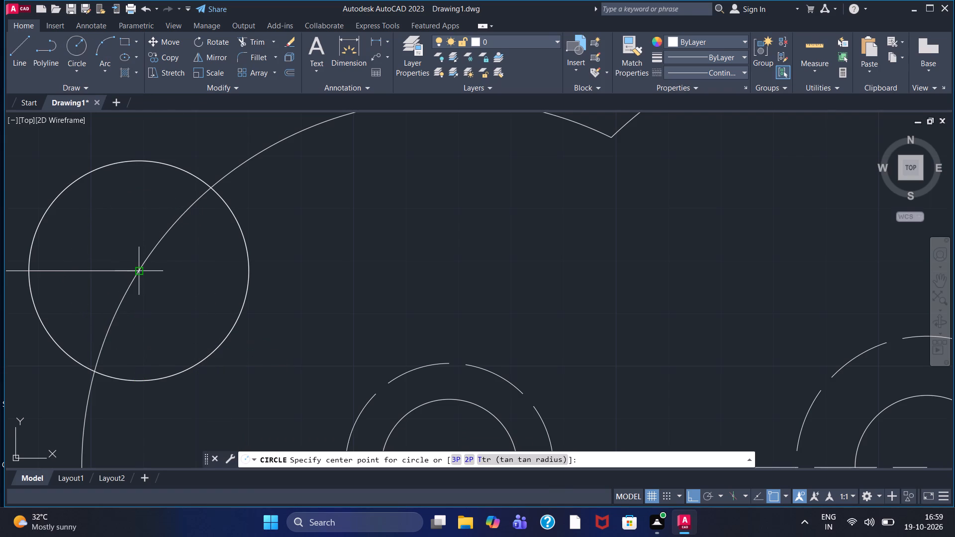
pyautogui.click(139, 269)
pyautogui.scroll(1, 174, 328)
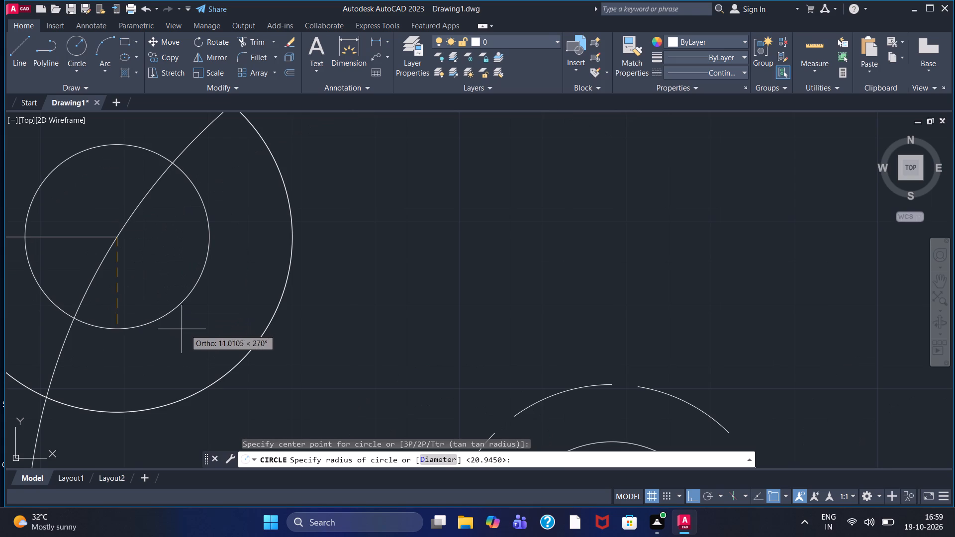
pyautogui.click(236, 280)
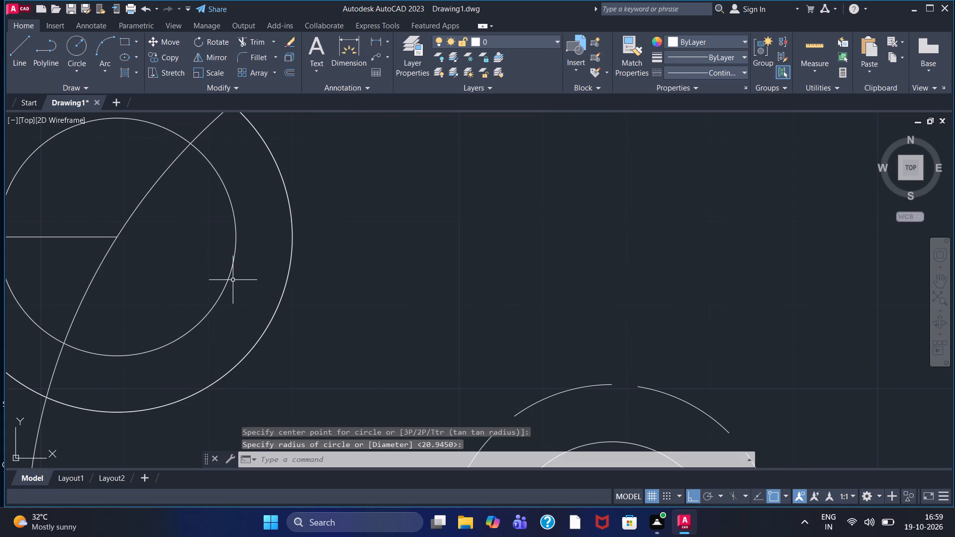
# Draw a circle of radius 92 centred on the right-hand concentric circles, around the larger part of the outline.
pyautogui.scroll(-2, 232, 280)
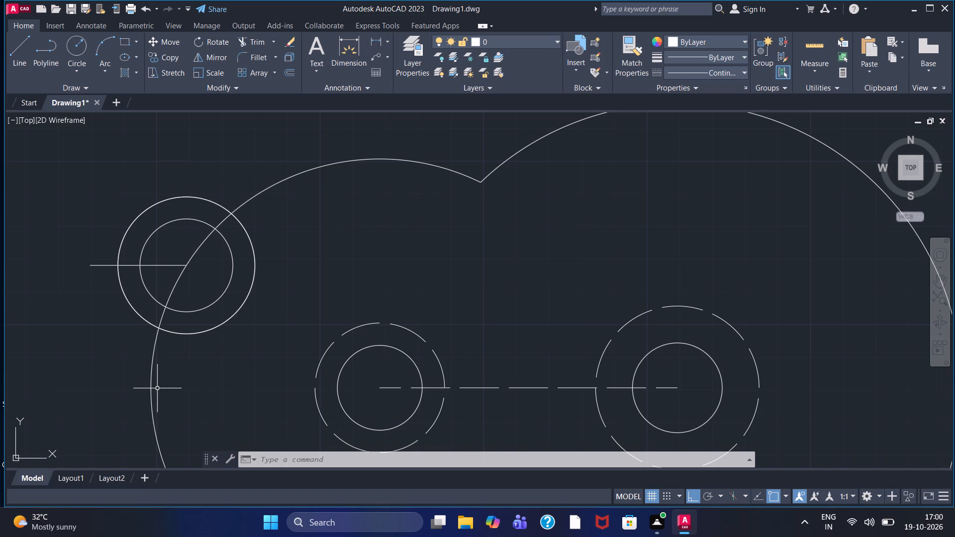
pyautogui.scroll(-1, 234, 398)
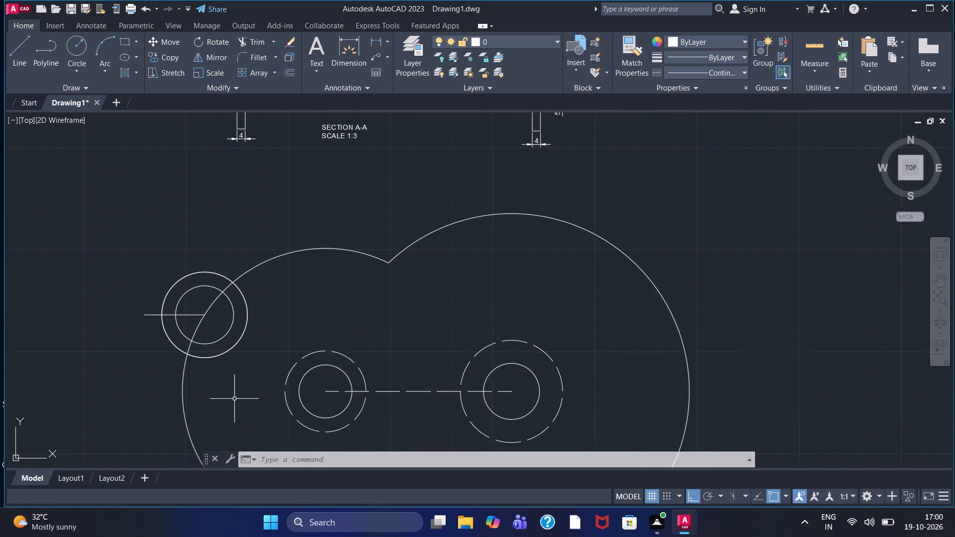
pyautogui.moveTo(235, 395); pyautogui.dragTo(242, 286, button='middle')
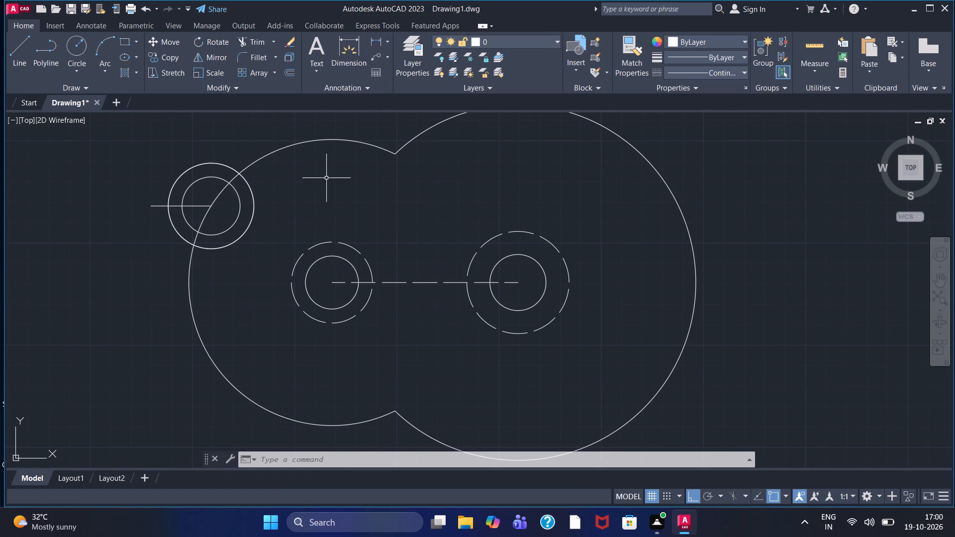
pyautogui.click(77, 41)
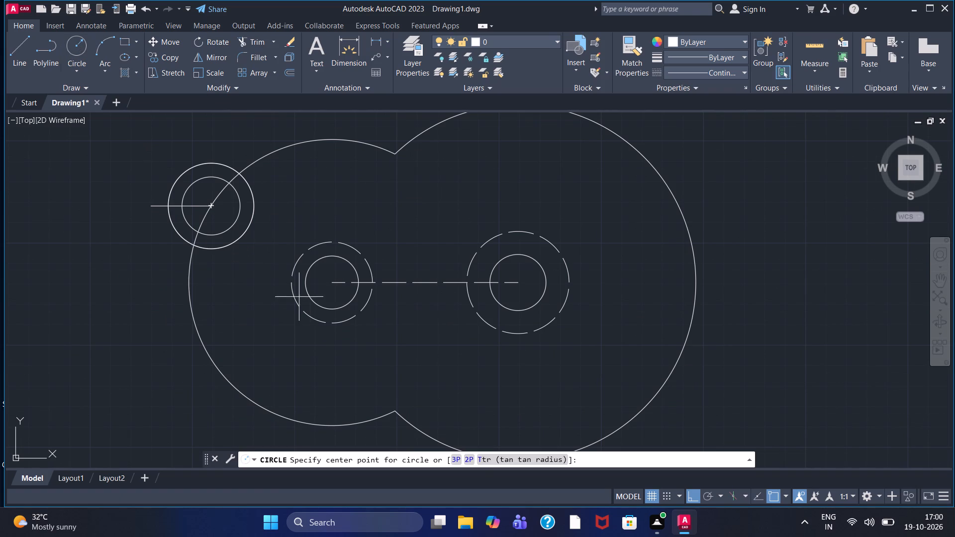
pyautogui.click(518, 284)
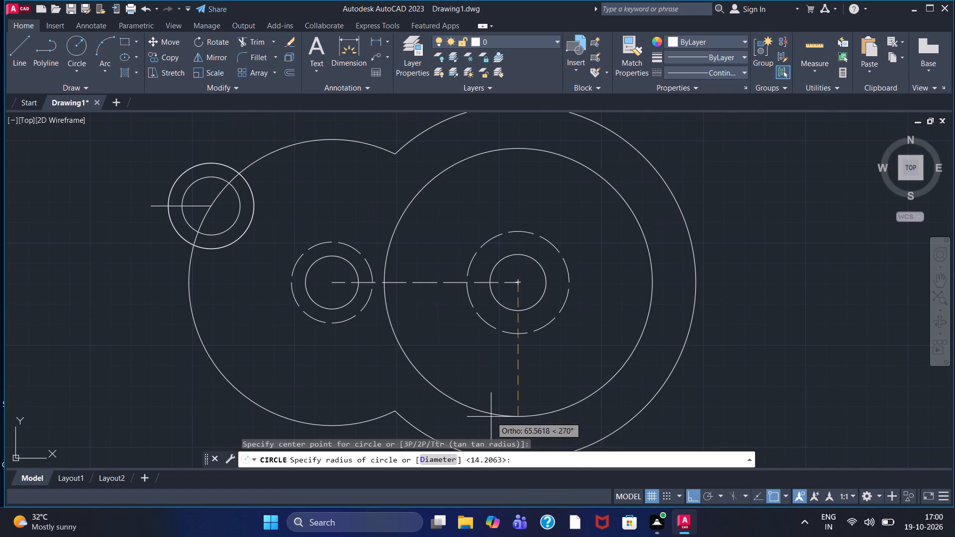
pyautogui.middleClick(491, 417)
pyautogui.scroll(-1, 491, 417)
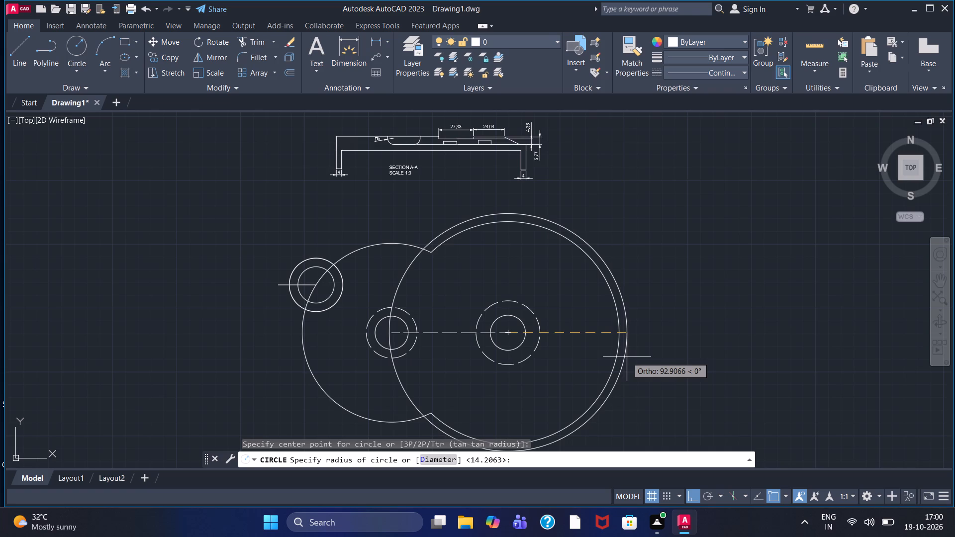
pyautogui.write('92')
pyautogui.press('Return')
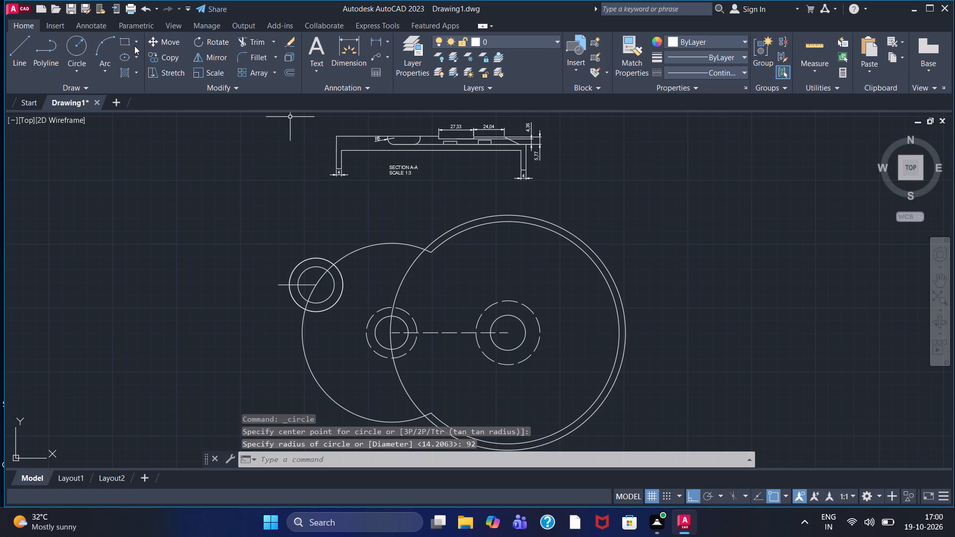
# Draw a circle of radius 74 centred on the left-hand concentric circles, around the smaller part of the outline.
pyautogui.click(82, 37)
pyautogui.click(393, 325)
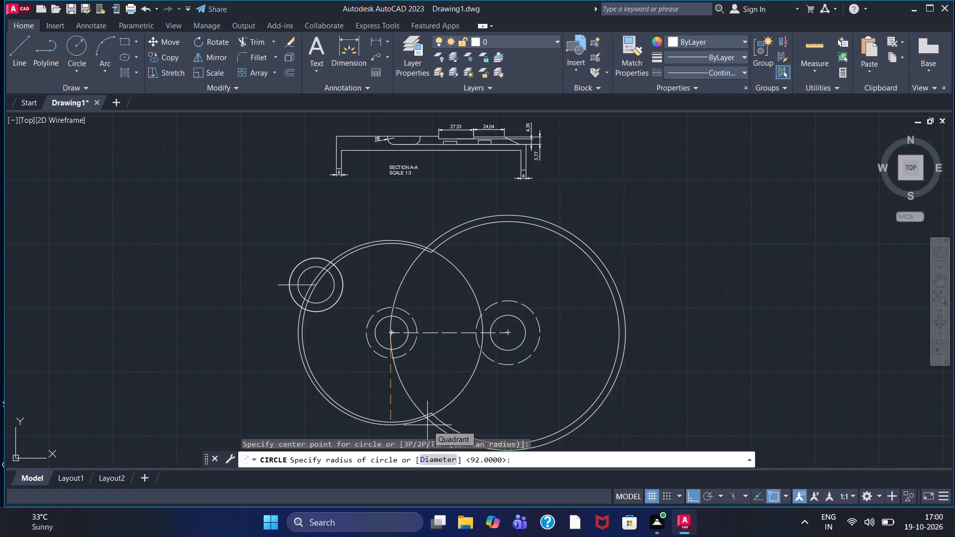
pyautogui.write('74')
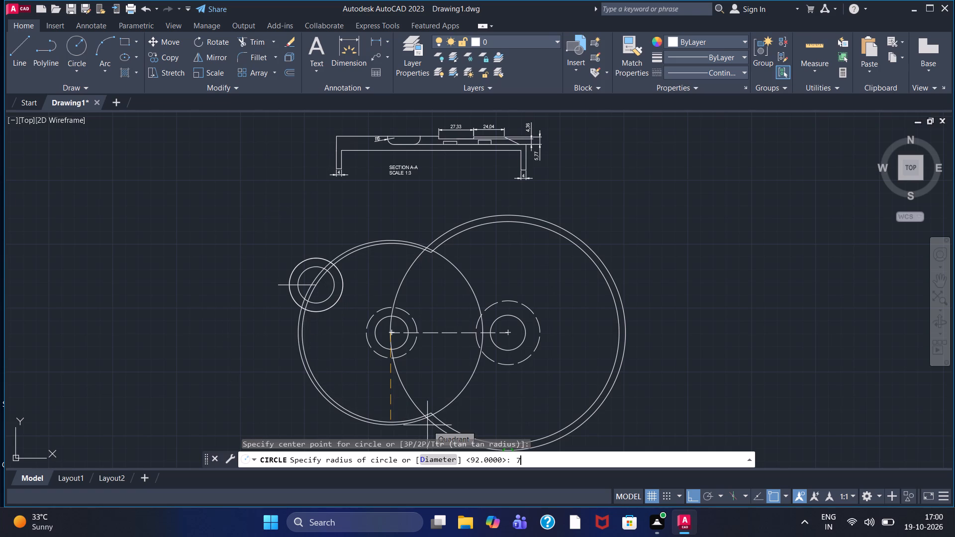
pyautogui.press('Return')
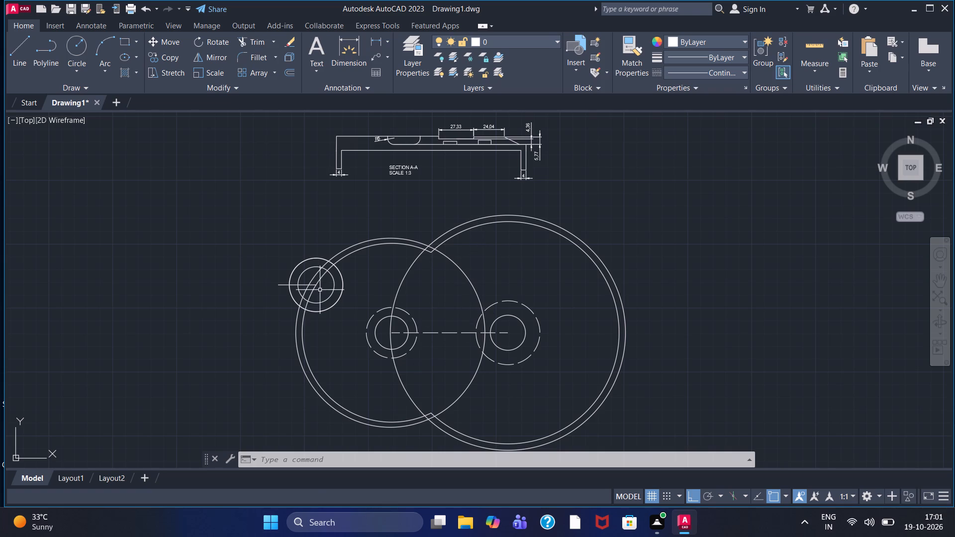
# Trim the radius 74 circle's upper and lower arcs inside the right large circle, including the short piece at the upper notch.
pyautogui.click(251, 42)
pyautogui.moveTo(452, 301); pyautogui.dragTo(475, 267)
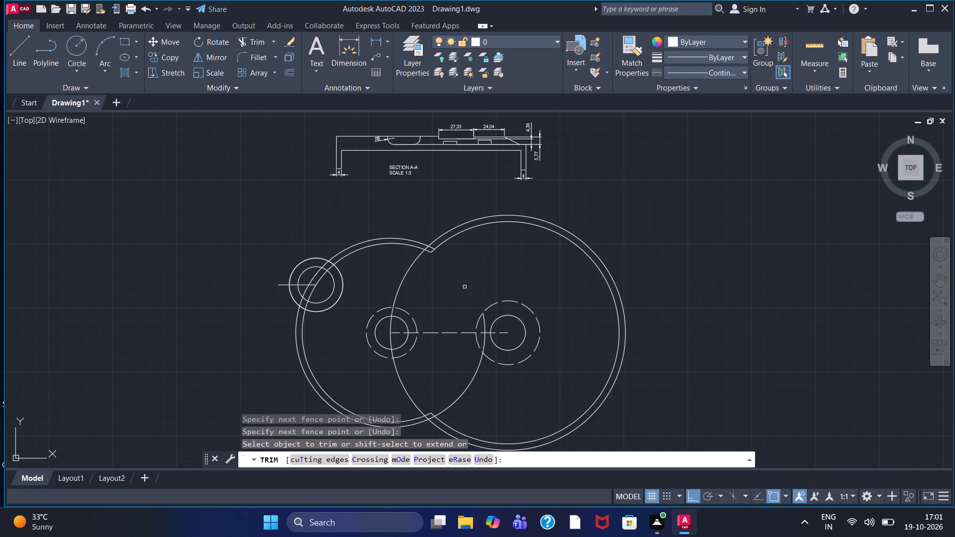
pyautogui.moveTo(467, 375); pyautogui.dragTo(480, 393)
pyautogui.scroll(3, 427, 251)
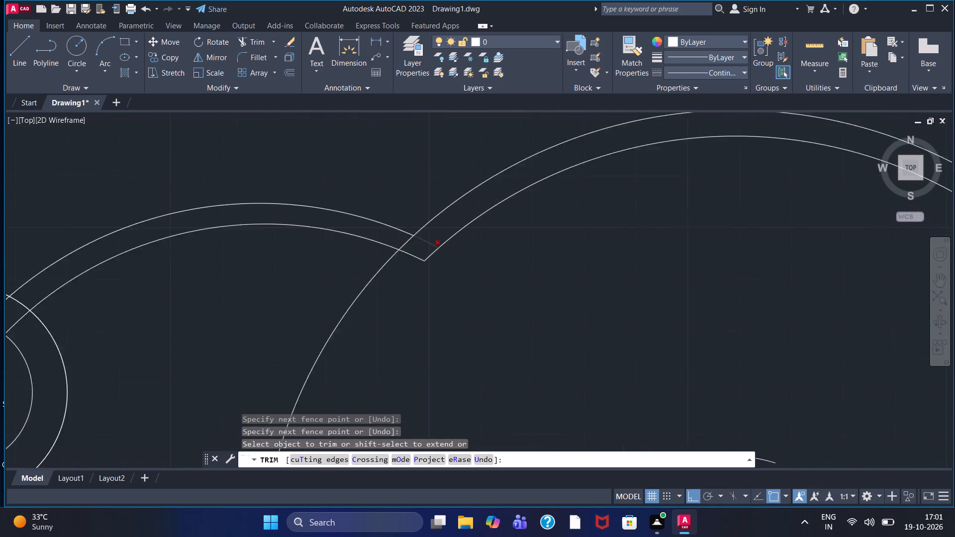
pyautogui.scroll(1, 433, 248)
pyautogui.moveTo(414, 239); pyautogui.dragTo(421, 227)
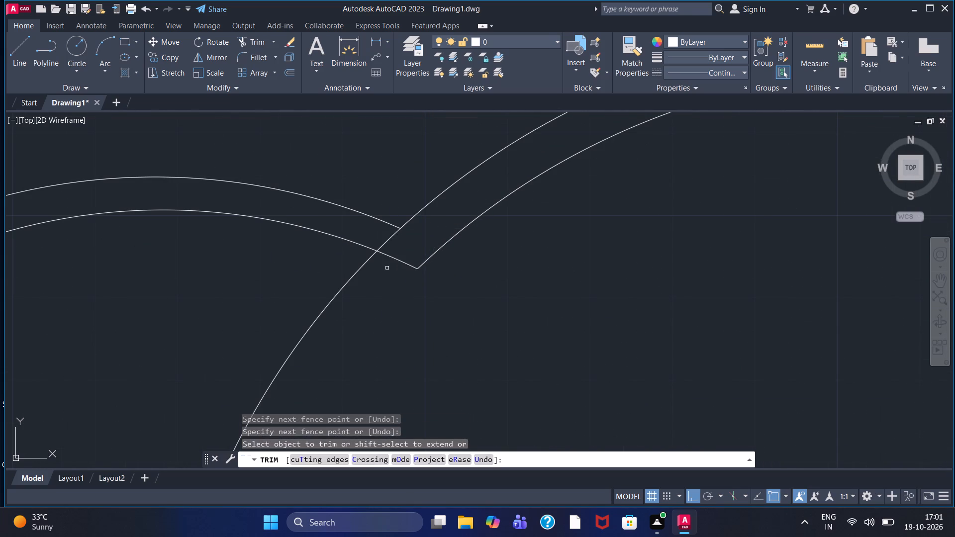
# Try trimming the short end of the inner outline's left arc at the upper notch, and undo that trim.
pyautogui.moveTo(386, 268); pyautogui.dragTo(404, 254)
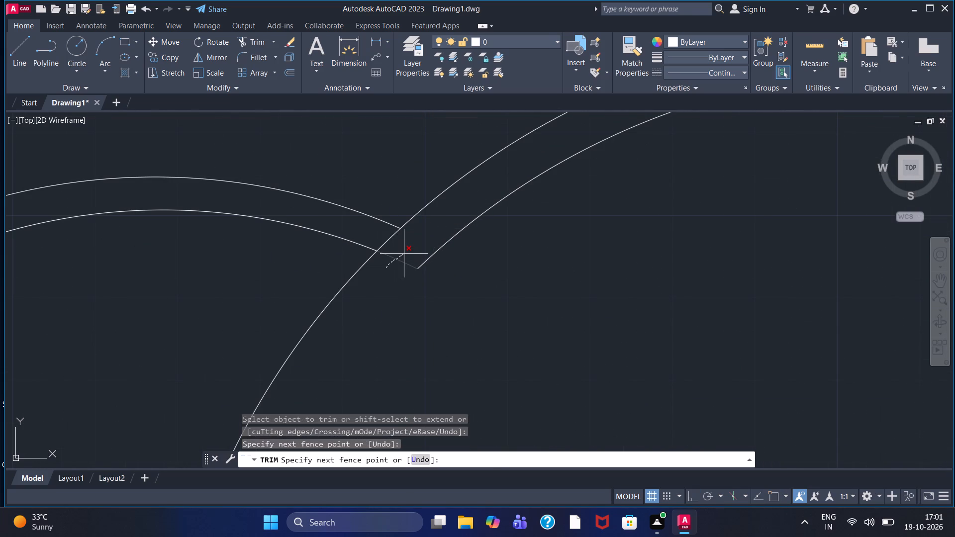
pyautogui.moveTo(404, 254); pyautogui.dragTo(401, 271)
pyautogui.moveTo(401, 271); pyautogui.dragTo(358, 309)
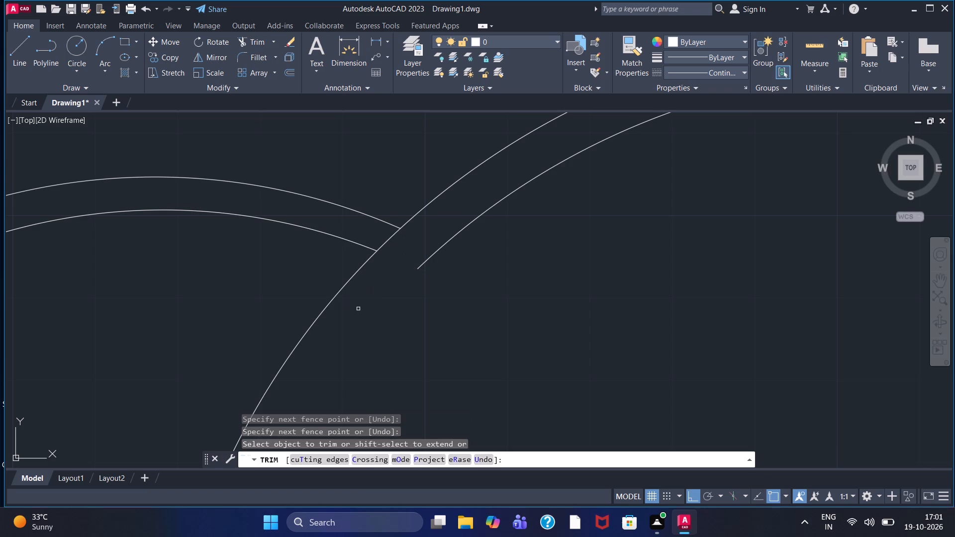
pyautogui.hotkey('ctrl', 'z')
# Trim the radius 92 circle's arc inside the smaller part of the outline, from the upper notch down, outside the left dashed circle.
pyautogui.moveTo(377, 242); pyautogui.dragTo(385, 242)
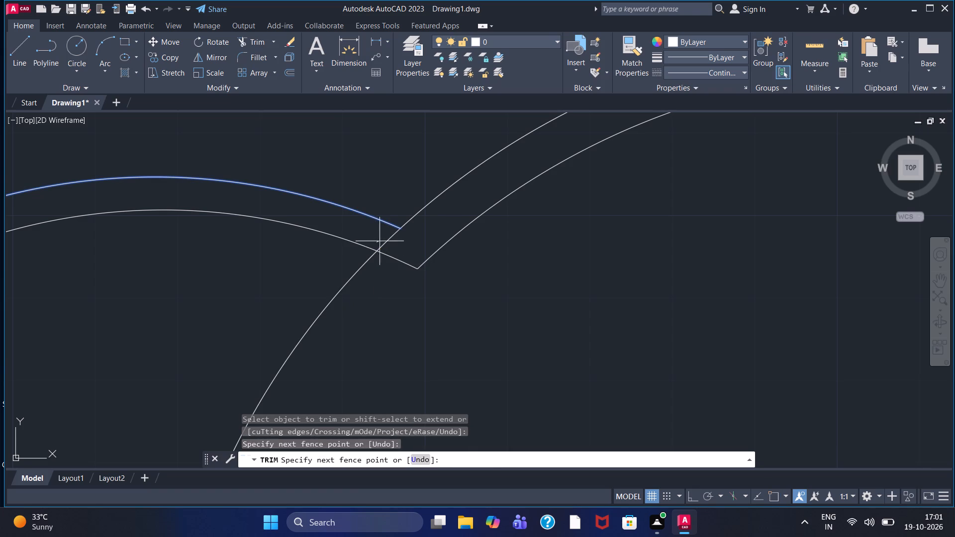
pyautogui.moveTo(385, 242); pyautogui.dragTo(399, 247)
pyautogui.scroll(-2, 420, 245)
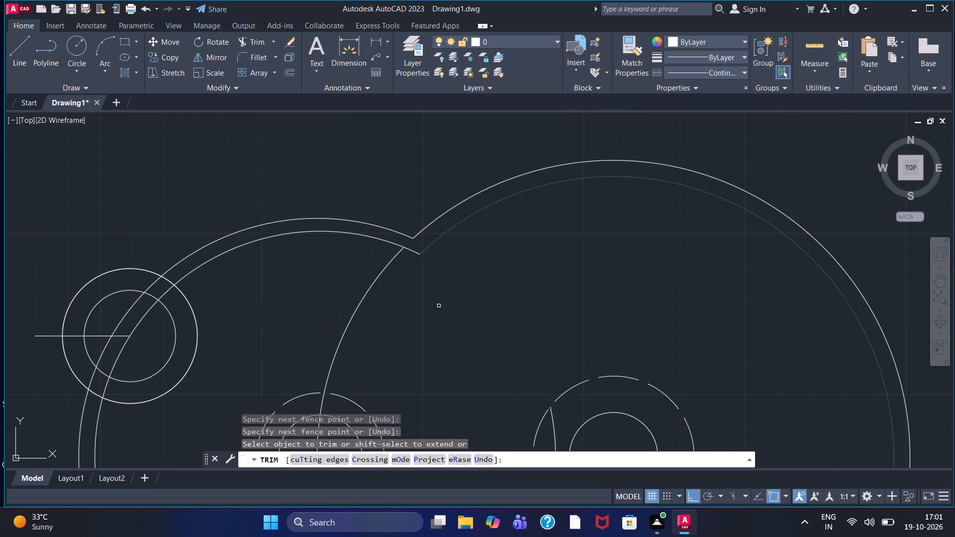
pyautogui.scroll(-1, 439, 306)
pyautogui.moveTo(439, 333); pyautogui.dragTo(434, 247, button='middle')
pyautogui.scroll(-1, 435, 257)
pyautogui.moveTo(438, 277); pyautogui.dragTo(436, 239, button='middle')
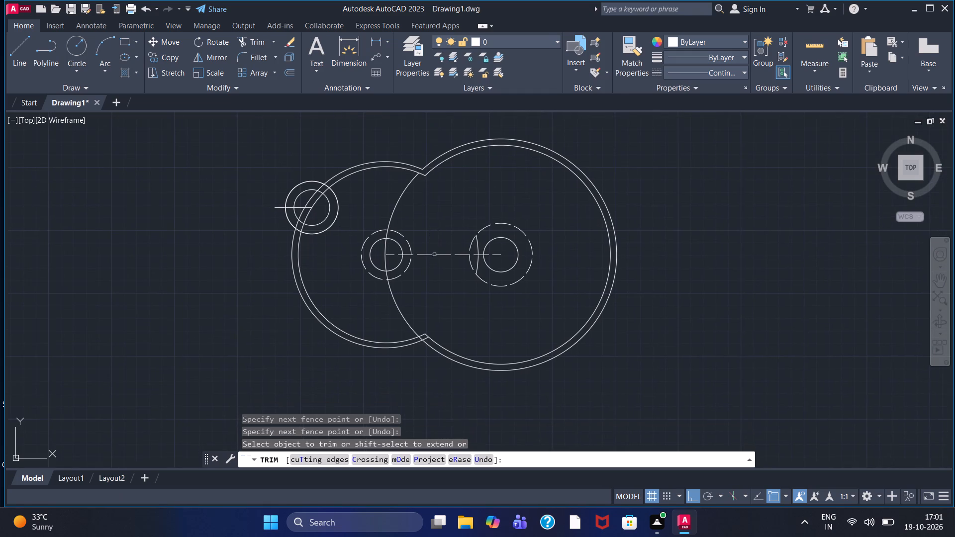
pyautogui.scroll(1, 430, 314)
pyautogui.moveTo(371, 345); pyautogui.dragTo(404, 312)
pyautogui.moveTo(386, 295); pyautogui.dragTo(375, 382, button='middle')
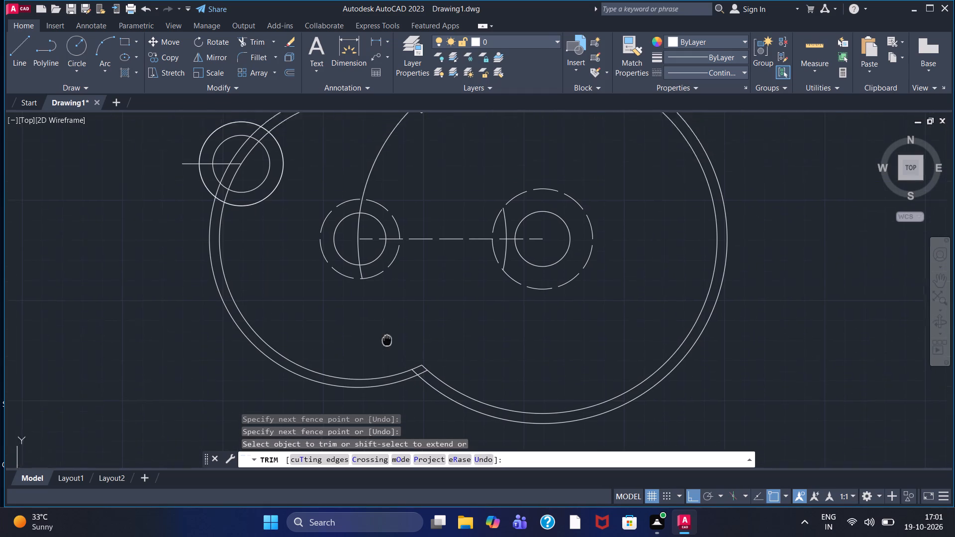
pyautogui.moveTo(375, 382); pyautogui.dragTo(373, 382, button='middle')
pyautogui.moveTo(345, 212); pyautogui.dragTo(374, 232)
# Trim the remaining pieces of that arc crossing the left-hand dashed and solid concentric circles.
pyautogui.scroll(2, 346, 294)
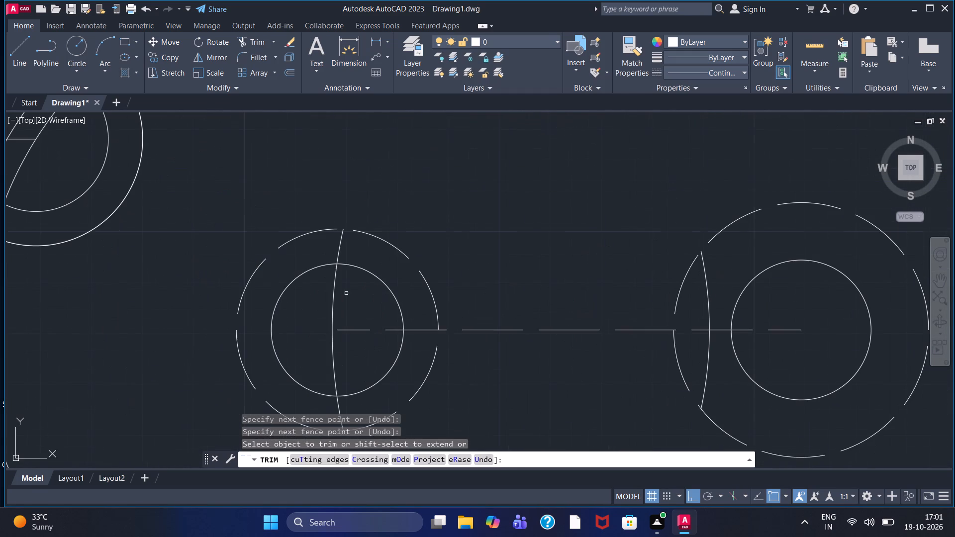
pyautogui.moveTo(321, 300); pyautogui.dragTo(348, 297)
pyautogui.moveTo(332, 256); pyautogui.dragTo(332, 255)
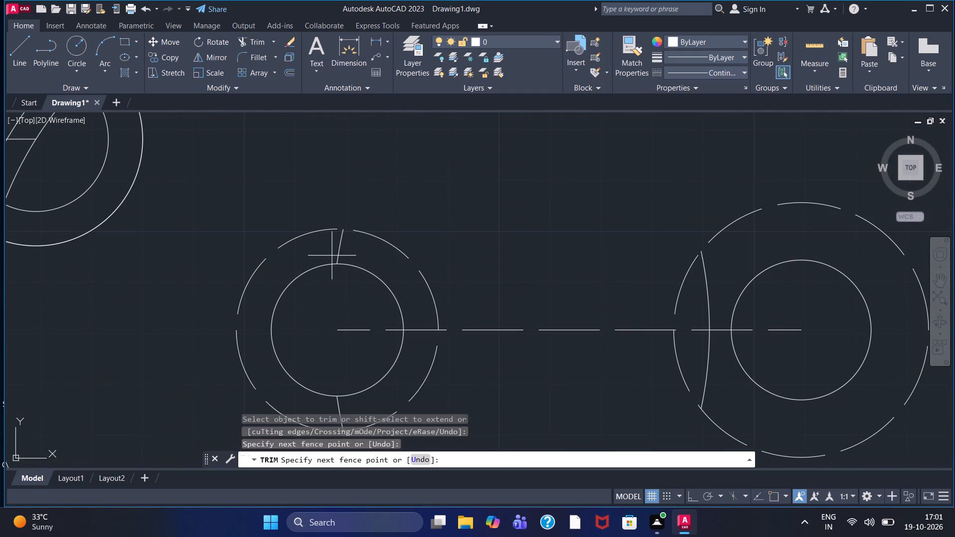
pyautogui.moveTo(332, 255); pyautogui.dragTo(351, 255)
pyautogui.moveTo(362, 368); pyautogui.dragTo(342, 324, button='middle')
pyautogui.scroll(-1, 342, 324)
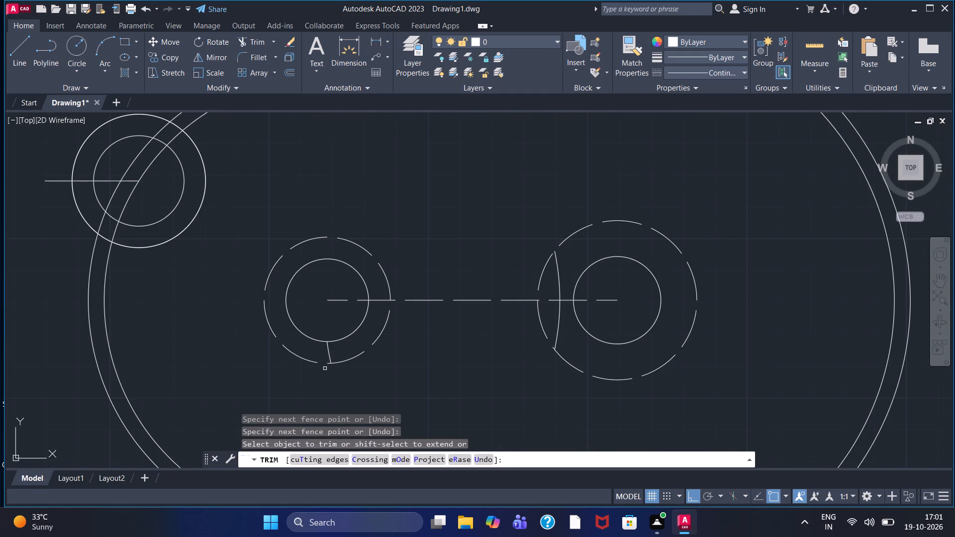
pyautogui.moveTo(323, 355); pyautogui.dragTo(345, 350)
# Trim away the leftover arc inside the right-hand dashed circle, on both sides of the centre line.
pyautogui.moveTo(556, 320); pyautogui.dragTo(564, 326)
pyautogui.moveTo(554, 287); pyautogui.dragTo(566, 269)
# Trim the short crossing arc ends between the inner and outer outlines at the lower notch.
pyautogui.scroll(-1, 565, 272)
pyautogui.scroll(-1, 449, 329)
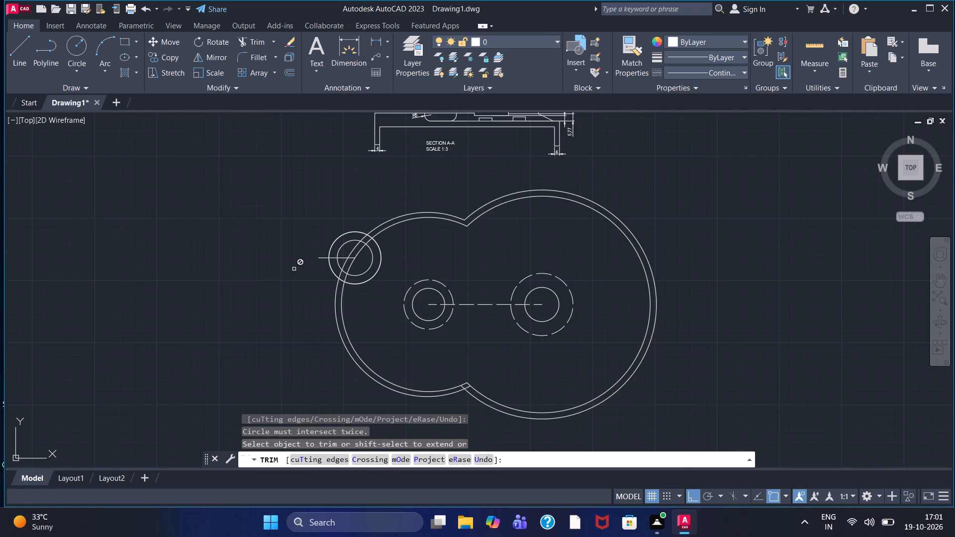
pyautogui.scroll(2, 315, 257)
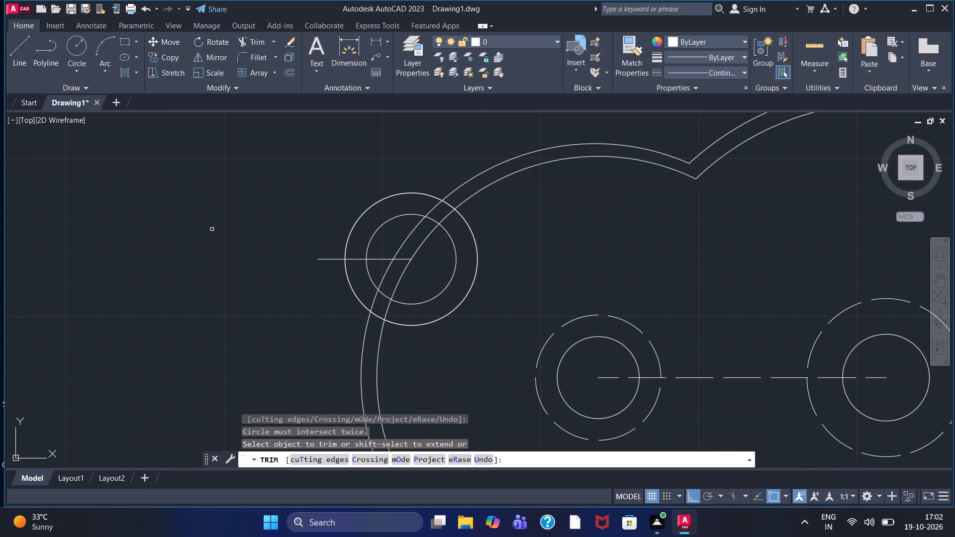
pyautogui.scroll(-1, 304, 263)
pyautogui.moveTo(306, 273); pyautogui.dragTo(271, 213, button='middle')
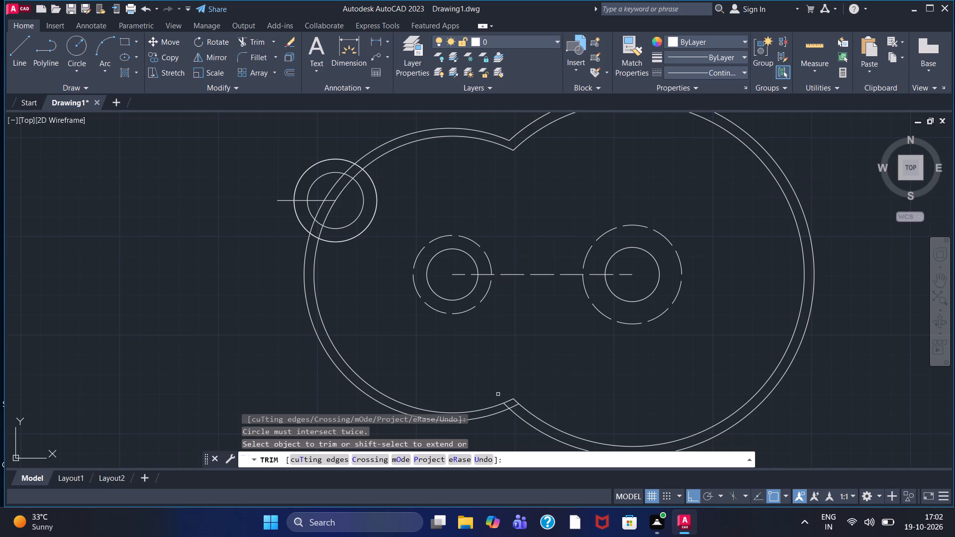
pyautogui.scroll(2, 507, 405)
pyautogui.moveTo(525, 419); pyautogui.dragTo(524, 419)
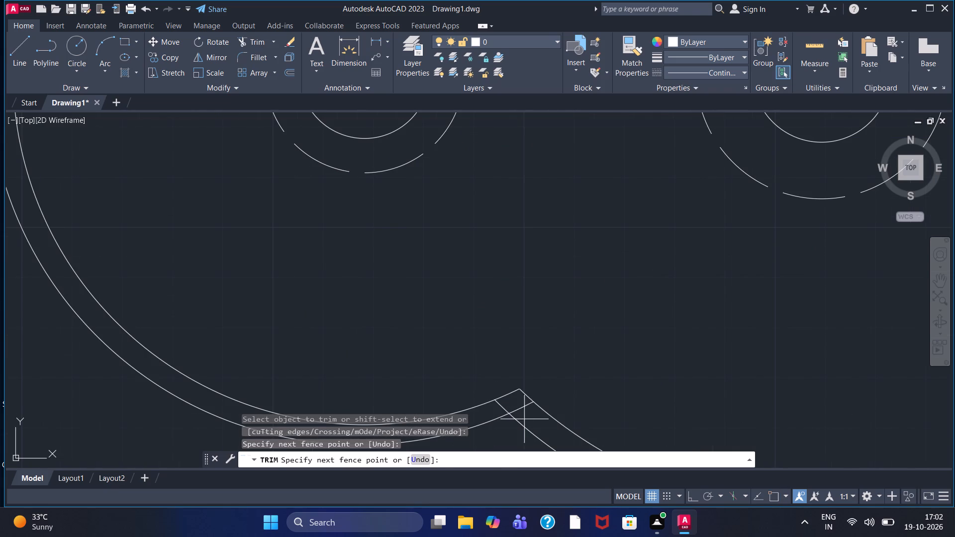
pyautogui.moveTo(524, 419); pyautogui.dragTo(522, 405)
pyautogui.moveTo(493, 412); pyautogui.dragTo(507, 406)
# Trim away every segment of the horizontal line running from outside the side boss to its centre.
pyautogui.scroll(-1, 507, 406)
pyautogui.moveTo(403, 330); pyautogui.dragTo(424, 444, button='middle')
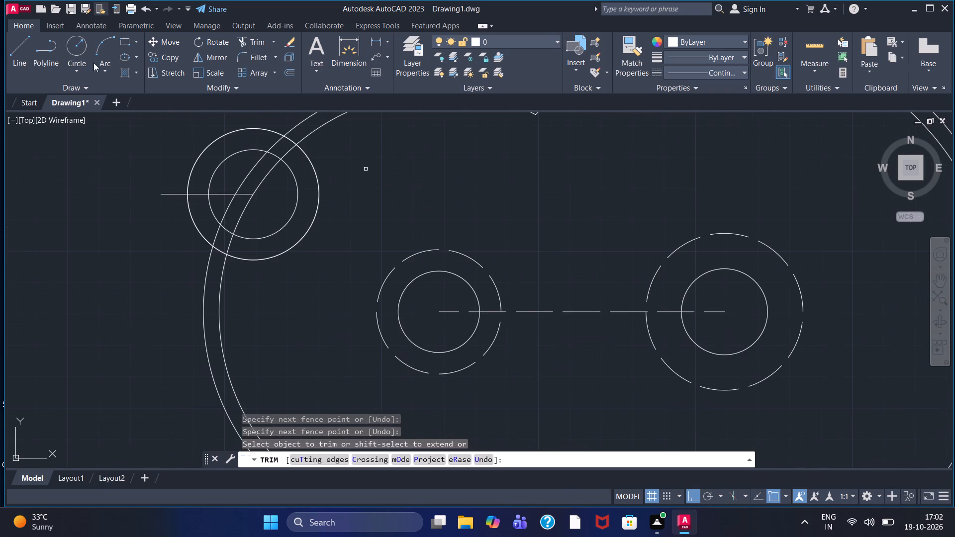
pyautogui.scroll(-1, 182, 225)
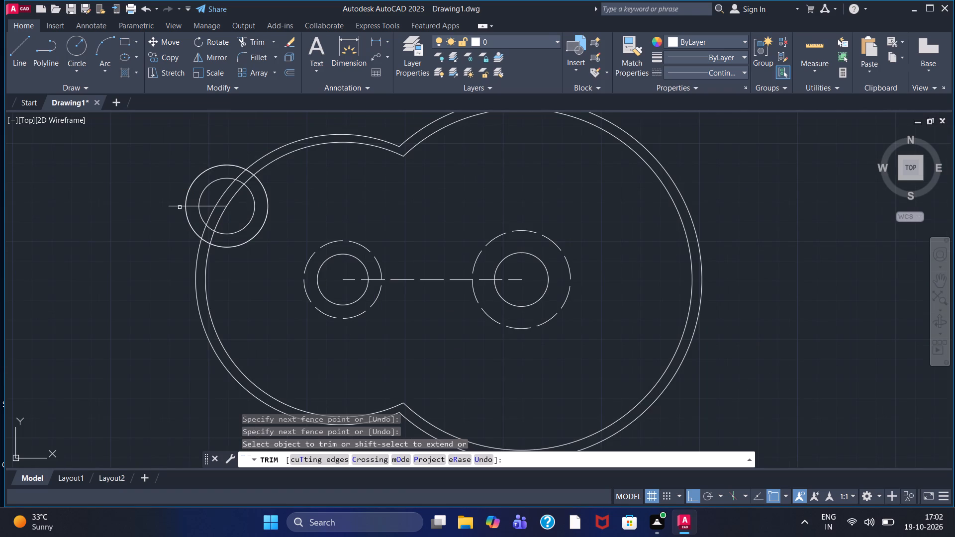
pyautogui.scroll(2, 179, 207)
pyautogui.moveTo(177, 211); pyautogui.dragTo(177, 186)
pyautogui.moveTo(213, 211); pyautogui.dragTo(213, 186)
pyautogui.moveTo(249, 212); pyautogui.dragTo(257, 181)
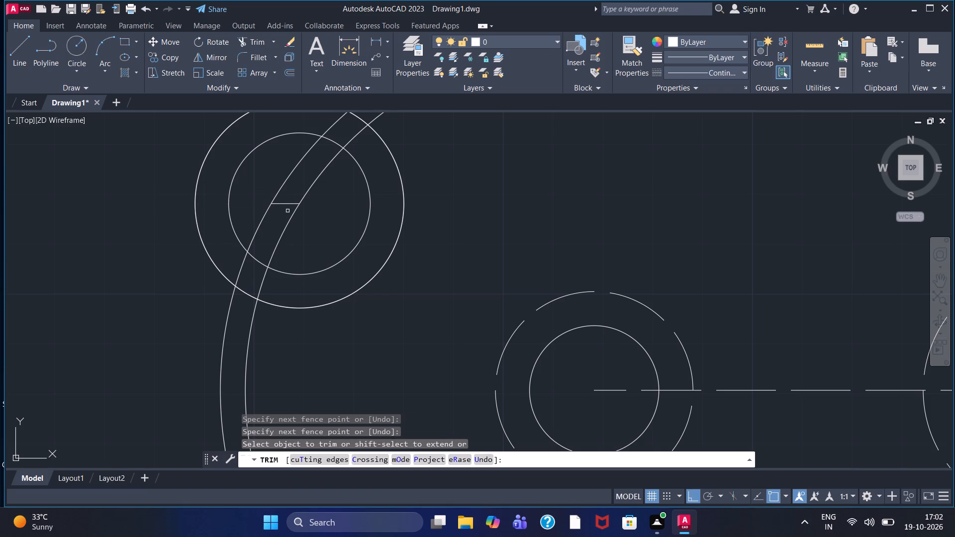
pyautogui.moveTo(284, 211); pyautogui.dragTo(289, 189)
# Add radius dimensions to the outer and inner arcs of the outline's larger part, placed outside its upper-right edge.
pyautogui.scroll(-1, 288, 192)
pyautogui.scroll(-1, 457, 171)
pyautogui.moveTo(439, 173); pyautogui.dragTo(249, 213, button='middle')
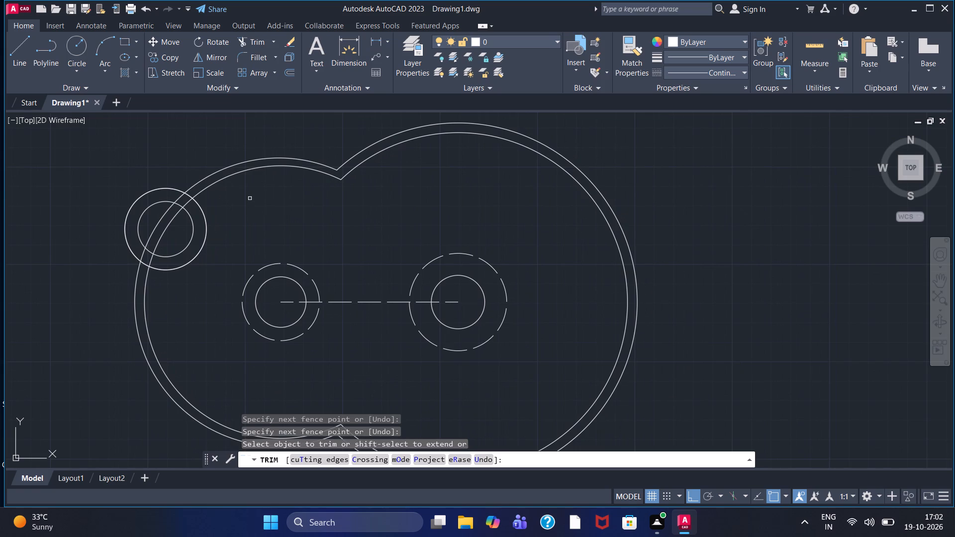
pyautogui.moveTo(316, 213); pyautogui.dragTo(236, 221, button='middle')
pyautogui.scroll(-1, 231, 208)
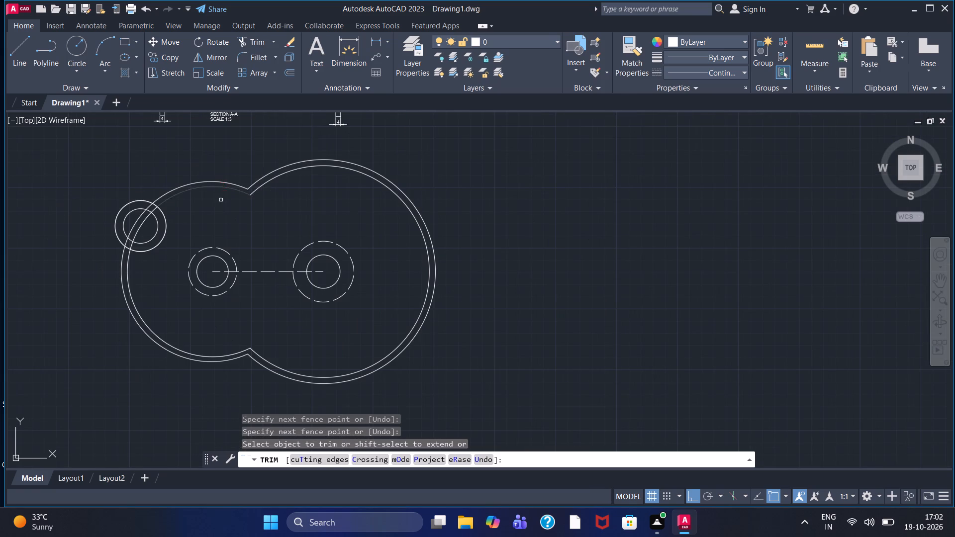
pyautogui.scroll(-1, 229, 204)
pyautogui.scroll(1, 228, 202)
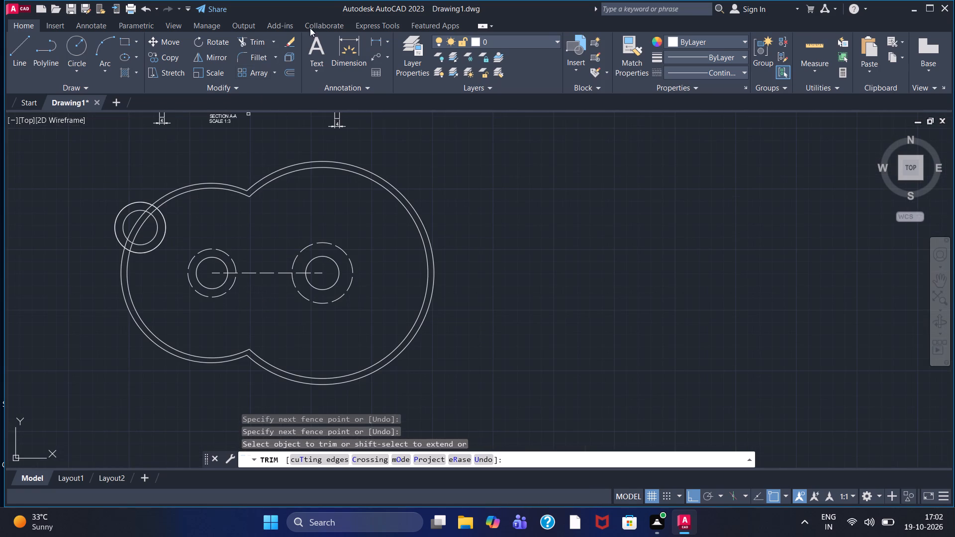
pyautogui.click(387, 36)
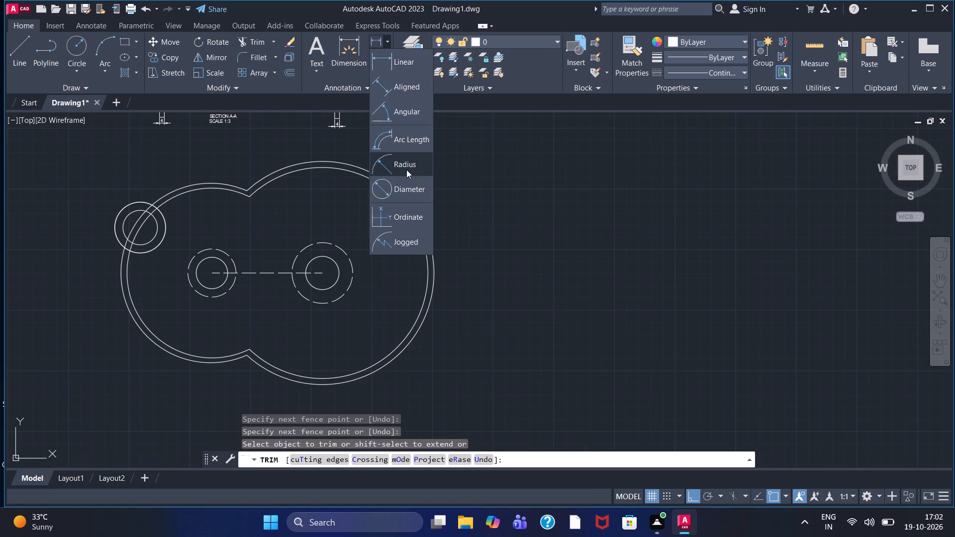
pyautogui.click(406, 170)
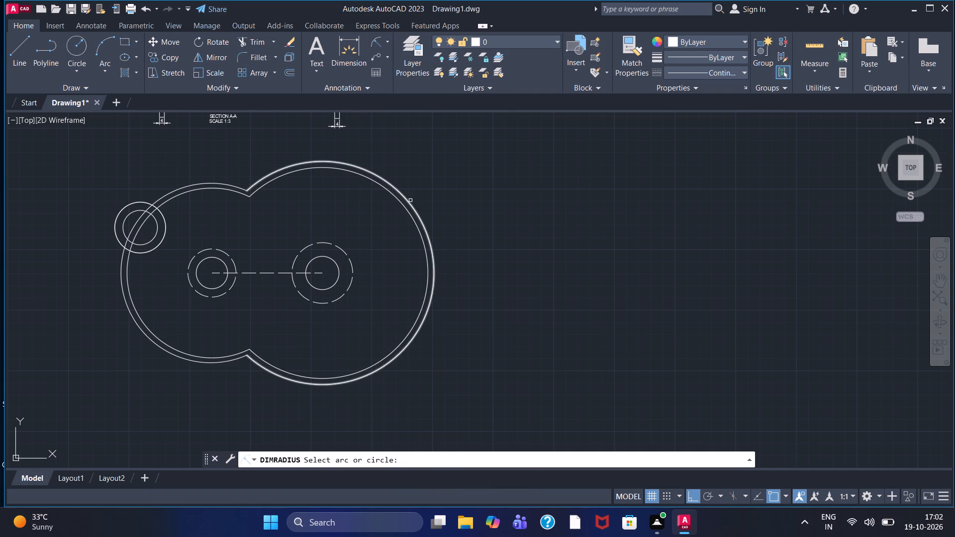
pyautogui.click(410, 200)
pyautogui.click(428, 160)
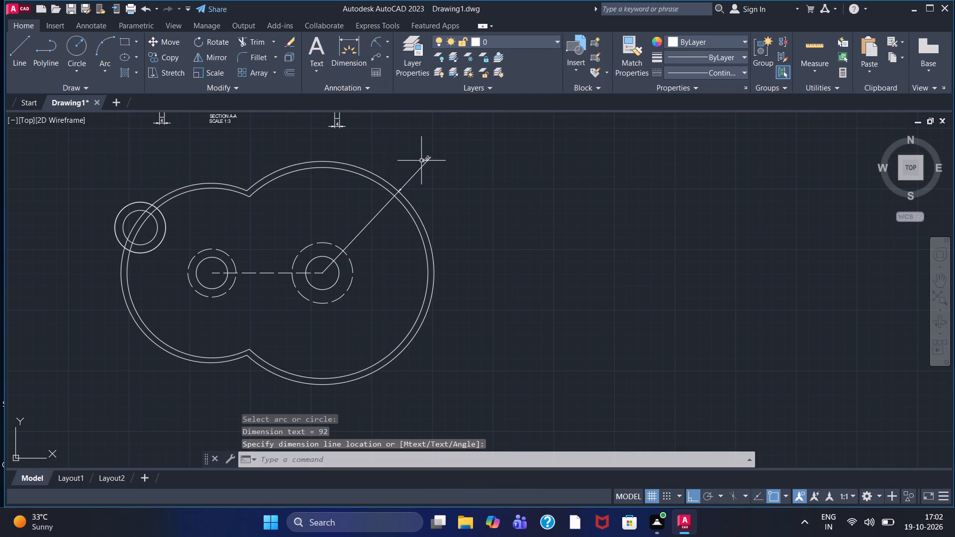
pyautogui.click(381, 42)
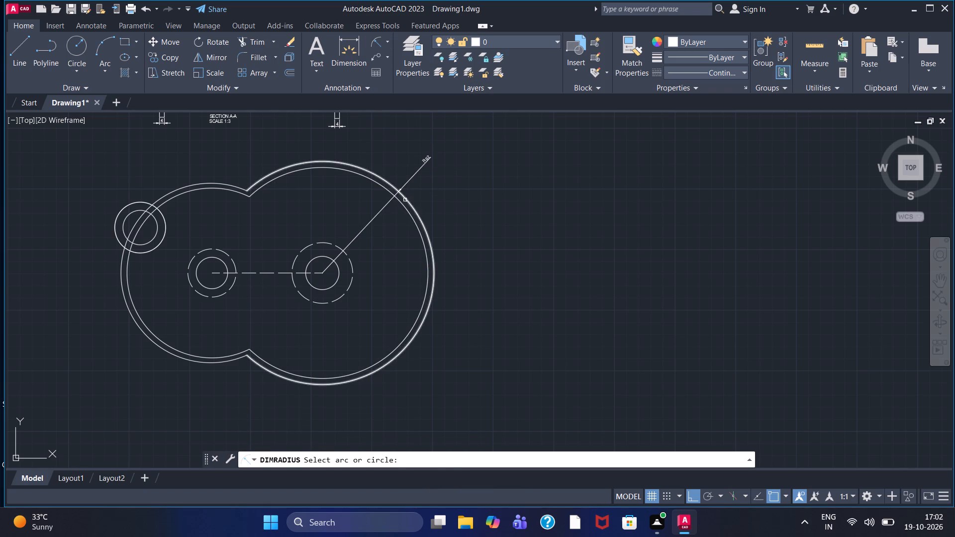
pyautogui.click(405, 205)
pyautogui.click(442, 186)
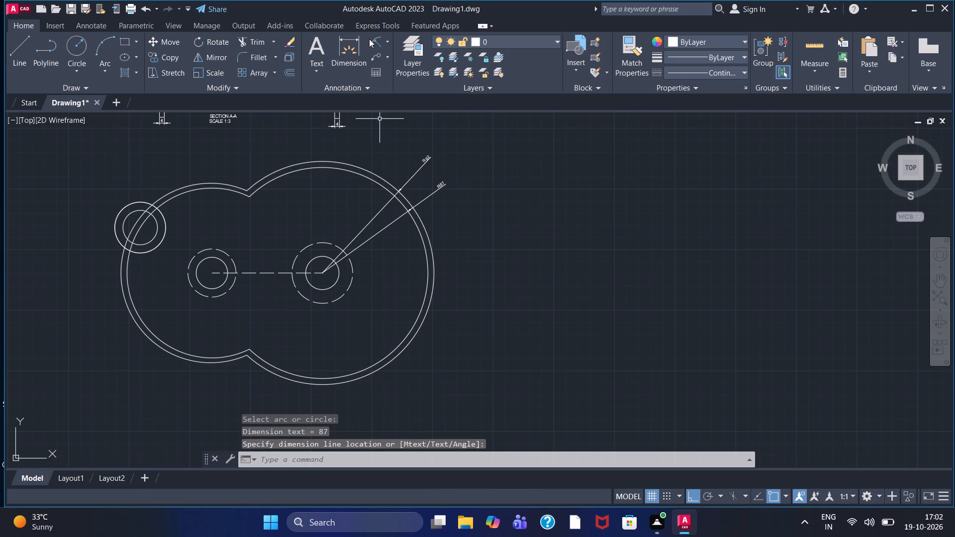
# Add radius dimensions to the right-hand dashed circle and the solid circle inside it, placed beyond the outline's right edge.
pyautogui.click(369, 39)
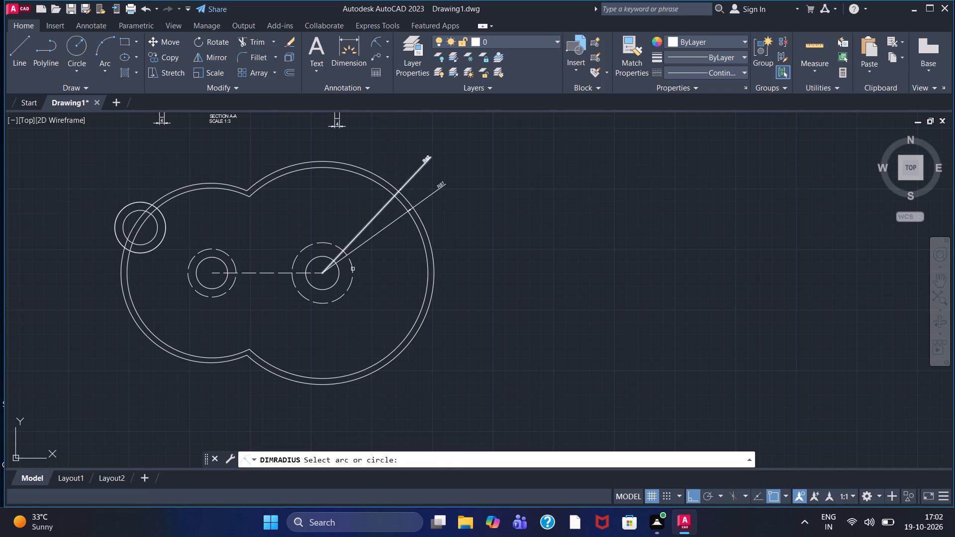
pyautogui.click(353, 269)
pyautogui.click(453, 227)
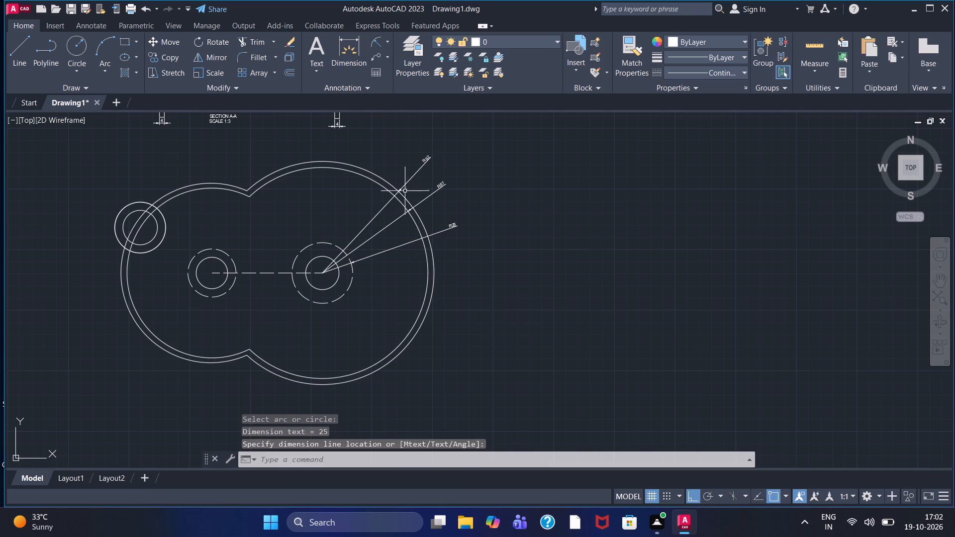
pyautogui.click(378, 36)
pyautogui.scroll(2, 333, 285)
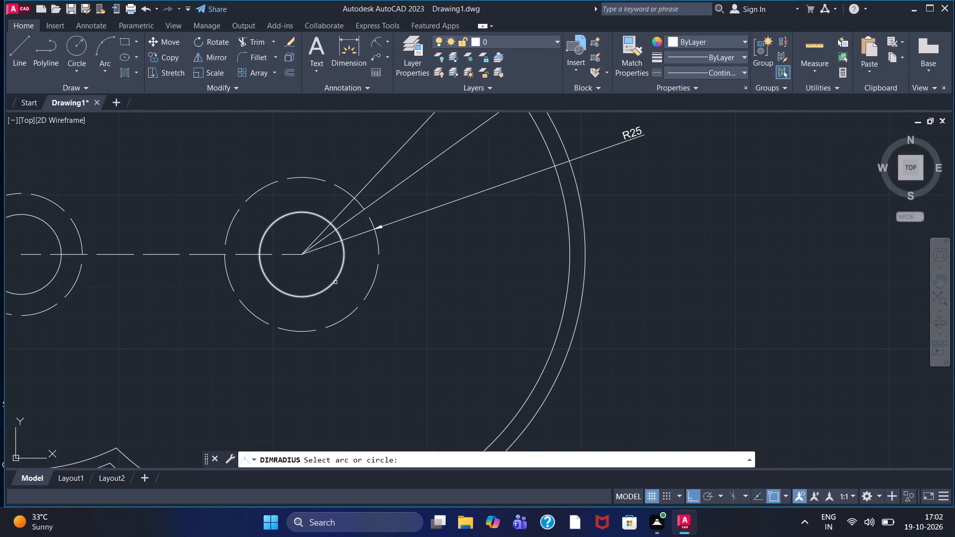
pyautogui.click(336, 278)
pyautogui.click(625, 198)
# Add radius dimensions to the outer and inner arcs of the outline's smaller part, placed above its upper-left edge.
pyautogui.scroll(-2, 603, 208)
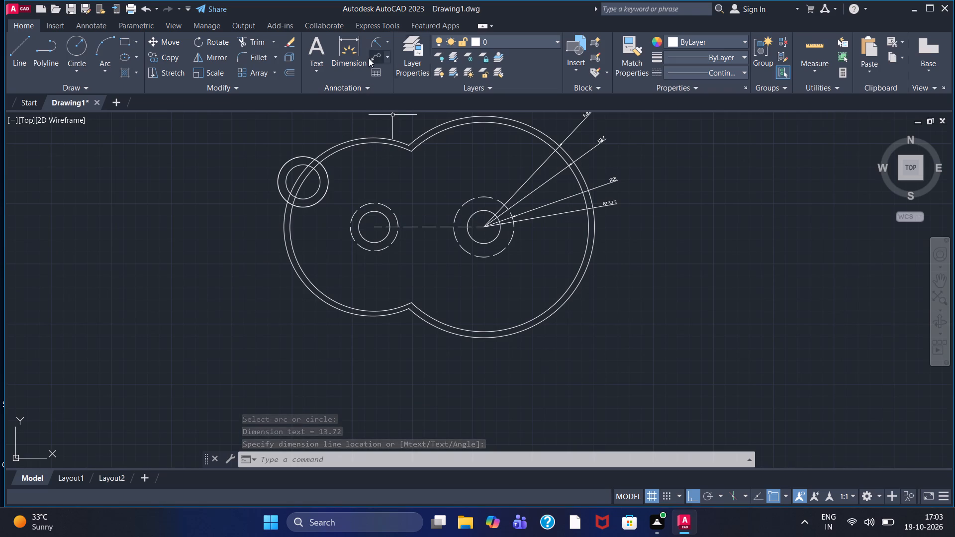
pyautogui.click(376, 45)
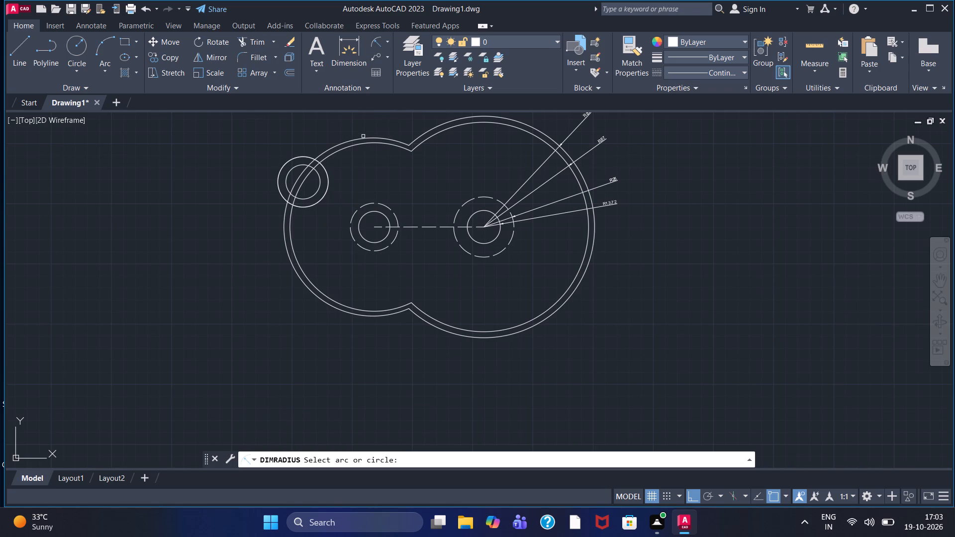
pyautogui.click(363, 136)
pyautogui.click(347, 140)
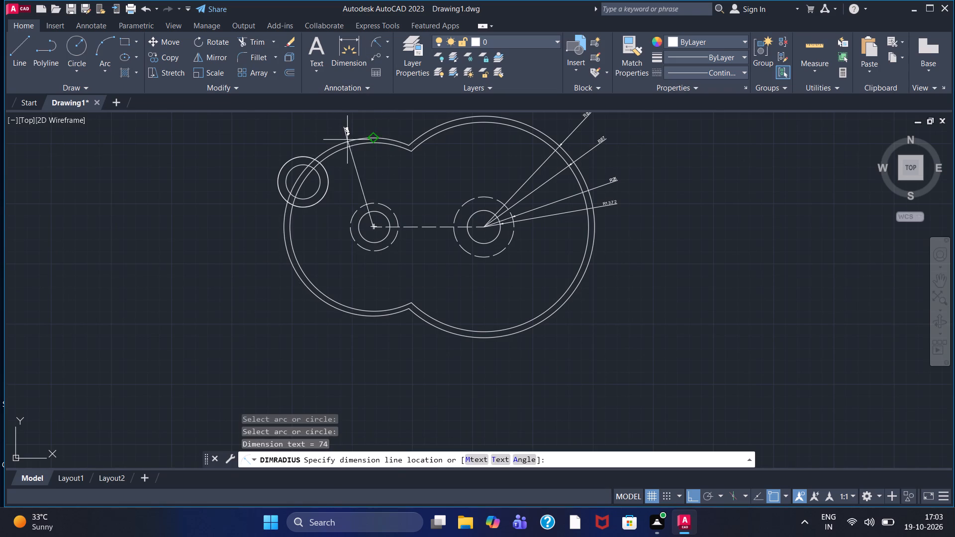
pyautogui.click(314, 124)
pyautogui.click(380, 44)
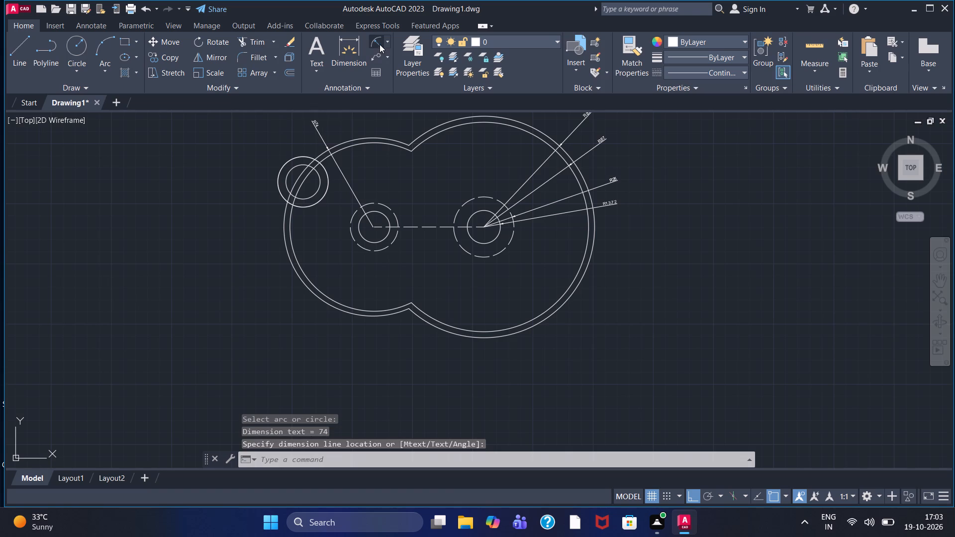
pyautogui.click(351, 147)
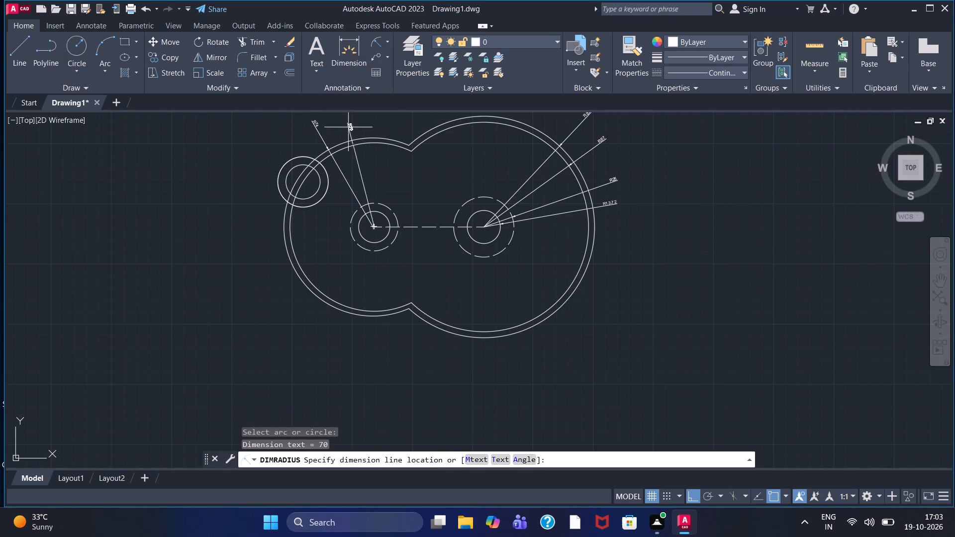
pyautogui.click(346, 123)
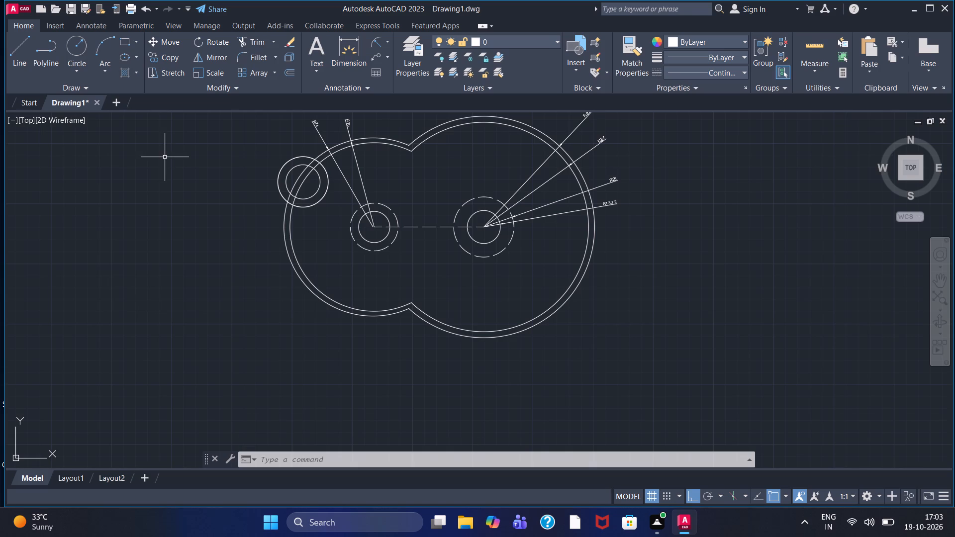
# Trim the outline's double arcs inside the side boss and the boss's outer circle where it runs inside the inner outline.
pyautogui.click(257, 39)
pyautogui.moveTo(311, 188); pyautogui.dragTo(308, 183)
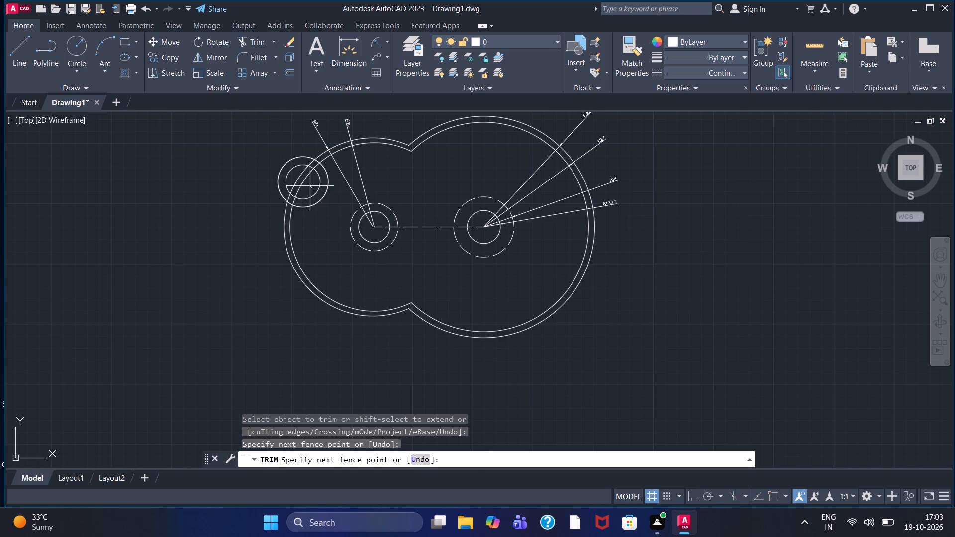
pyautogui.moveTo(308, 183); pyautogui.dragTo(298, 177)
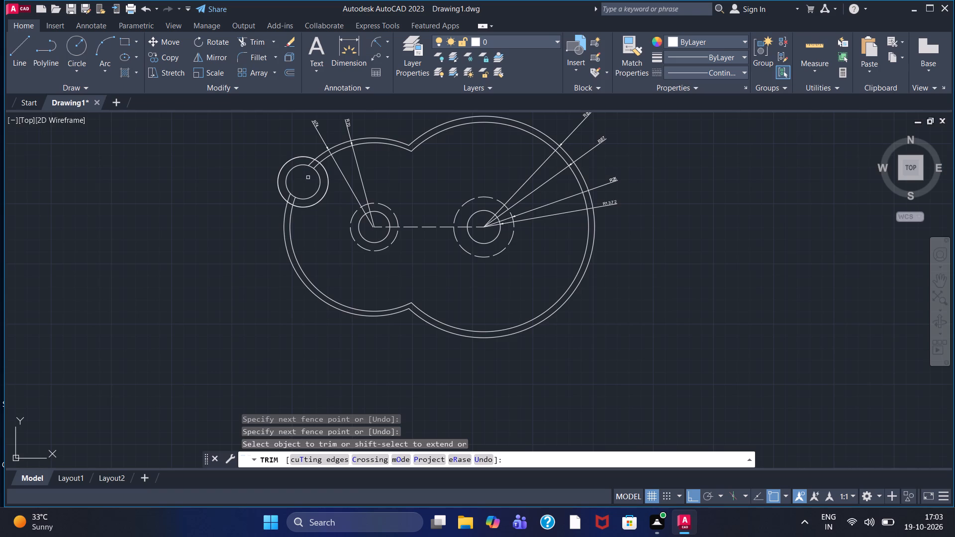
pyautogui.scroll(3, 314, 167)
pyautogui.moveTo(322, 170); pyautogui.dragTo(293, 150)
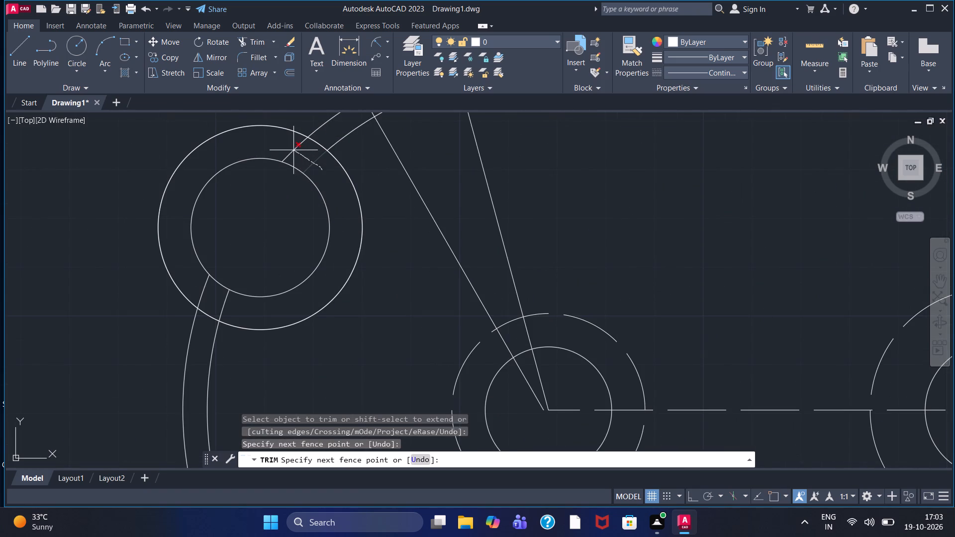
pyautogui.moveTo(293, 150); pyautogui.dragTo(292, 150)
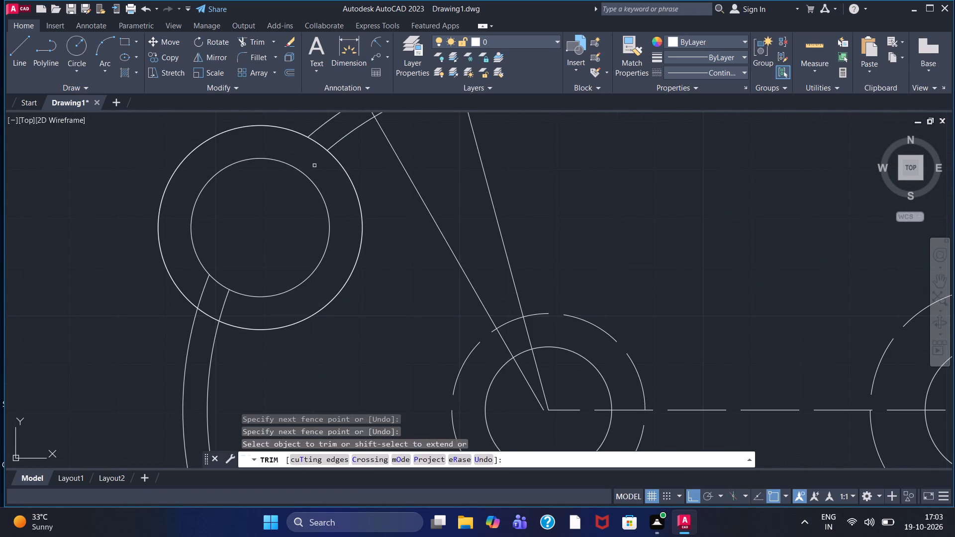
pyautogui.moveTo(342, 173); pyautogui.dragTo(362, 188)
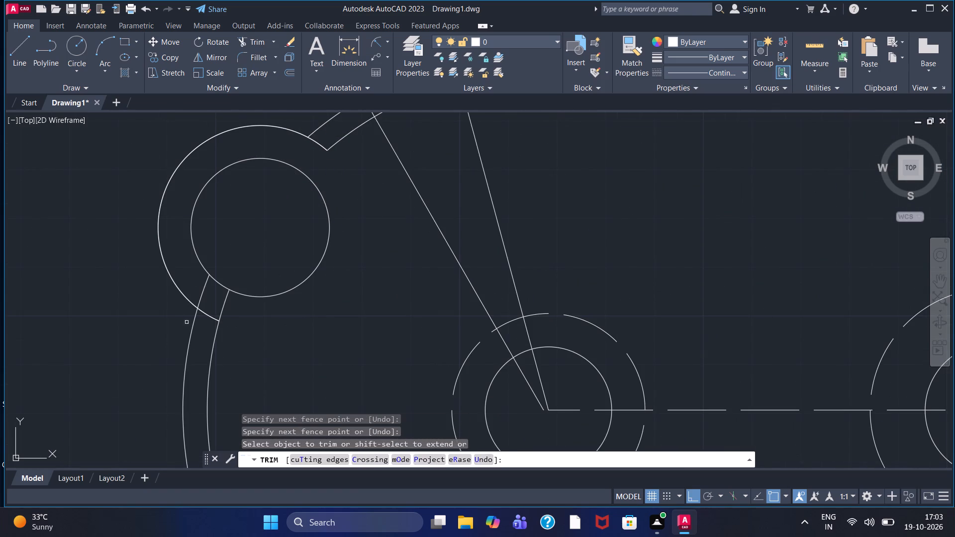
pyautogui.moveTo(195, 280); pyautogui.dragTo(207, 287)
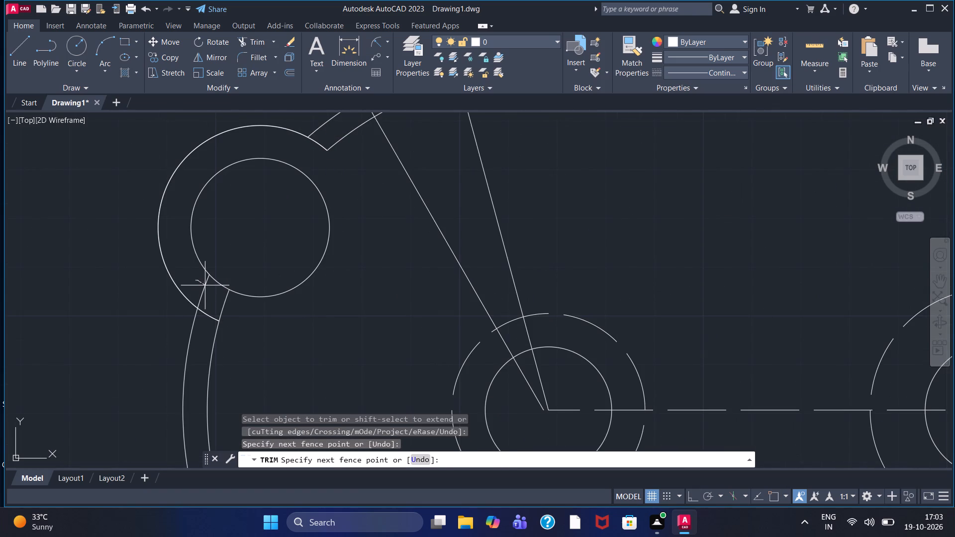
pyautogui.moveTo(207, 287); pyautogui.dragTo(225, 303)
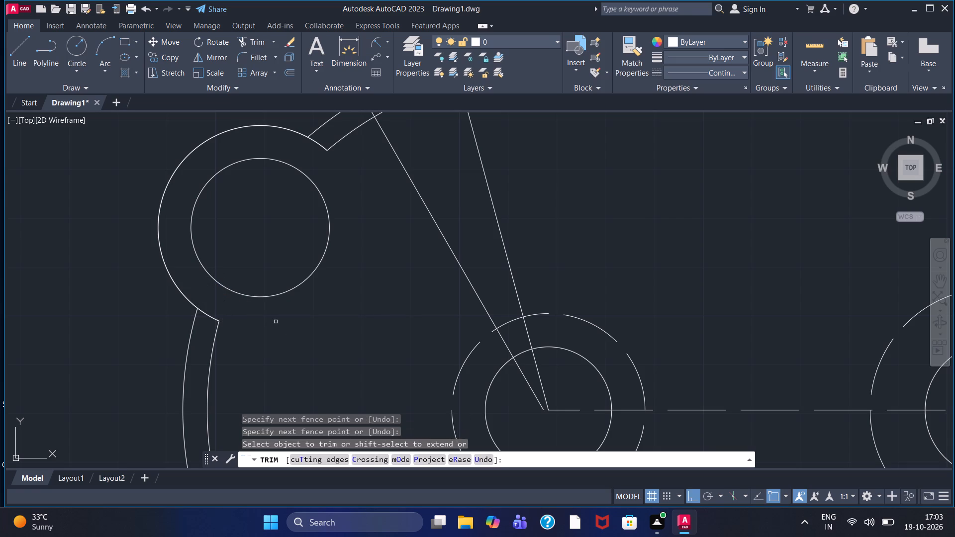
# Add radius dimensions to the side boss's outer arc and inner circle, placed outside the outline beyond the boss.
pyautogui.scroll(2, 271, 320)
pyautogui.scroll(-3, 271, 320)
pyautogui.moveTo(284, 313); pyautogui.dragTo(264, 305, button='middle')
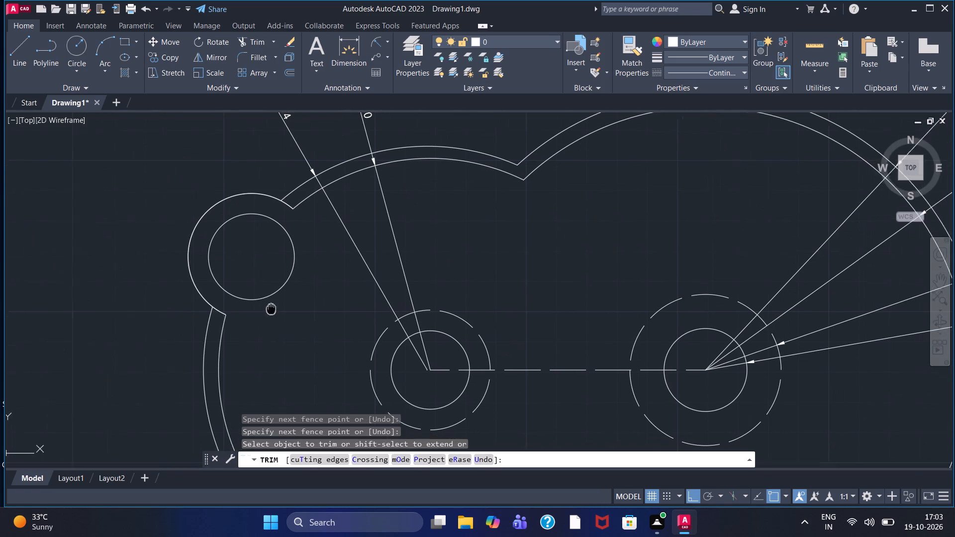
pyautogui.moveTo(264, 305); pyautogui.dragTo(245, 300, button='middle')
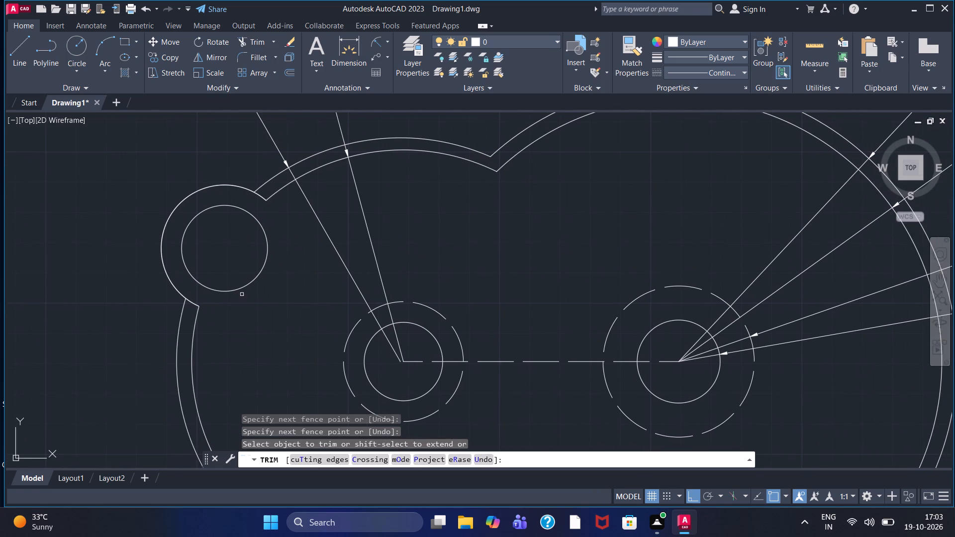
pyautogui.scroll(-1, 244, 293)
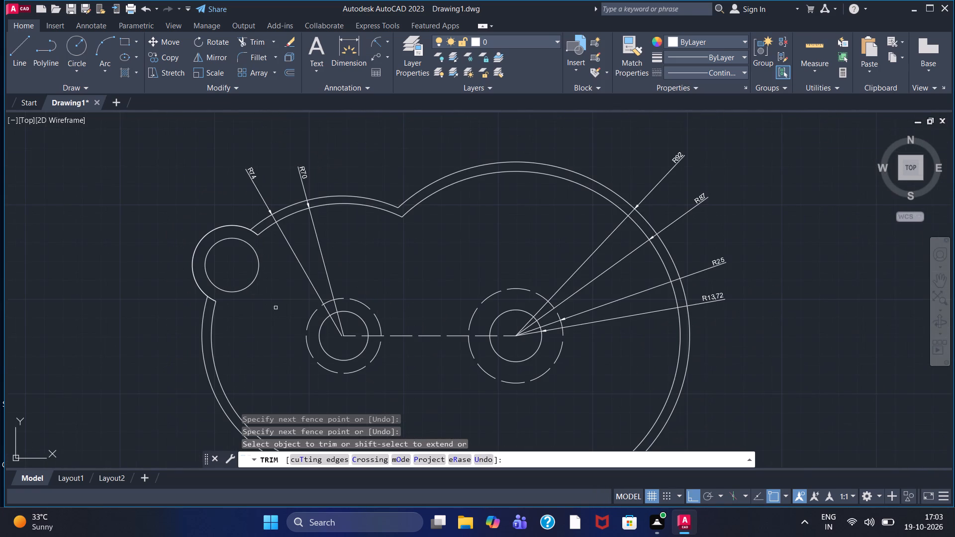
pyautogui.moveTo(272, 331); pyautogui.dragTo(210, 285, button='middle')
pyautogui.scroll(-1, 210, 285)
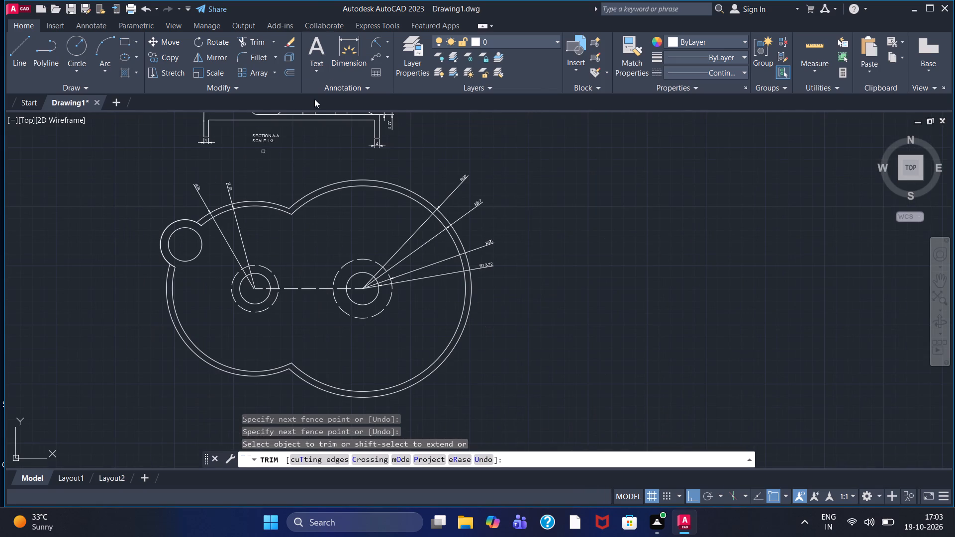
pyautogui.click(375, 43)
pyautogui.scroll(1, 150, 227)
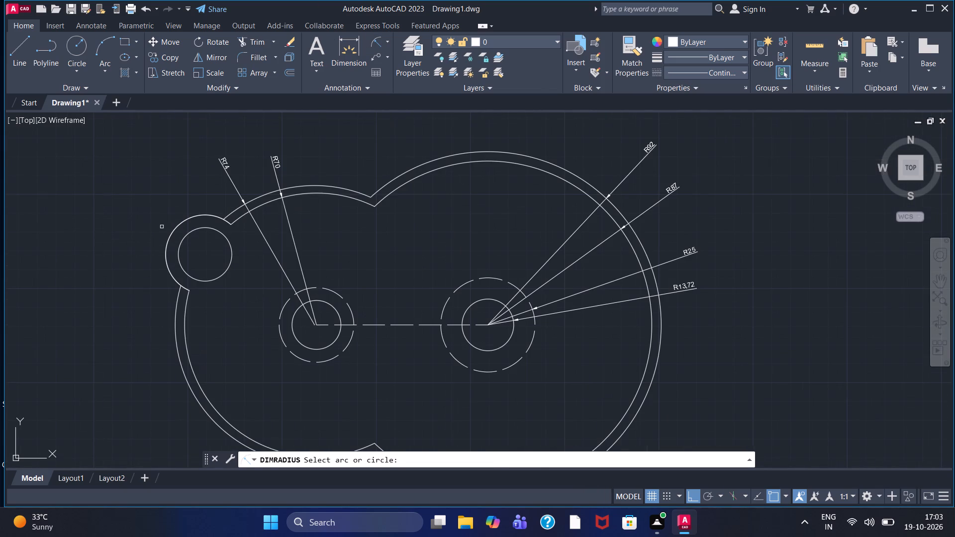
pyautogui.click(176, 225)
pyautogui.click(143, 210)
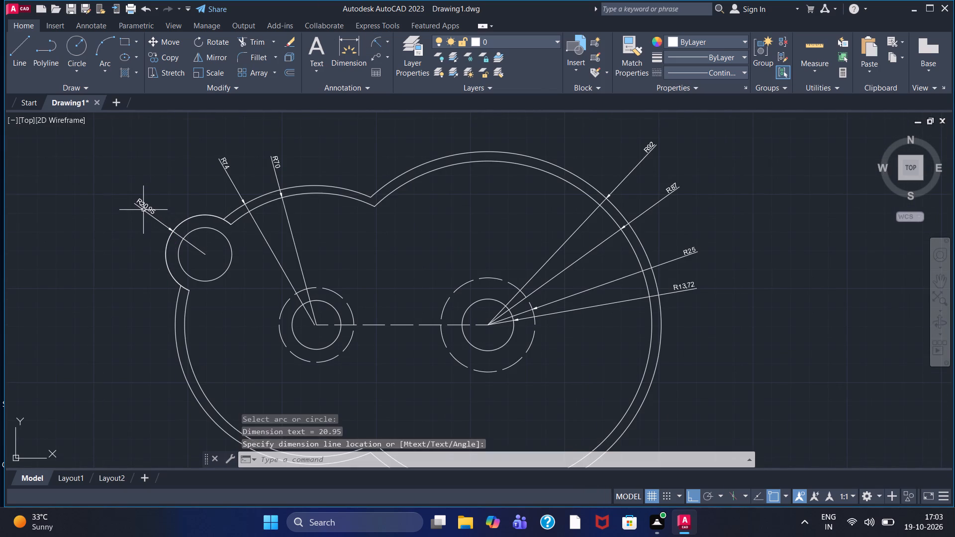
pyautogui.click(373, 41)
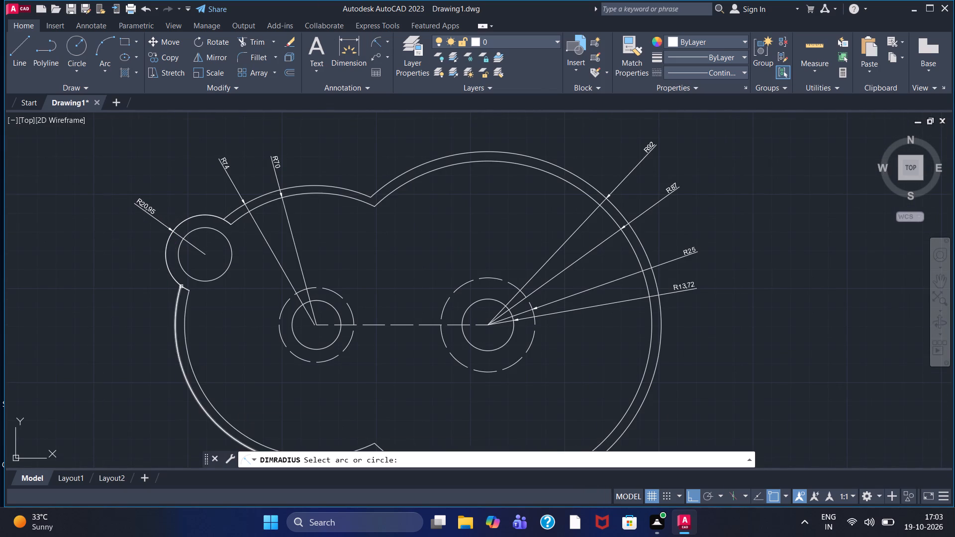
pyautogui.click(188, 275)
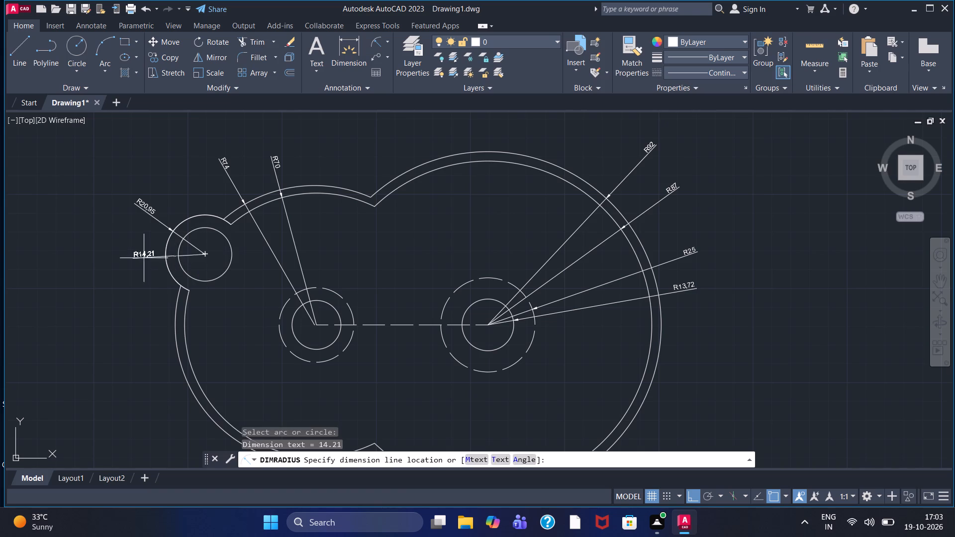
pyautogui.click(131, 251)
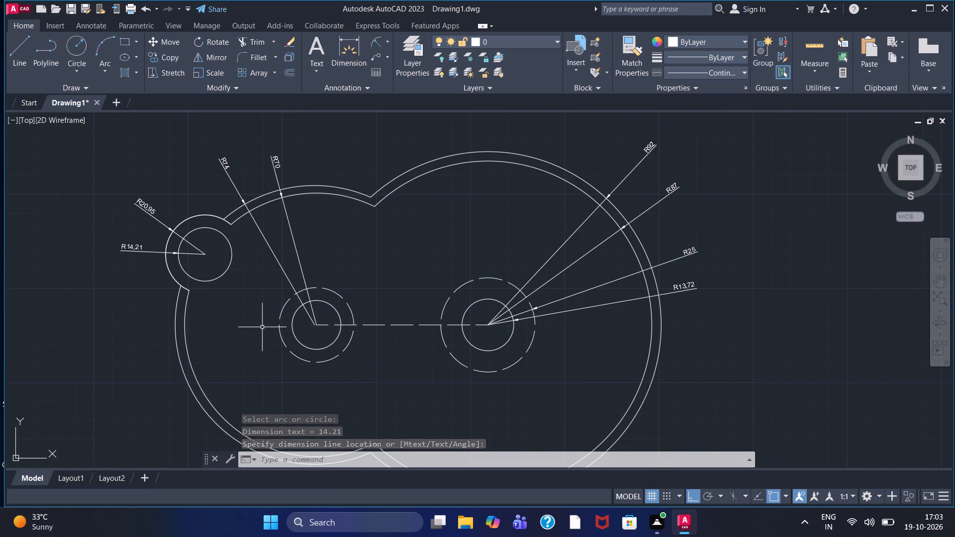
# Add a horizontal linear dimension between the centres of the two concentric circle sets, placed below the outline.
pyautogui.moveTo(260, 323); pyautogui.dragTo(220, 254, button='middle')
pyautogui.scroll(-1, 220, 254)
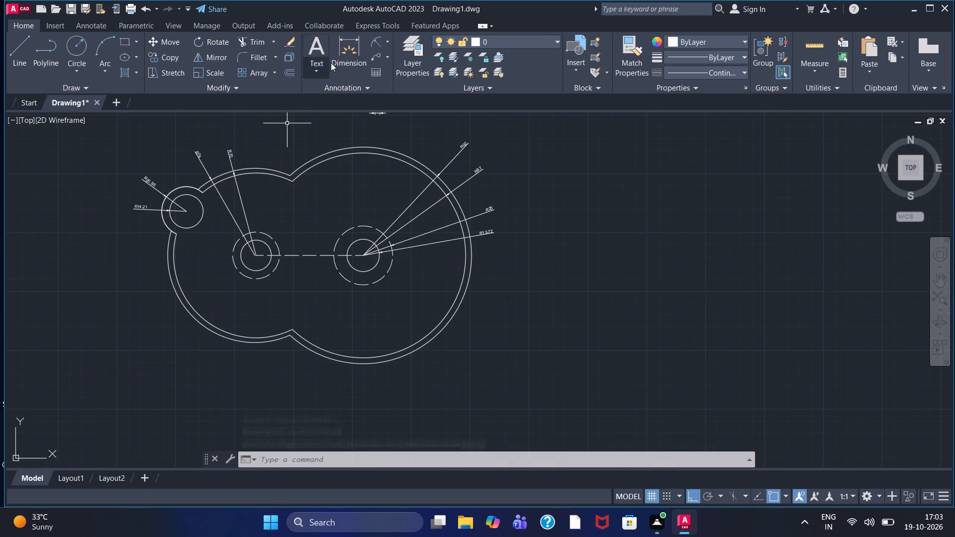
pyautogui.click(385, 45)
pyautogui.click(393, 58)
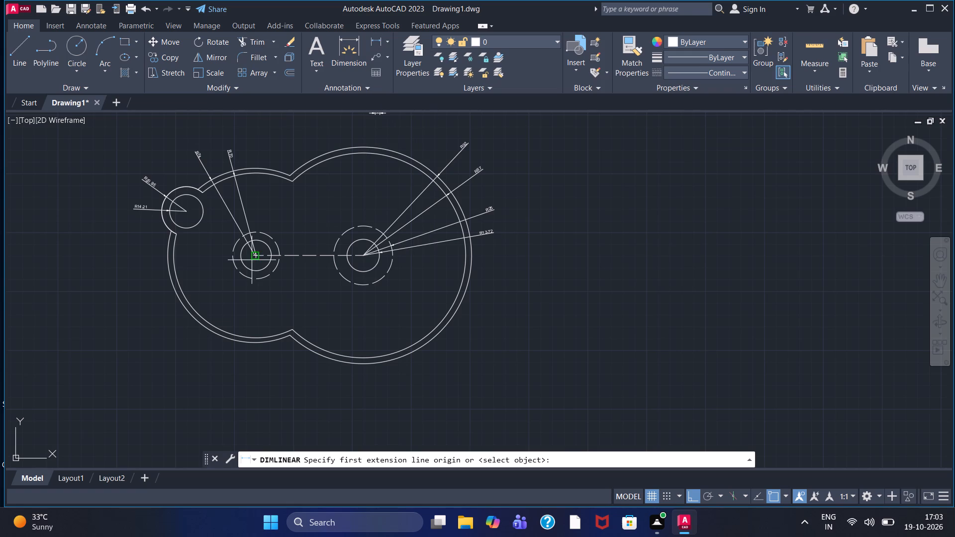
pyautogui.click(253, 254)
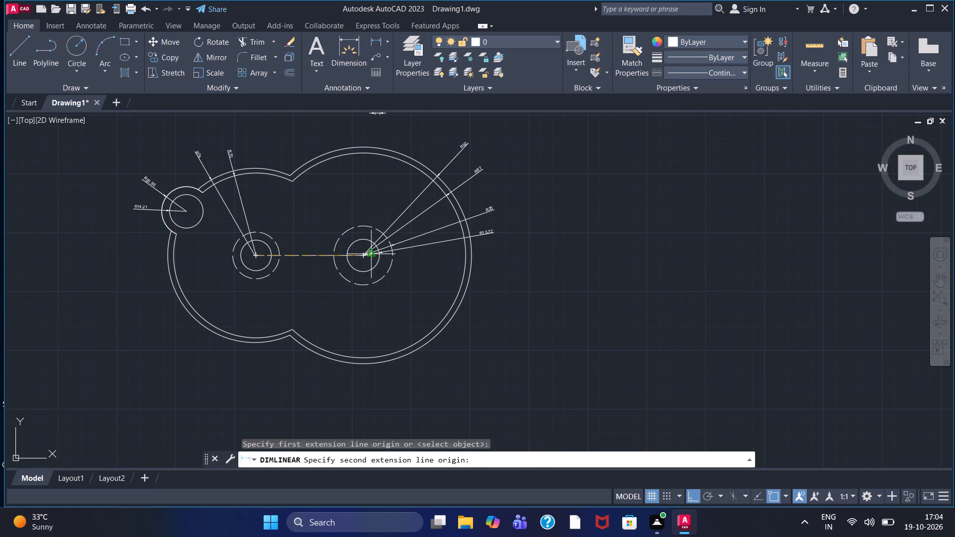
pyautogui.scroll(4, 362, 266)
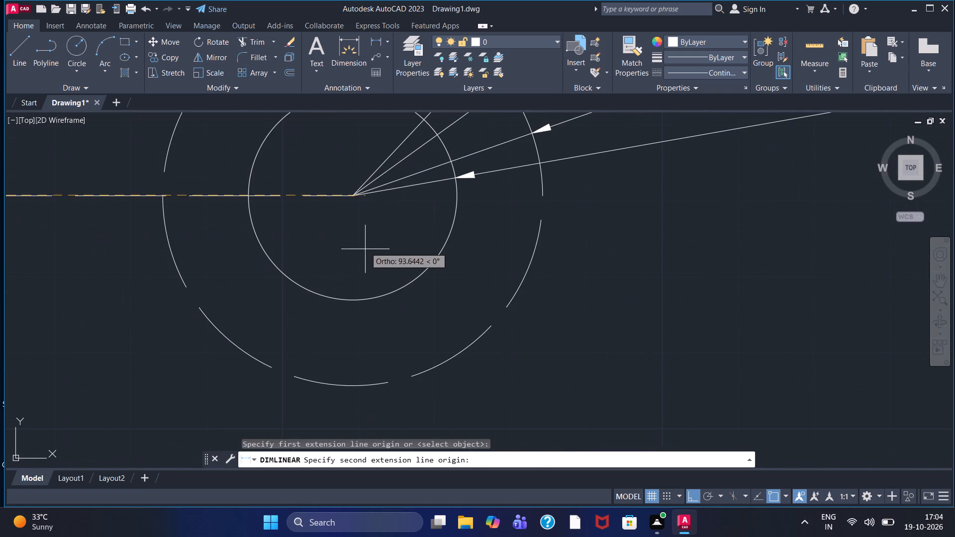
pyautogui.click(356, 198)
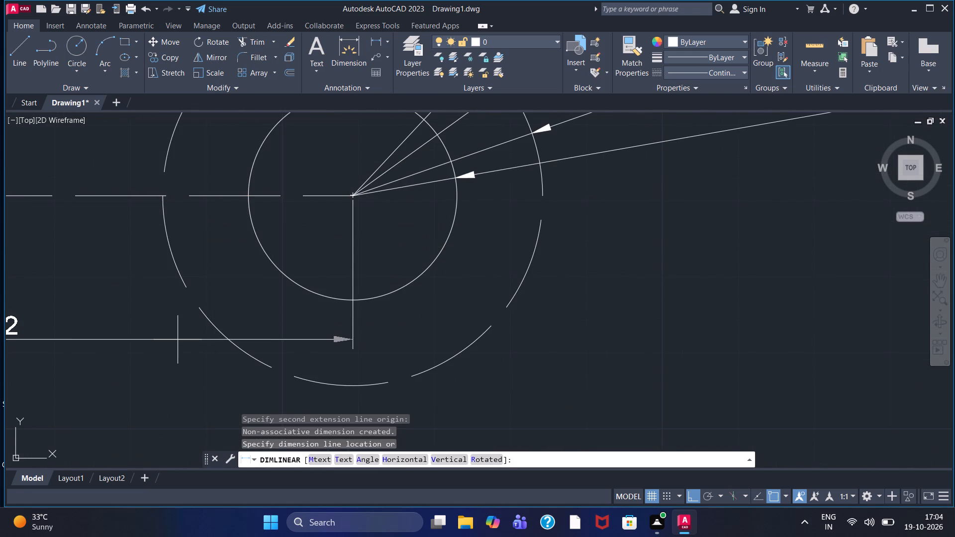
pyautogui.scroll(-2, 178, 340)
pyautogui.moveTo(110, 396); pyautogui.dragTo(153, 301, button='middle')
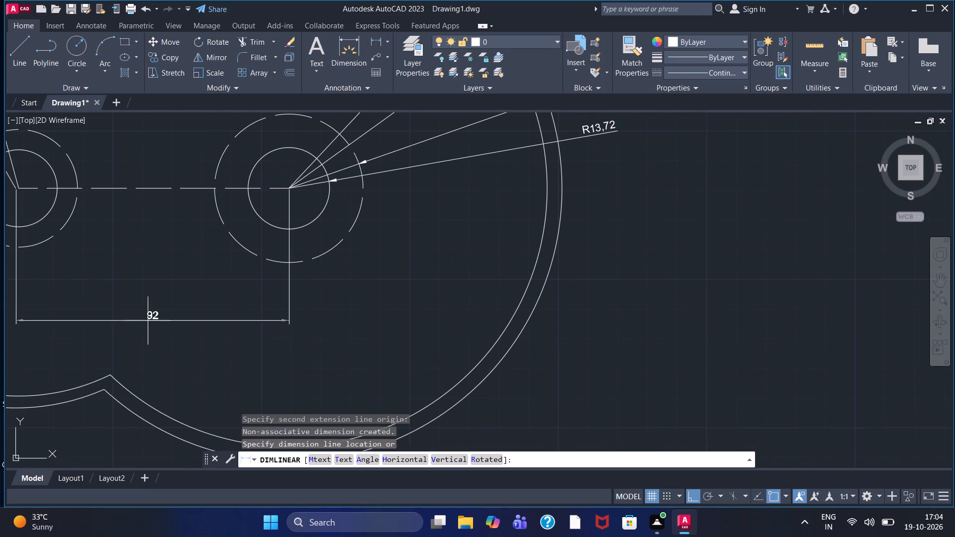
pyautogui.moveTo(106, 428); pyautogui.dragTo(170, 303, button='middle')
pyautogui.scroll(-2, 170, 305)
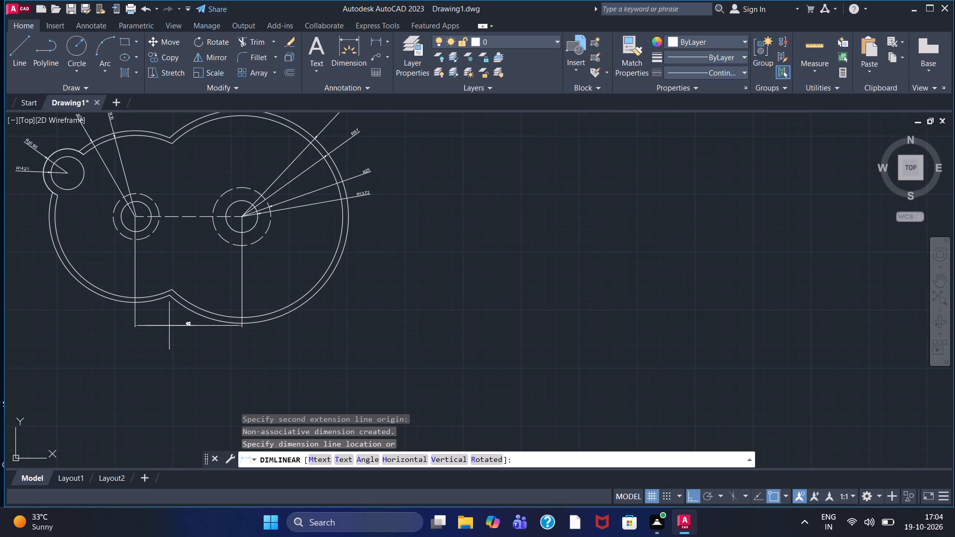
pyautogui.click(160, 345)
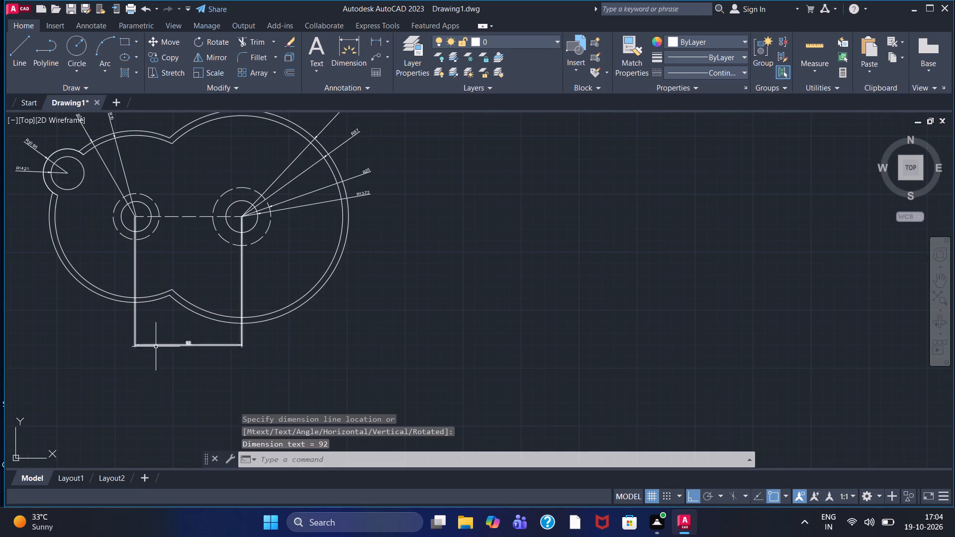
# Draw connected lines below the plan view: a long horizontal base, a short vertical up from its right end, and a horizontal back past the start.
pyautogui.scroll(2, 181, 339)
pyautogui.scroll(-1, 181, 339)
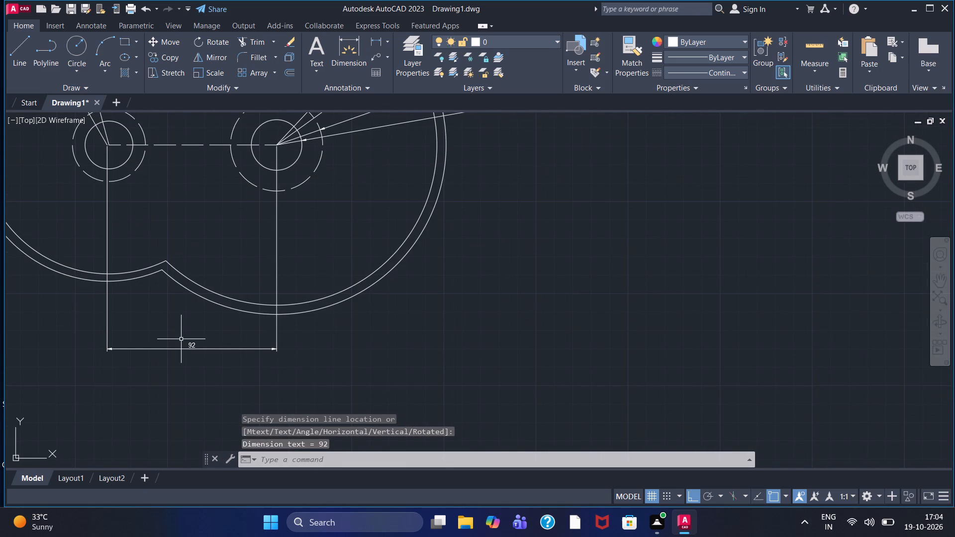
pyautogui.scroll(-1, 172, 308)
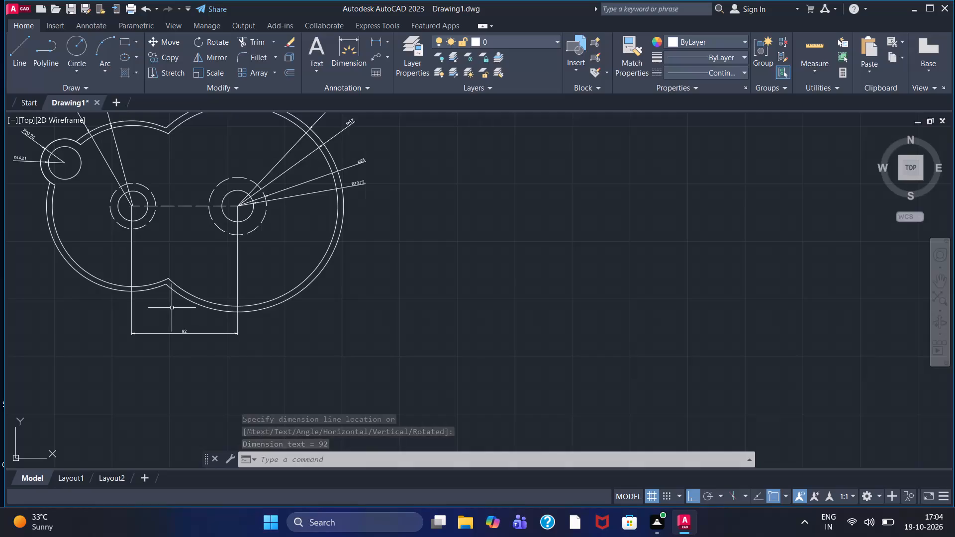
pyautogui.scroll(1, 172, 308)
pyautogui.scroll(-2, 172, 308)
pyautogui.scroll(1, 172, 308)
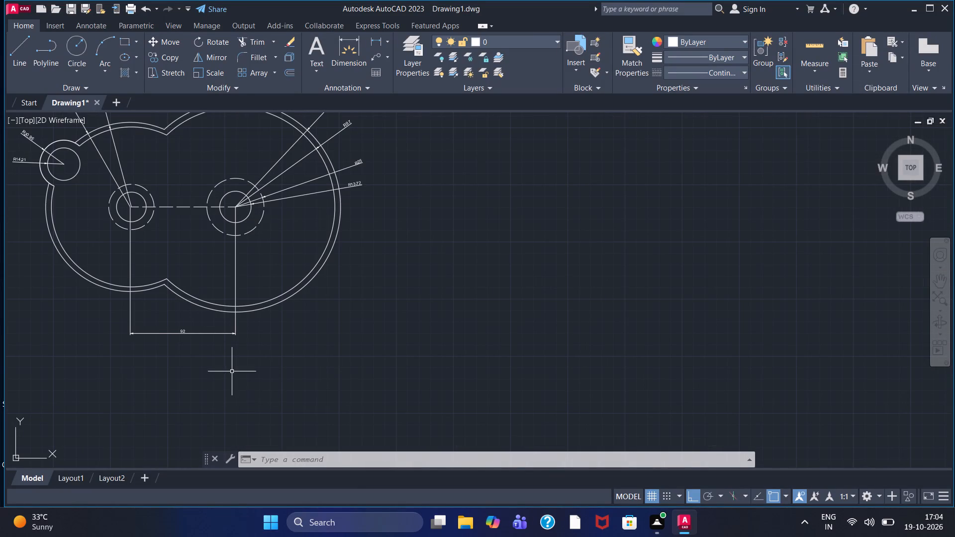
pyautogui.scroll(-1, 232, 370)
pyautogui.moveTo(233, 369); pyautogui.dragTo(221, 327, button='middle')
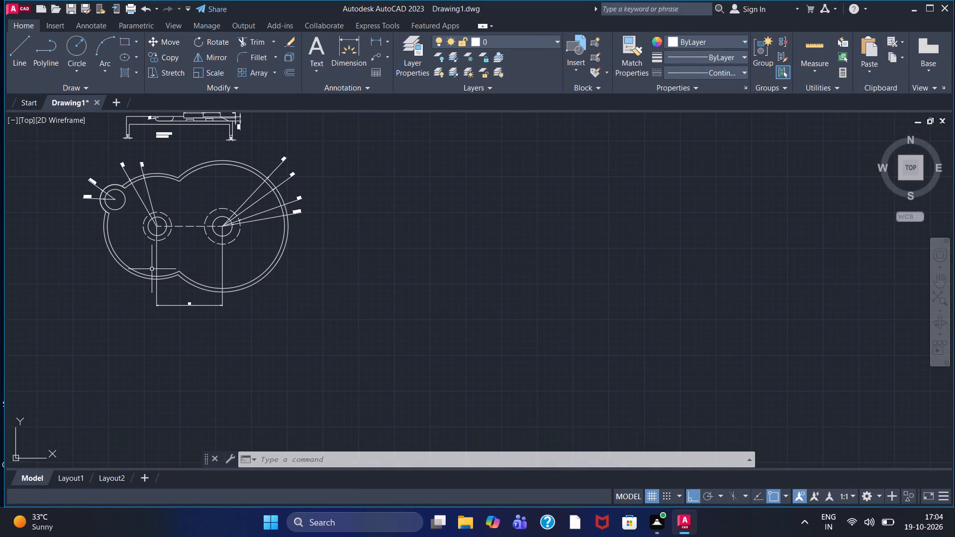
pyautogui.click(12, 46)
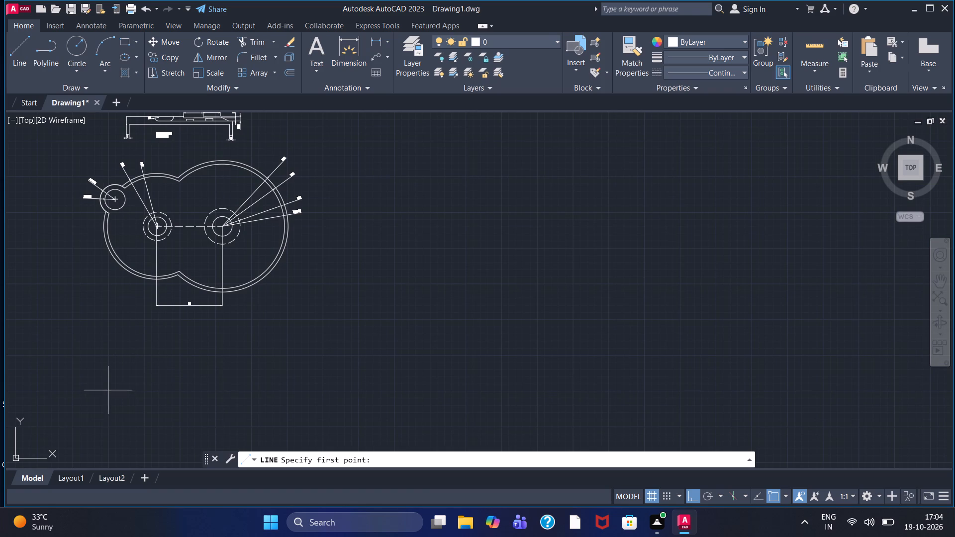
pyautogui.click(117, 414)
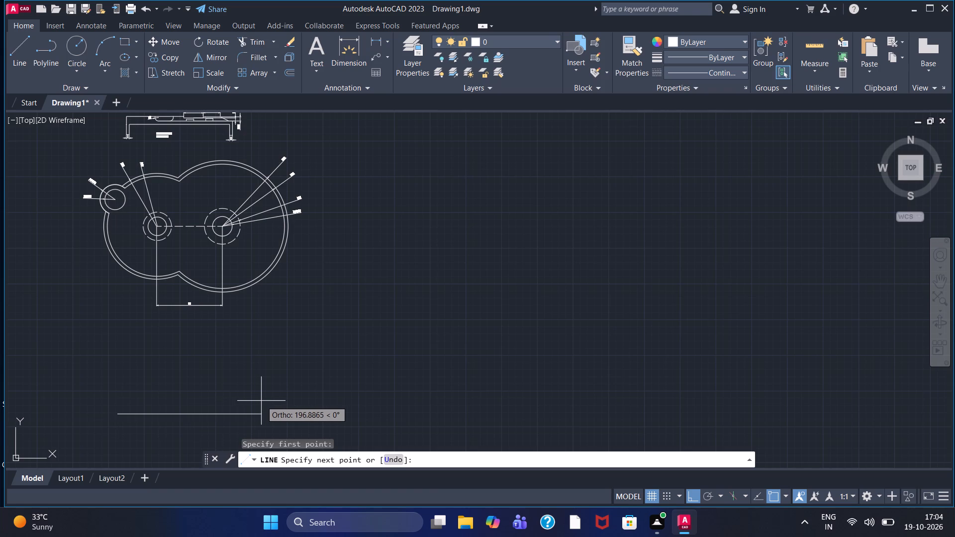
pyautogui.click(319, 402)
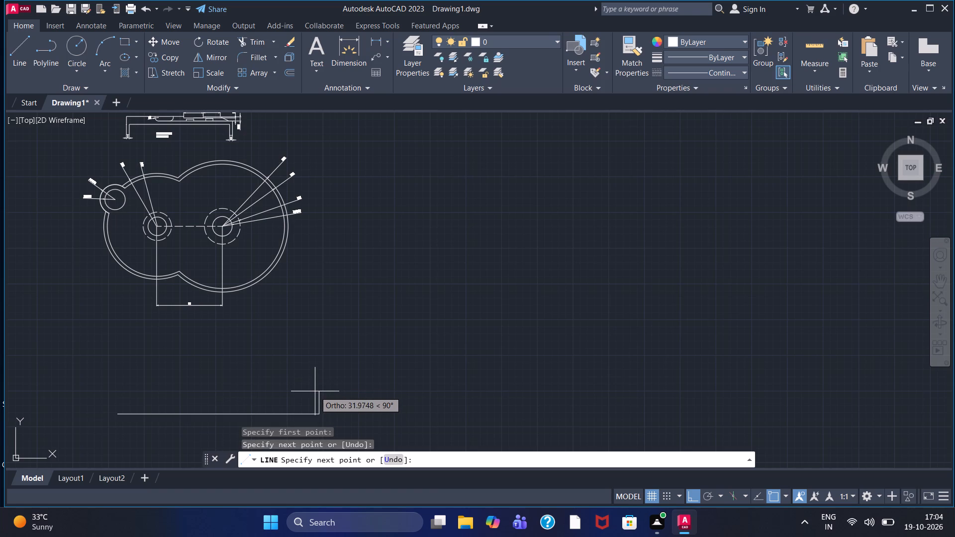
pyautogui.click(315, 389)
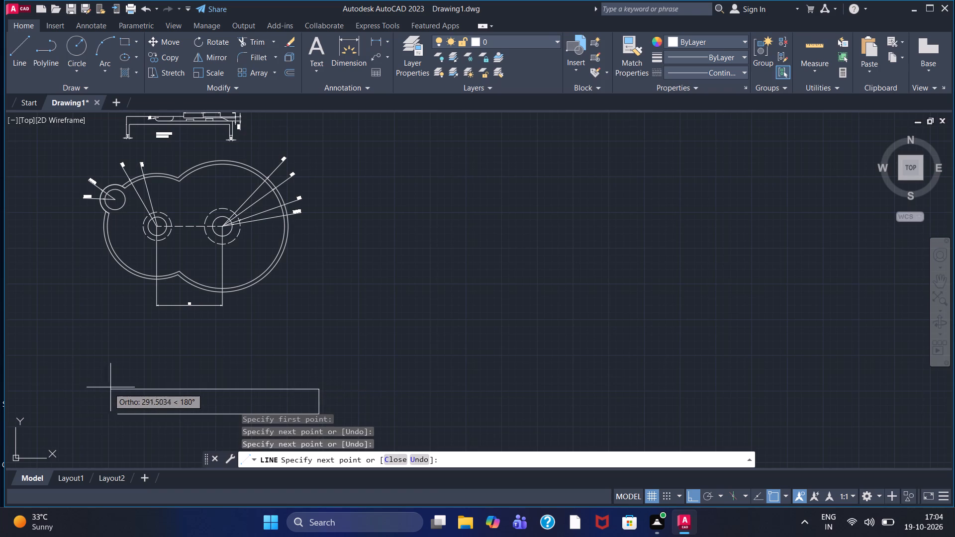
pyautogui.click(101, 389)
pyautogui.rightClick(101, 389)
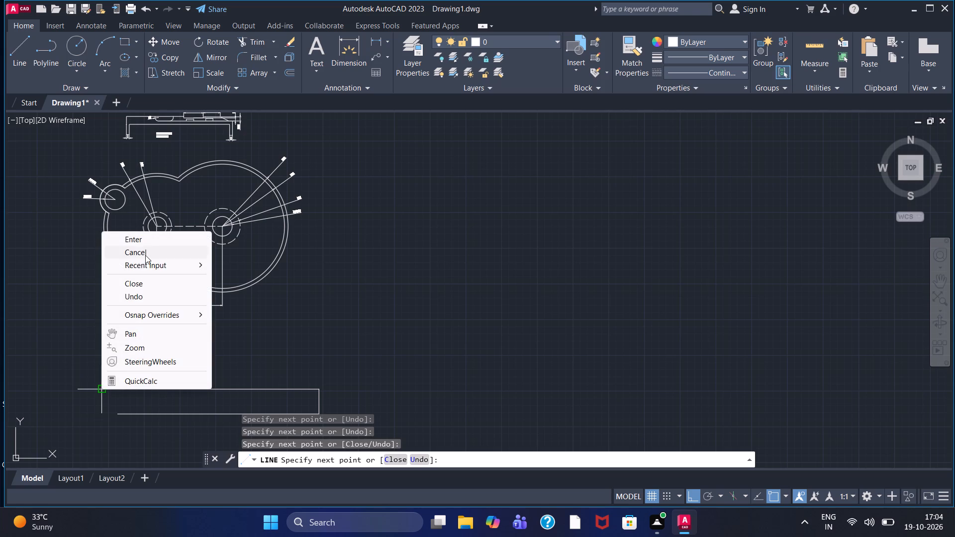
pyautogui.click(140, 239)
# Draw a vertical line from the lower horizontal's left end up past the upper horizontal, closing the long rectangle below the plan view.
pyautogui.click(11, 48)
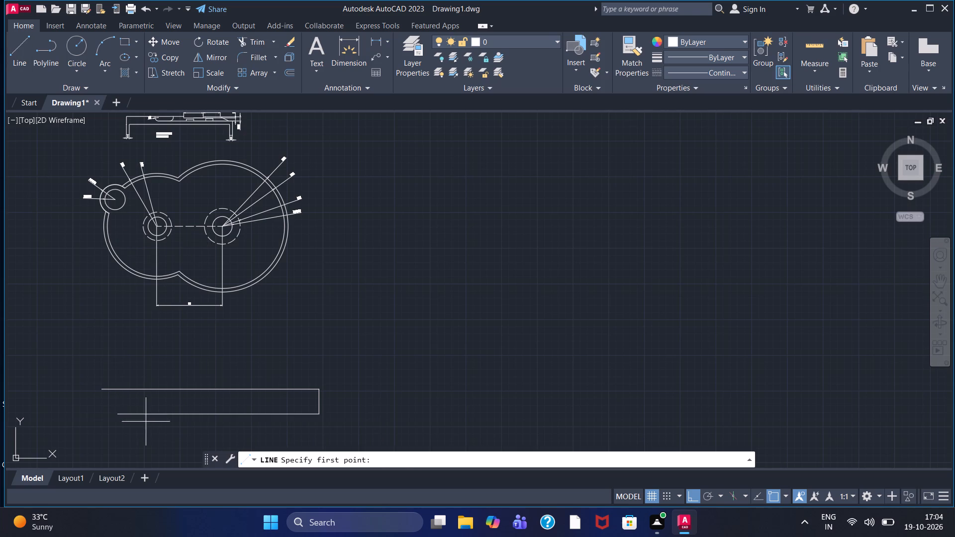
pyautogui.click(122, 416)
pyautogui.click(129, 374)
pyautogui.rightClick(129, 374)
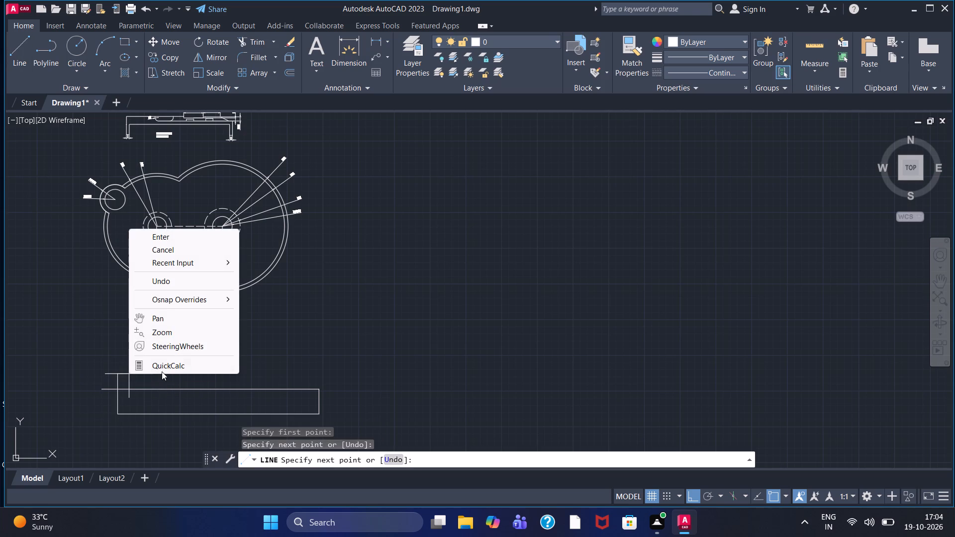
pyautogui.click(186, 235)
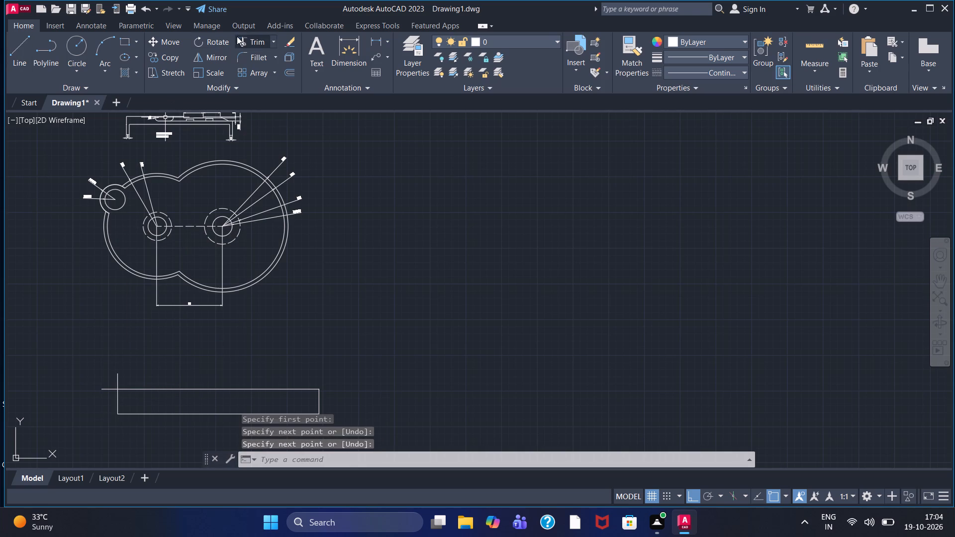
# Trim the horizontal and vertical overshoots at the long rectangle's upper-left corner.
pyautogui.click(240, 36)
pyautogui.scroll(2, 98, 405)
pyautogui.moveTo(123, 362); pyautogui.dragTo(123, 361)
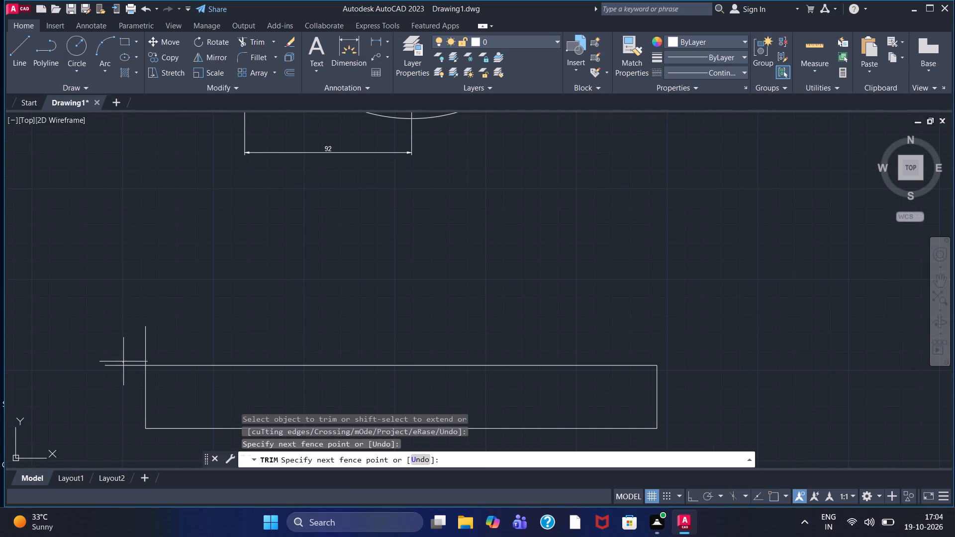
pyautogui.moveTo(123, 361); pyautogui.dragTo(150, 350)
pyautogui.moveTo(135, 353); pyautogui.dragTo(121, 382)
# Draw an outer outline from the rectangle's lower-right corner: 5 right, about 64 up, left, sloping down, short near-horizontal, and down to the upper-left corner.
pyautogui.scroll(-1, 121, 382)
pyautogui.moveTo(182, 392); pyautogui.dragTo(95, 348, button='middle')
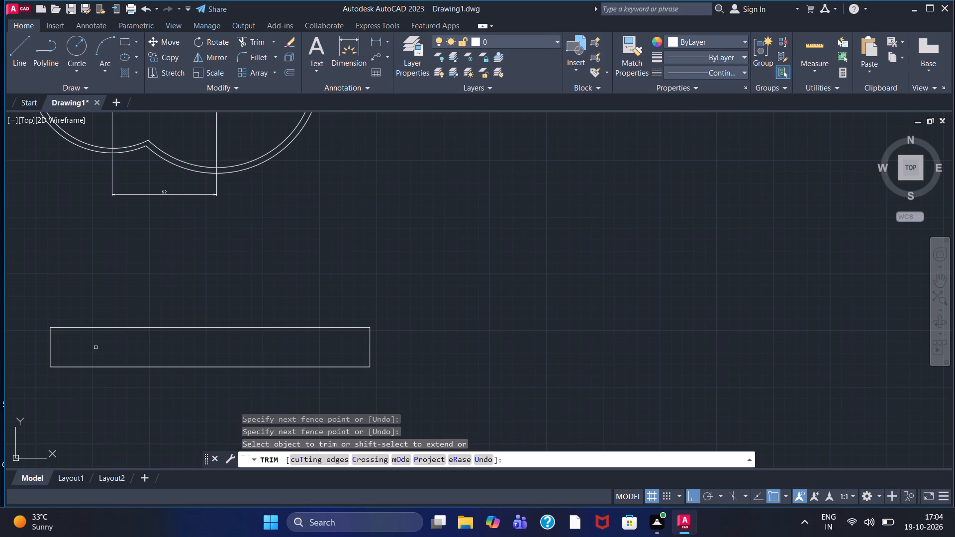
pyautogui.click(9, 62)
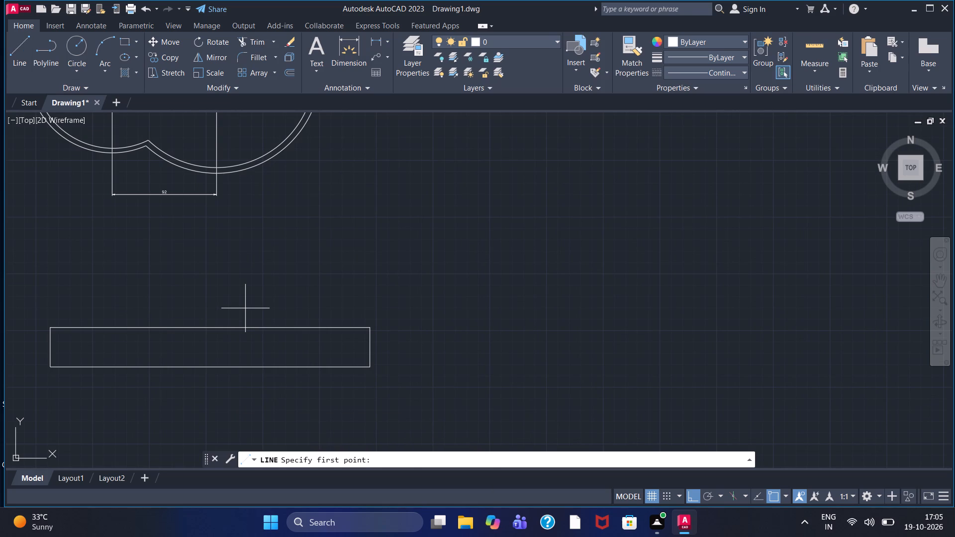
pyautogui.click(374, 368)
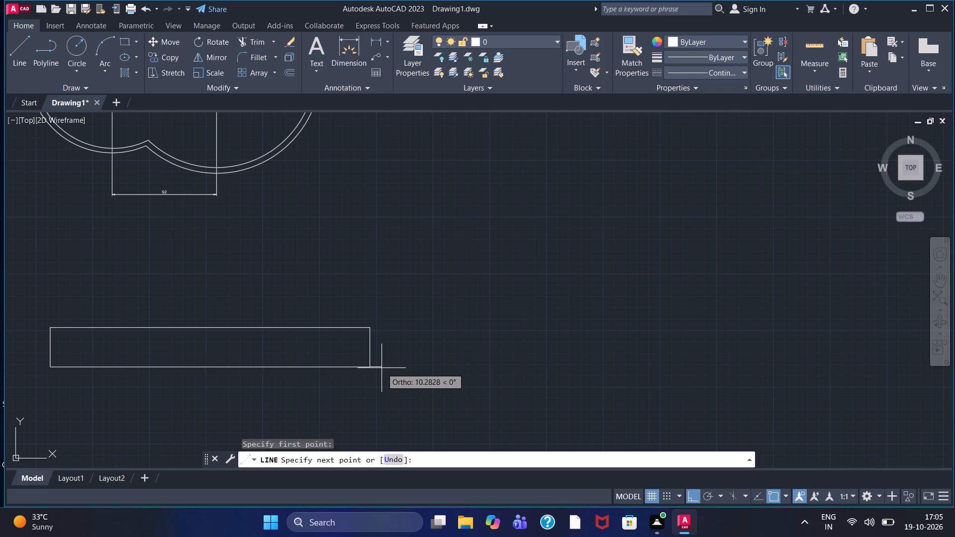
pyautogui.press('5')
pyautogui.press('Return')
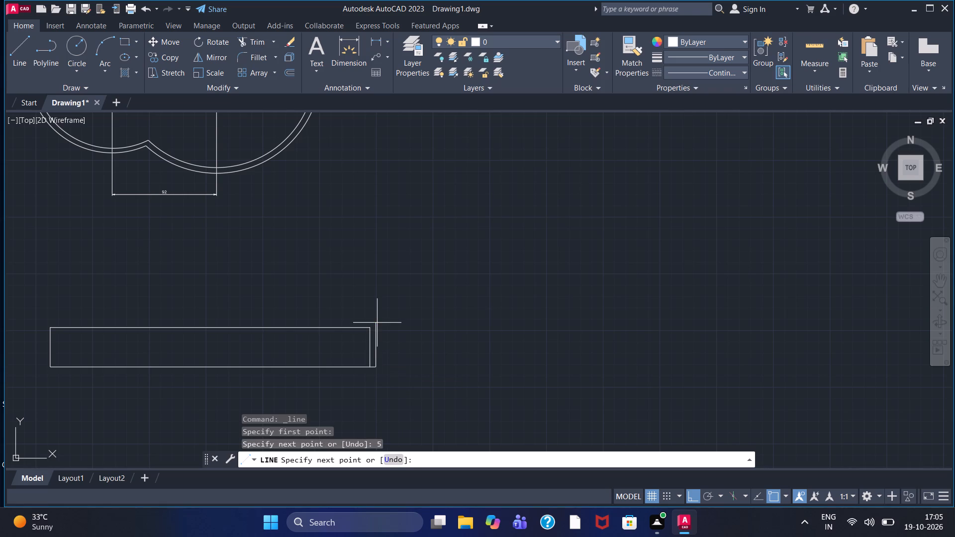
pyautogui.click(374, 295)
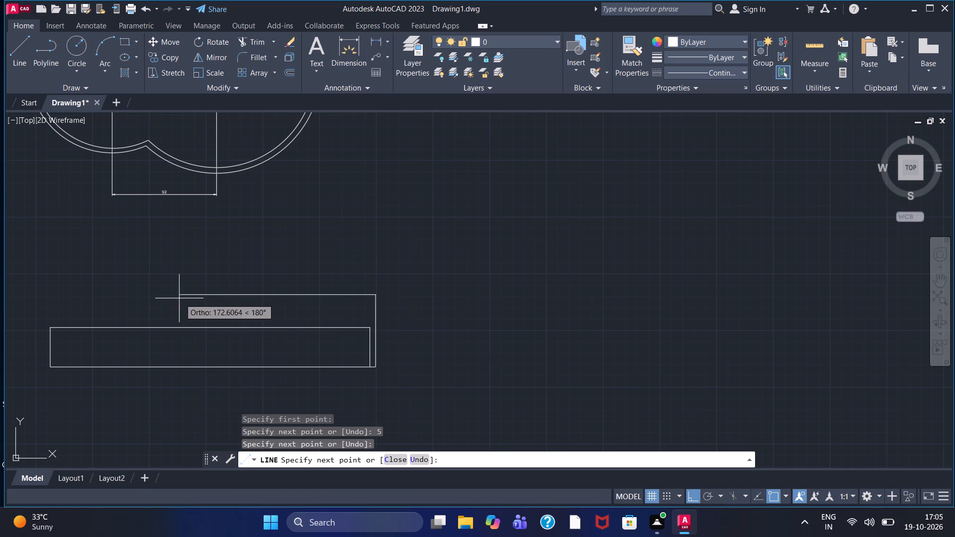
pyautogui.click(119, 302)
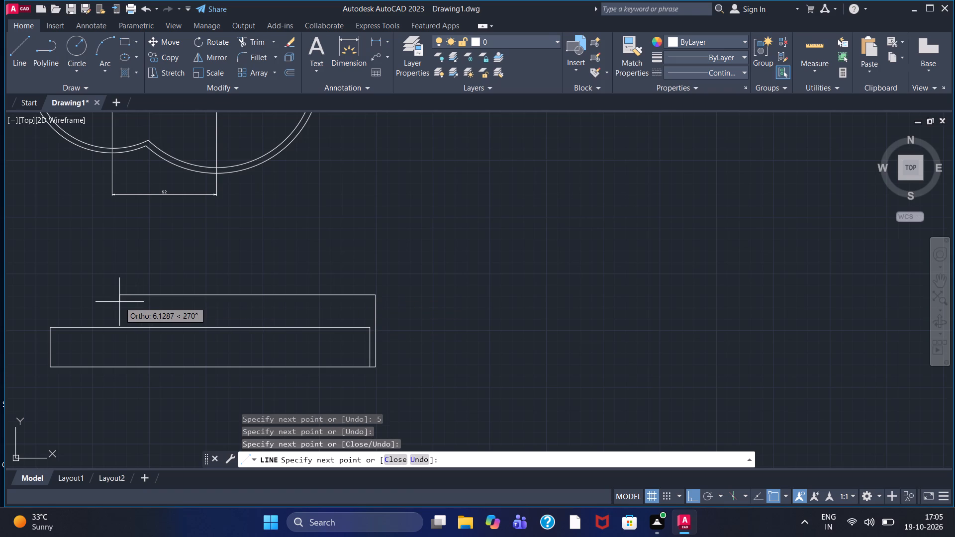
pyautogui.press('F8')
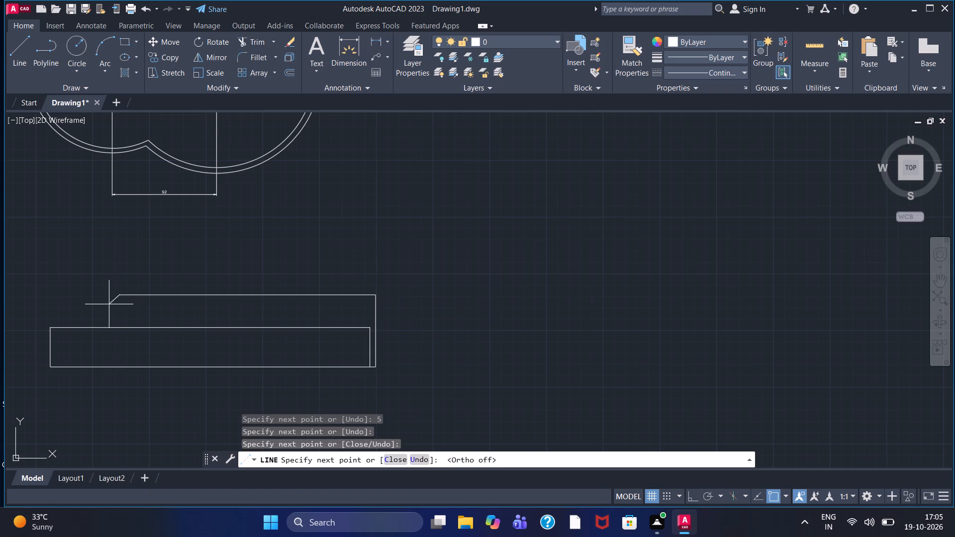
pyautogui.click(78, 319)
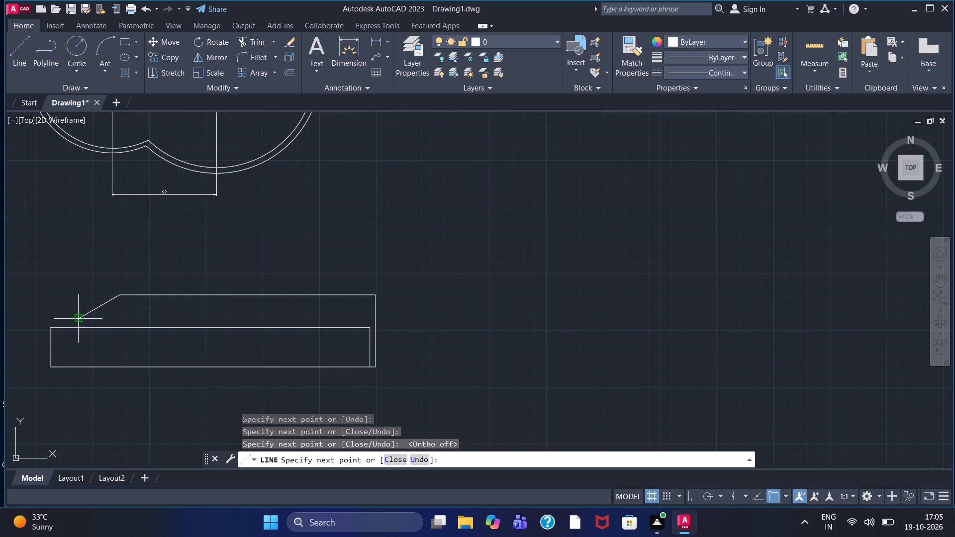
pyautogui.click(50, 320)
pyautogui.click(50, 334)
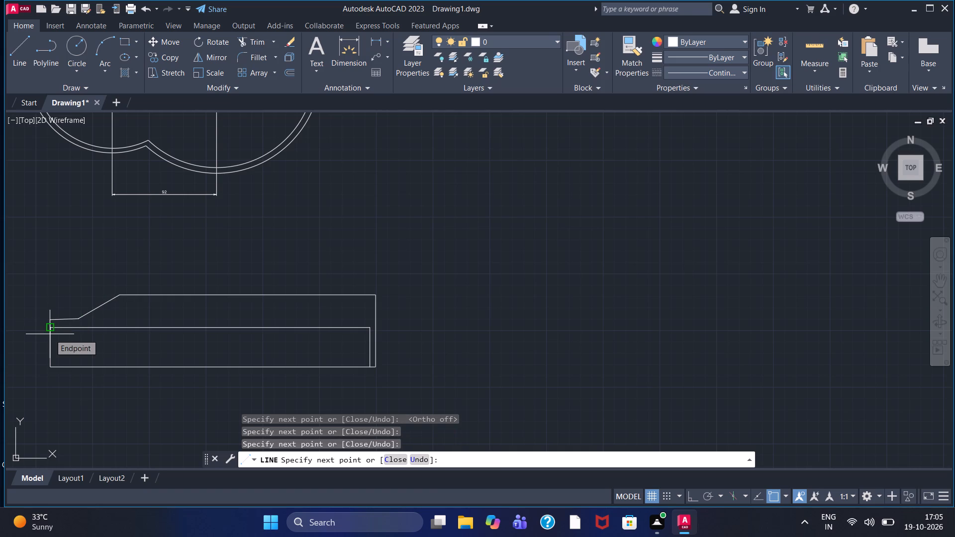
pyautogui.press('Escape')
# With Ortho on, draw a three-sided open-bottomed box across the rectangle's upper line near its left end, with a right side about 18 long.
pyautogui.scroll(2, 82, 320)
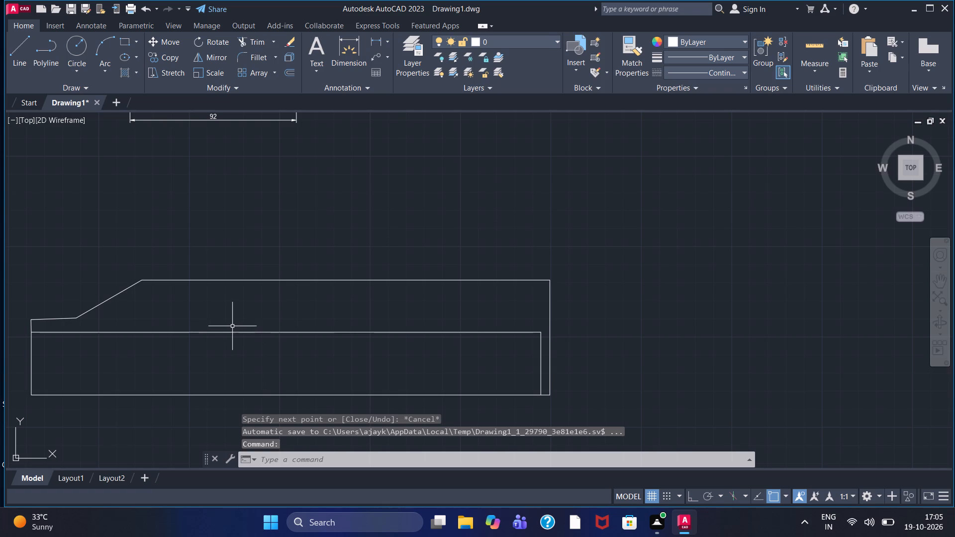
pyautogui.moveTo(417, 306); pyautogui.dragTo(328, 328, button='middle')
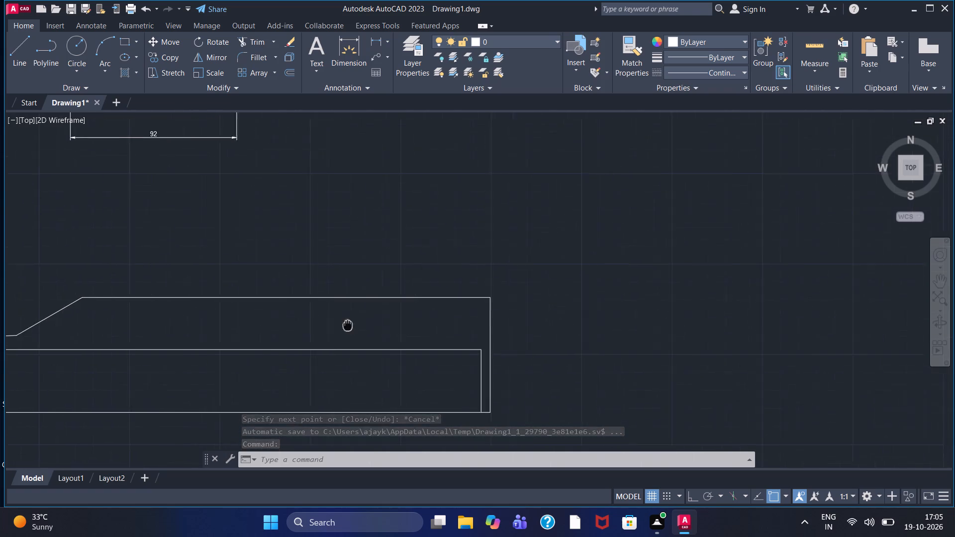
pyautogui.moveTo(328, 328); pyautogui.dragTo(327, 328, button='middle')
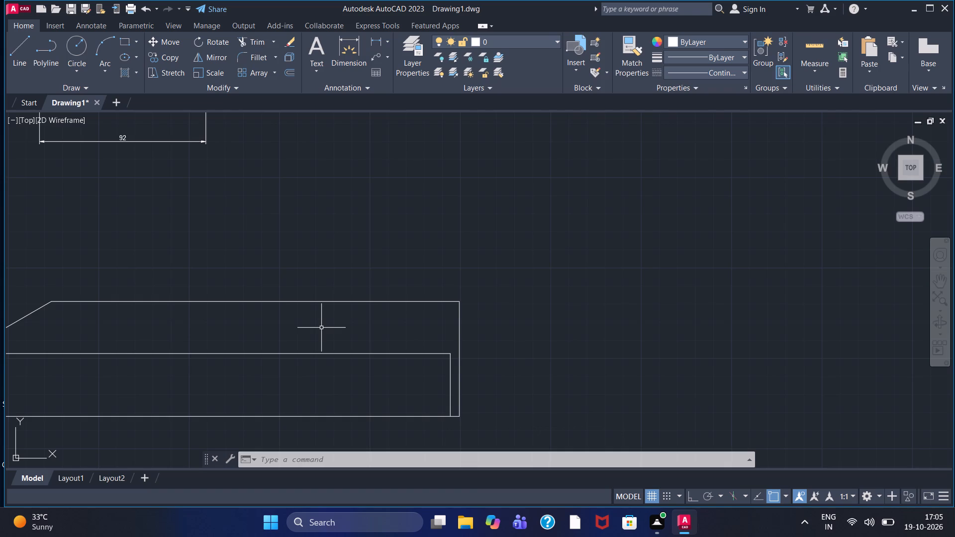
pyautogui.moveTo(164, 280); pyautogui.dragTo(324, 248, button='middle')
pyautogui.click(14, 71)
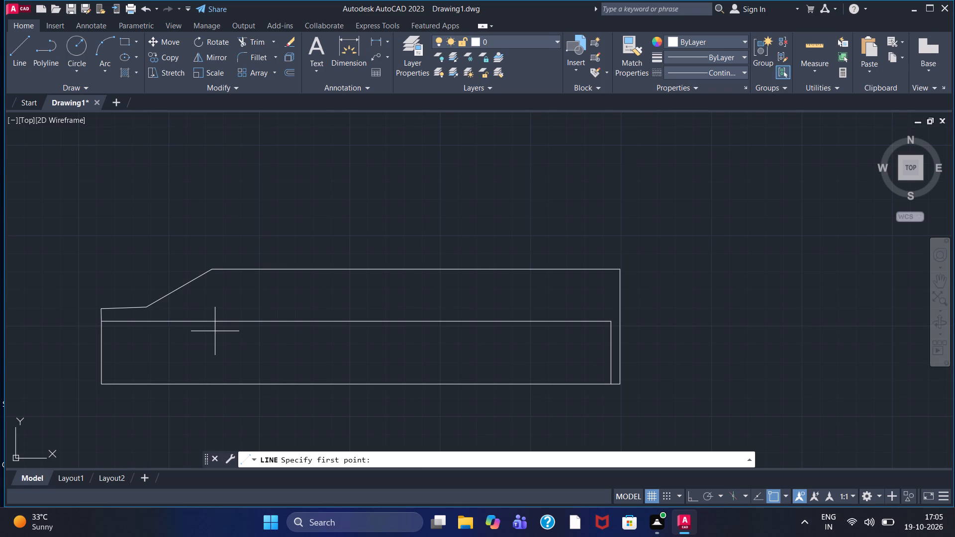
pyautogui.press('F8')
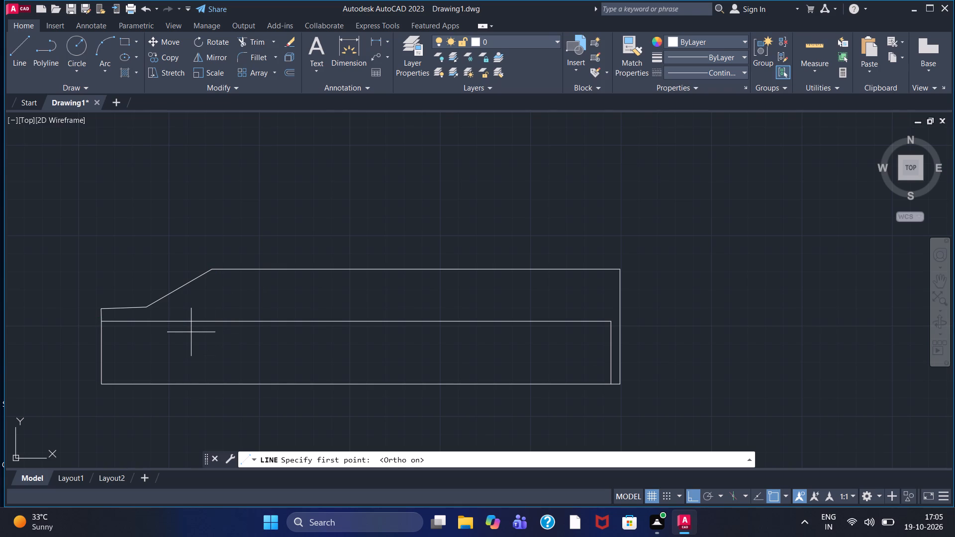
pyautogui.click(191, 332)
pyautogui.click(199, 302)
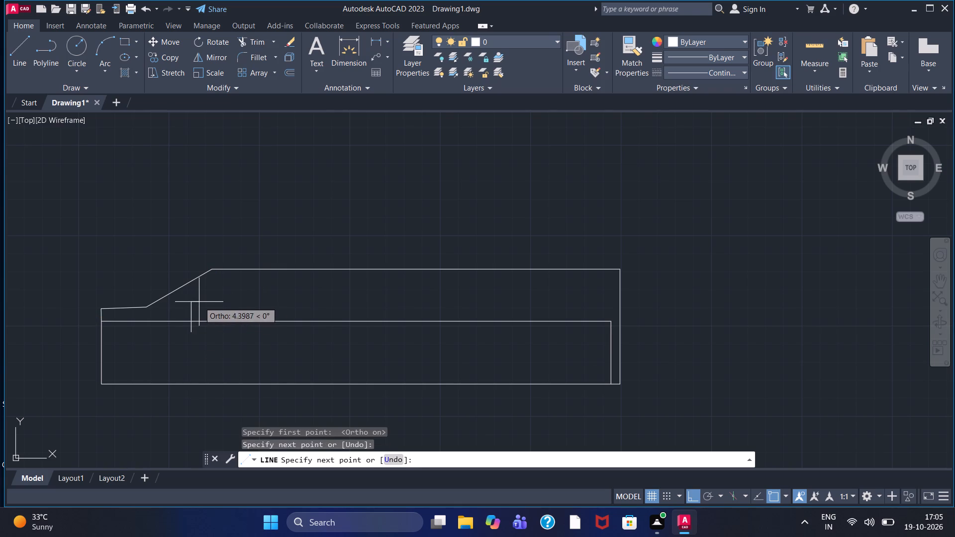
pyautogui.click(253, 299)
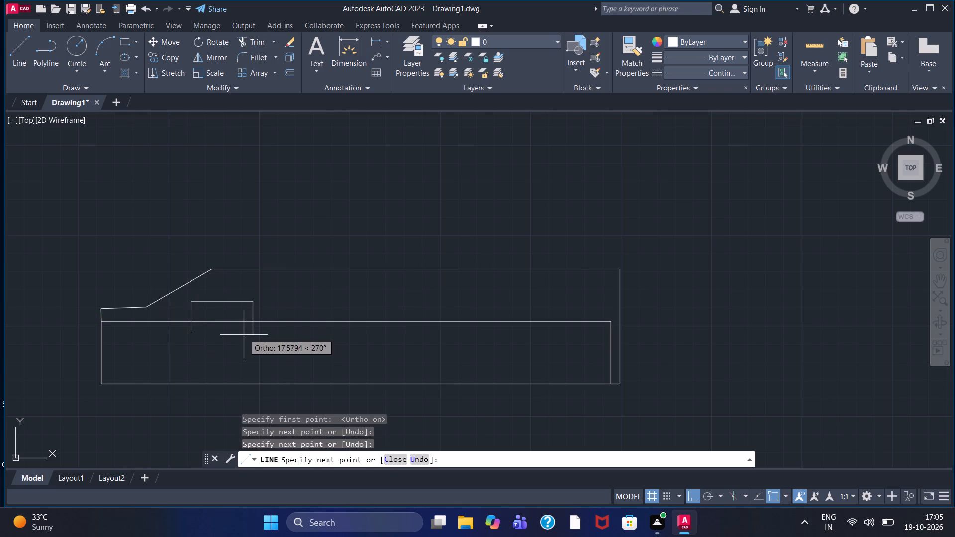
pyautogui.click(244, 335)
pyautogui.rightClick(244, 335)
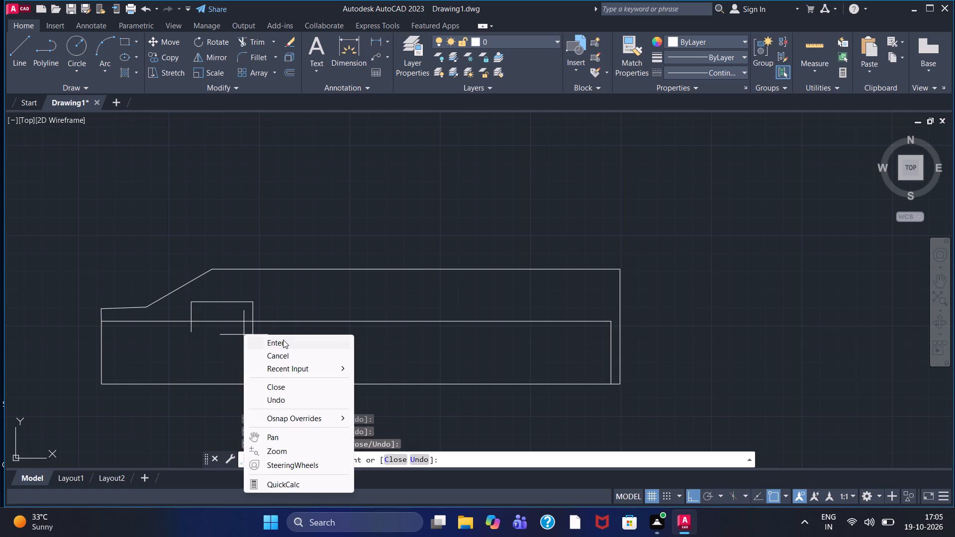
pyautogui.click(283, 340)
# Draw a second open-bottomed box about 32 wide across the rectangle's upper line, right of its middle.
pyautogui.click(20, 55)
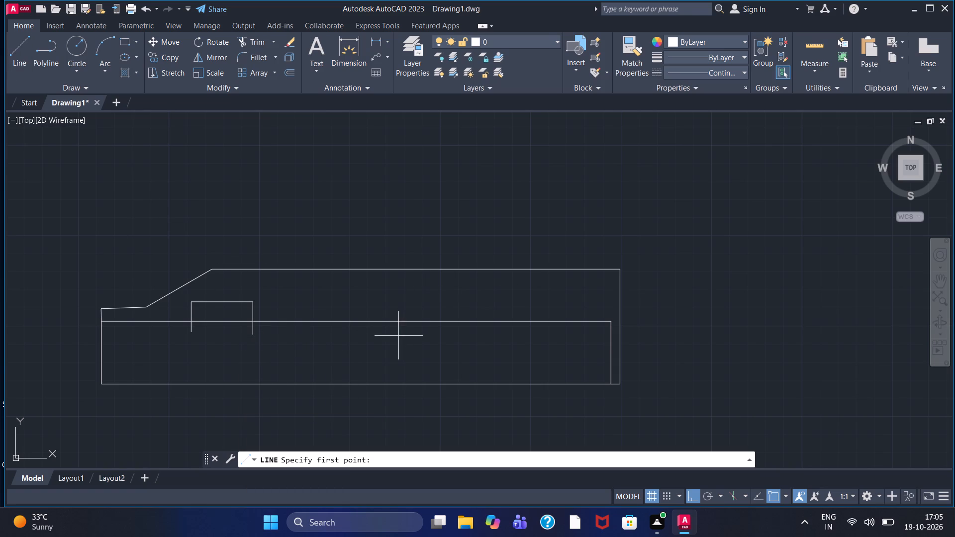
pyautogui.click(413, 336)
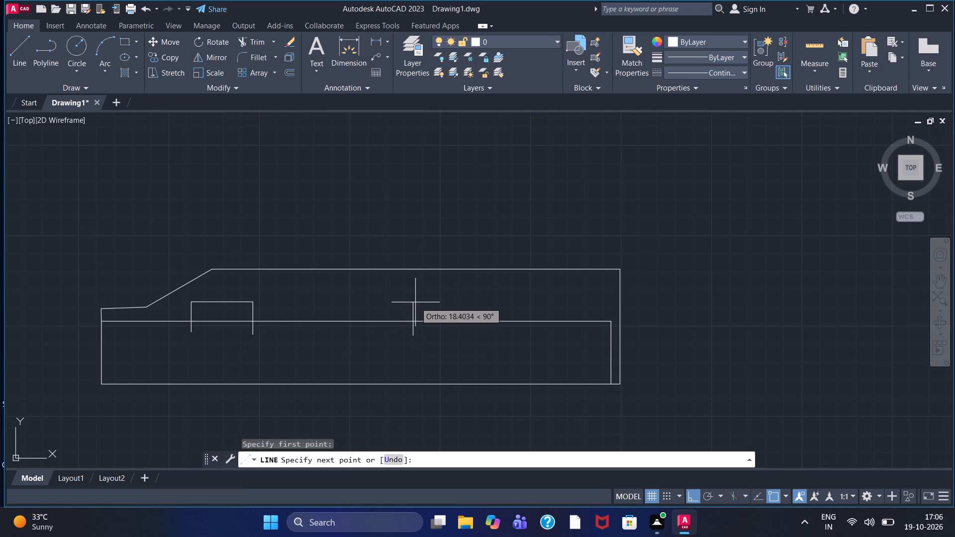
pyautogui.click(416, 299)
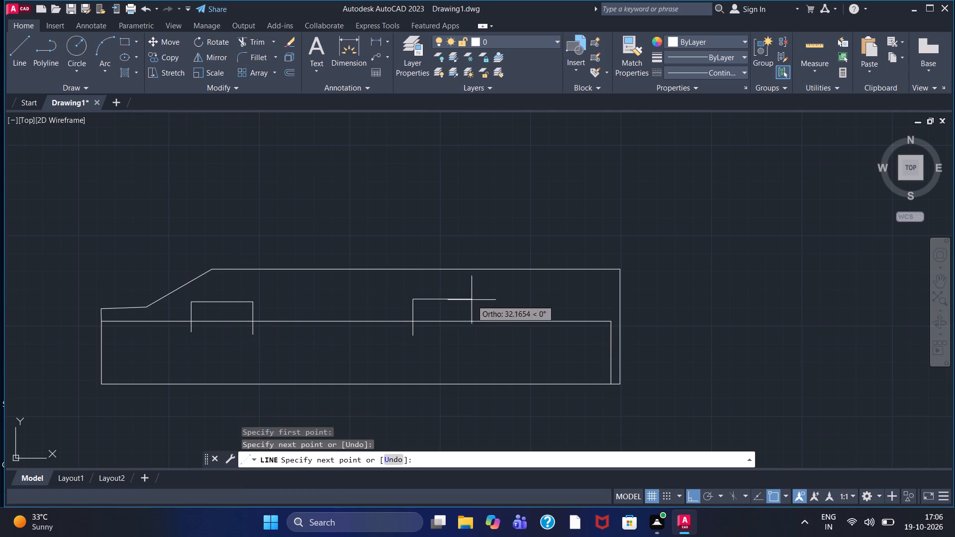
pyautogui.click(472, 300)
pyautogui.click(477, 334)
pyautogui.rightClick(477, 334)
pyautogui.click(496, 343)
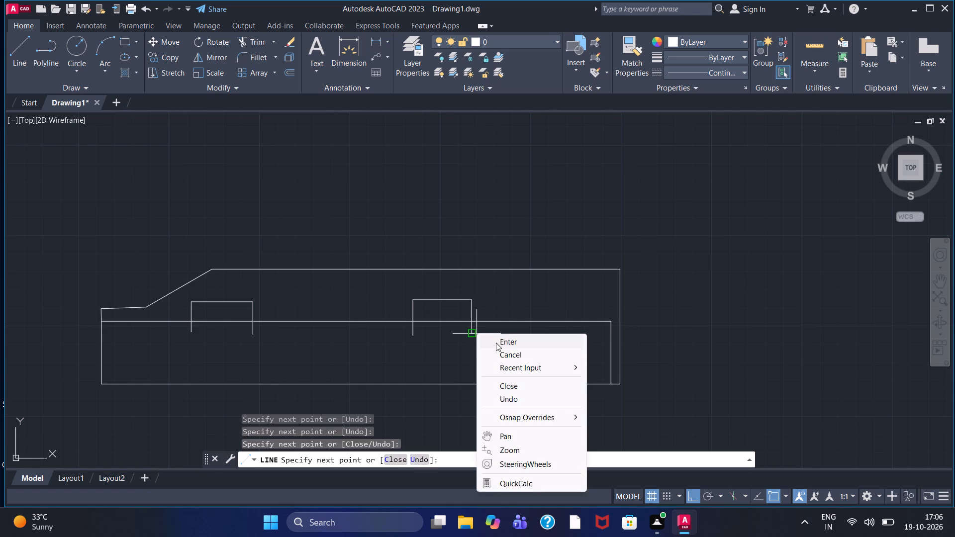
# Trim the vertical sides of both small boxes where they extend below the rectangle's upper line.
pyautogui.click(262, 39)
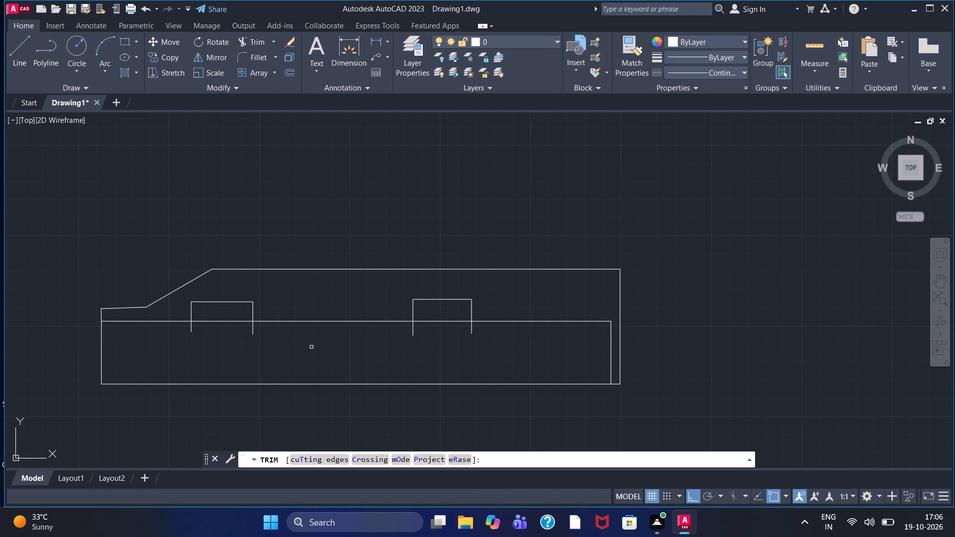
pyautogui.scroll(1, 233, 342)
pyautogui.moveTo(157, 321); pyautogui.dragTo(174, 325)
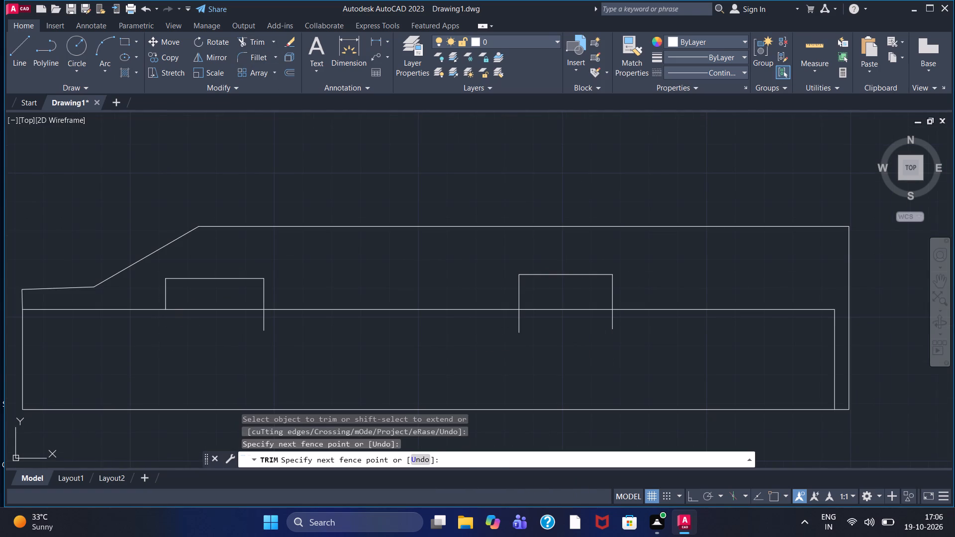
pyautogui.moveTo(257, 321); pyautogui.dragTo(279, 326)
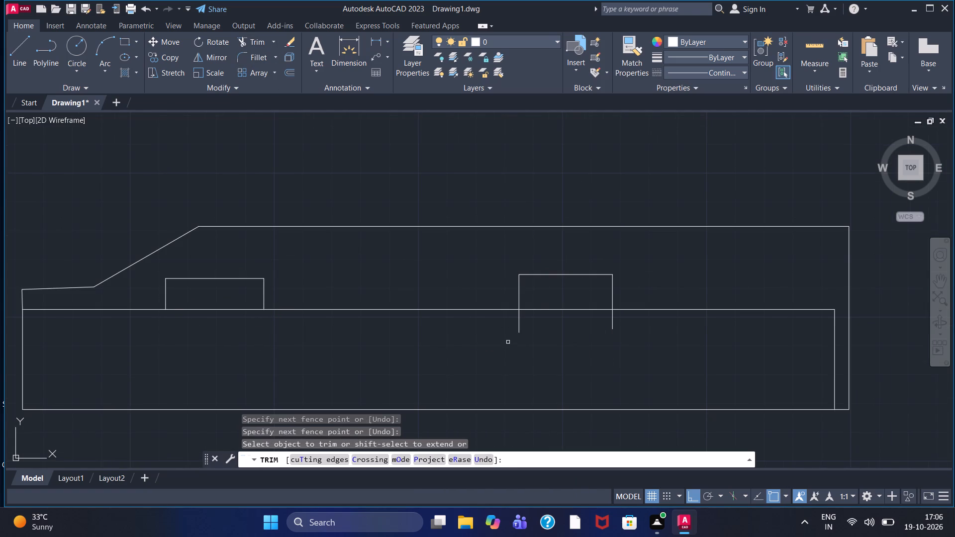
pyautogui.moveTo(507, 333); pyautogui.dragTo(632, 319)
# Draw a narrow U-shaped strip about 9 wide between the two boxes, running from above the rectangle's upper line to below its base.
pyautogui.click(13, 64)
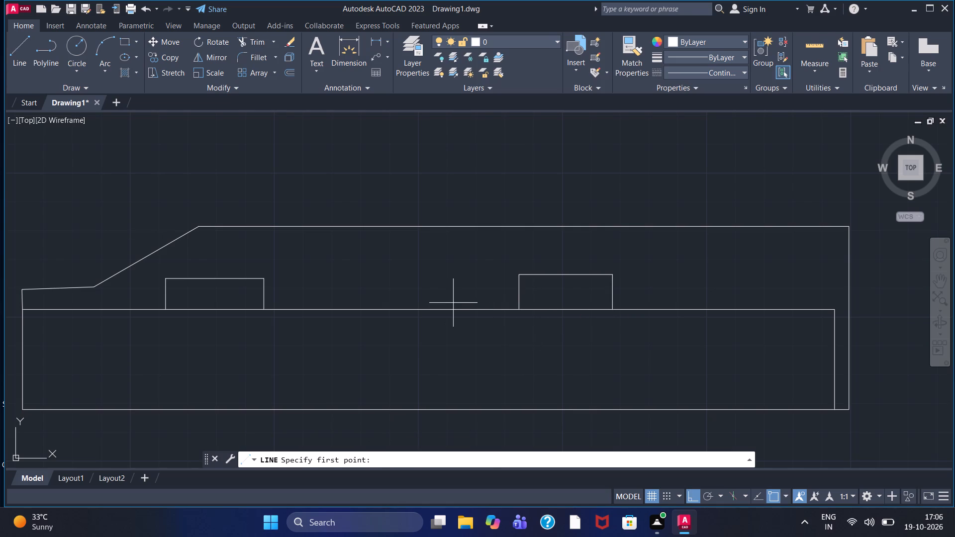
pyautogui.click(453, 303)
pyautogui.click(455, 425)
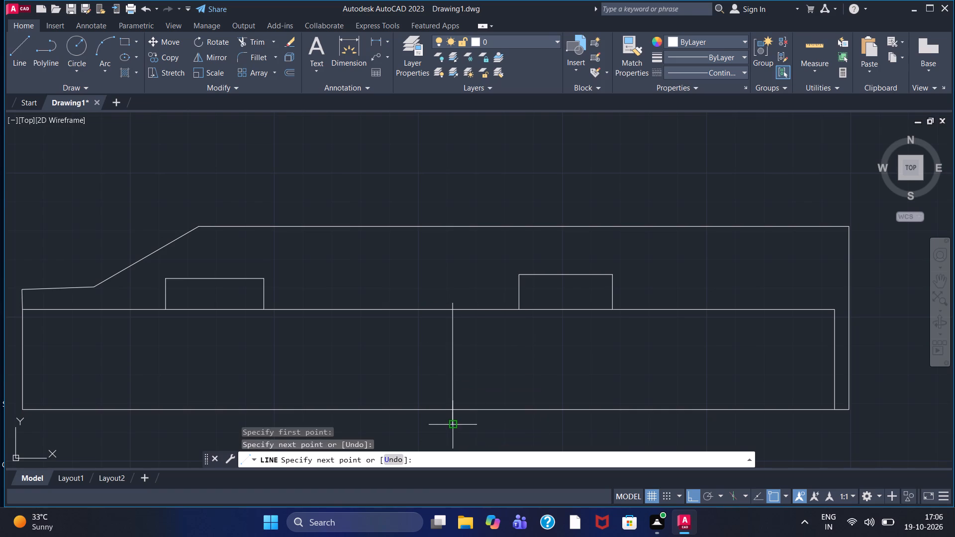
pyautogui.click(427, 426)
pyautogui.click(422, 291)
pyautogui.rightClick(422, 291)
pyautogui.click(441, 295)
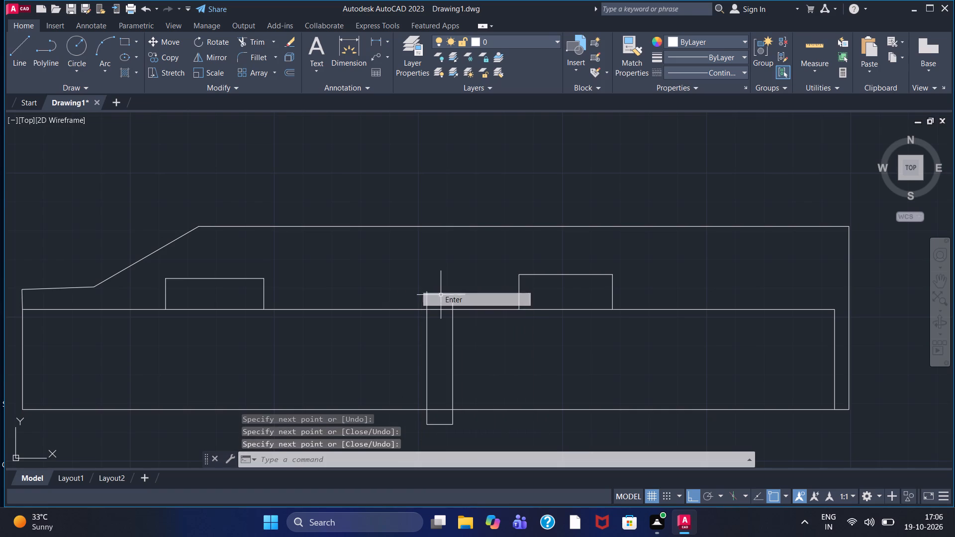
# Trim the narrow strip's two vertical lines where they project above the rectangle's upper line.
pyautogui.click(246, 36)
pyautogui.scroll(2, 417, 263)
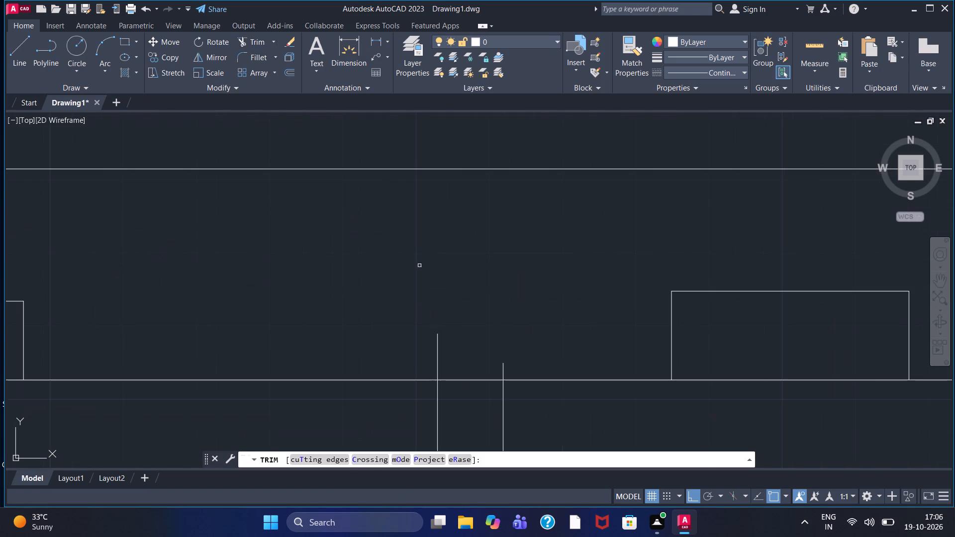
pyautogui.moveTo(500, 367); pyautogui.dragTo(512, 367)
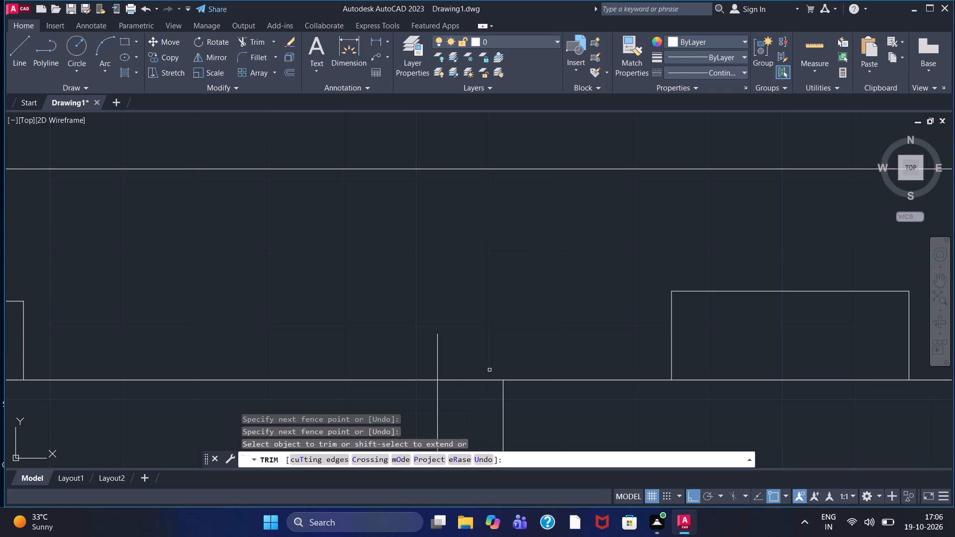
pyautogui.moveTo(453, 364); pyautogui.dragTo(422, 366)
pyautogui.scroll(-1, 422, 366)
pyautogui.moveTo(457, 367); pyautogui.dragTo(426, 206, button='middle')
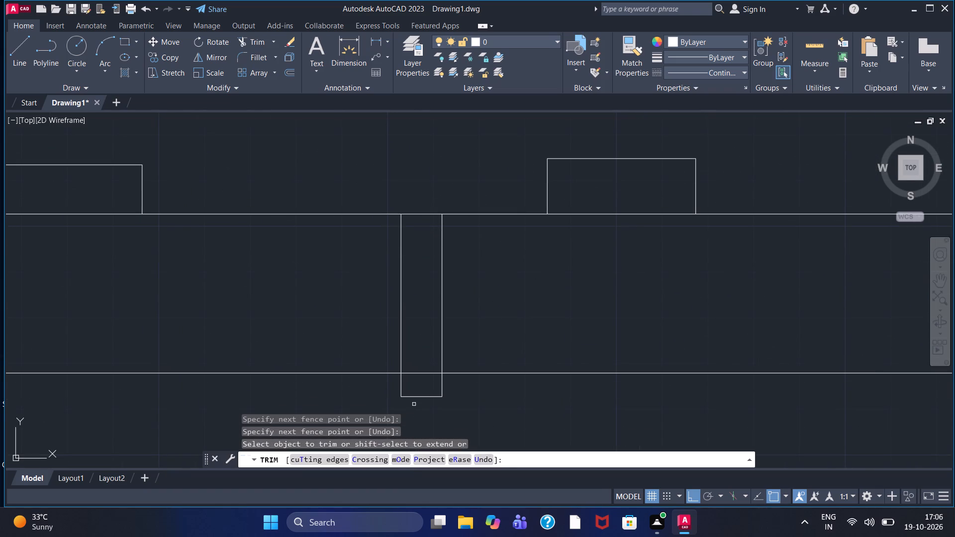
# Trim the narrow strip's vertical lines and closing line where they extend below the rectangle's base.
pyautogui.moveTo(393, 383); pyautogui.dragTo(457, 380)
pyautogui.moveTo(429, 390); pyautogui.dragTo(425, 407)
pyautogui.scroll(-1, 440, 414)
pyautogui.scroll(-1, 623, 290)
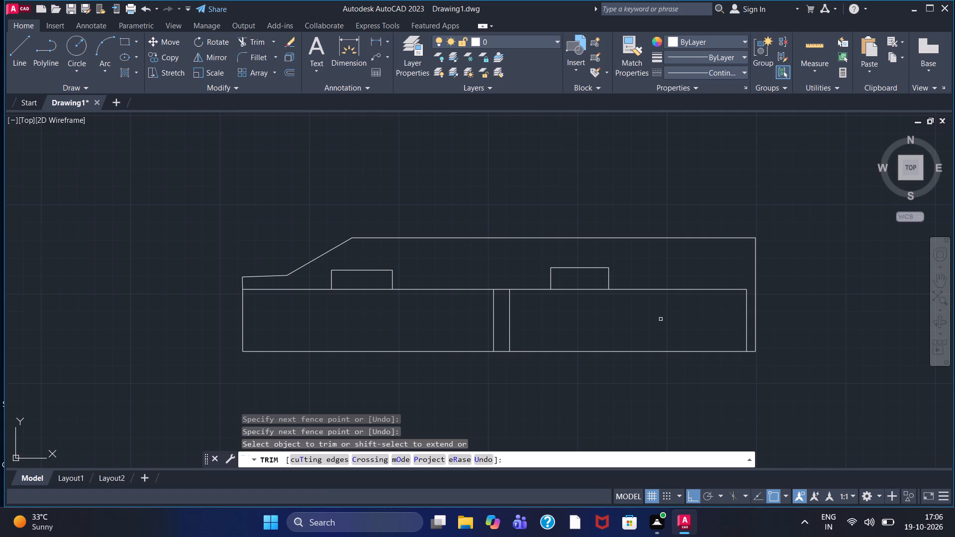
pyautogui.press('Escape')
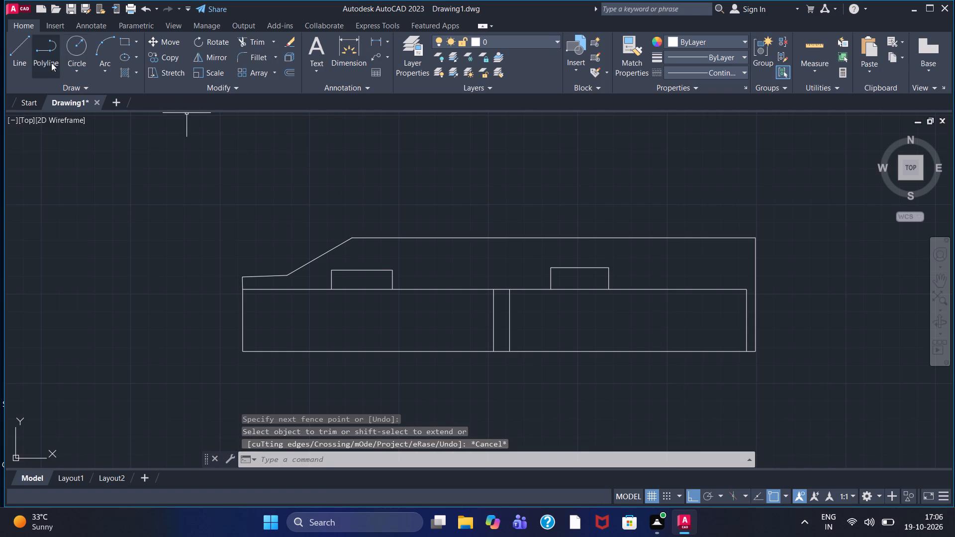
# Draw a V of two sloping lines across the outline's top edge, between the second small box and the outline's right end.
pyautogui.click(26, 55)
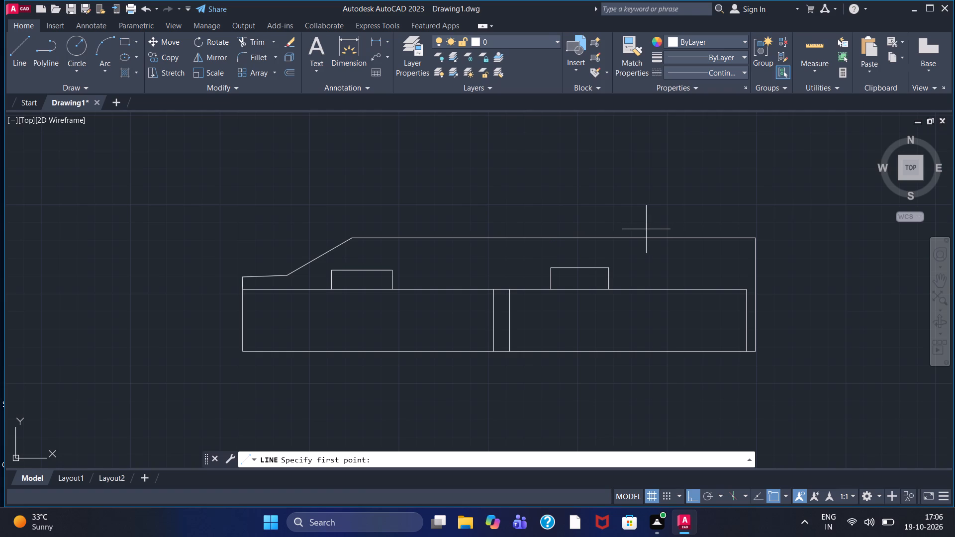
pyautogui.click(661, 230)
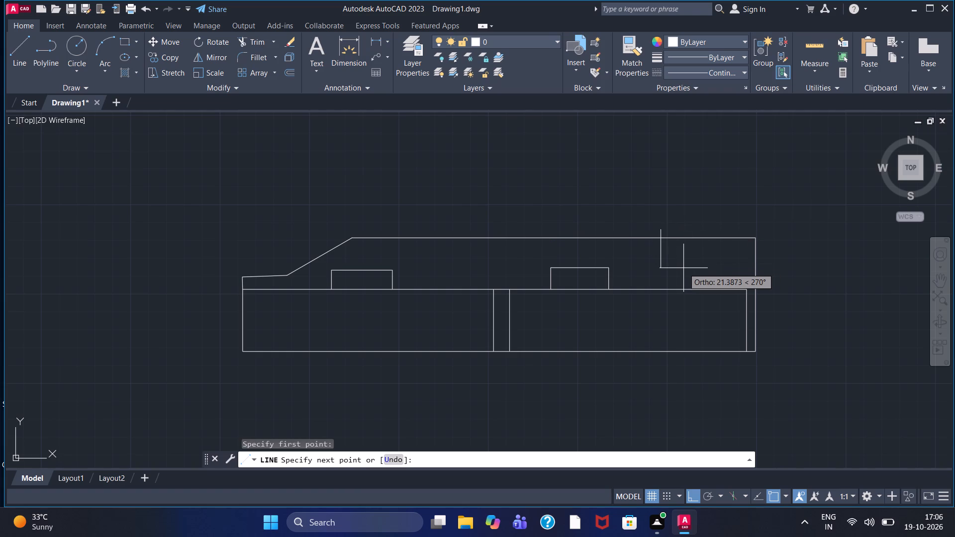
pyautogui.press('F8')
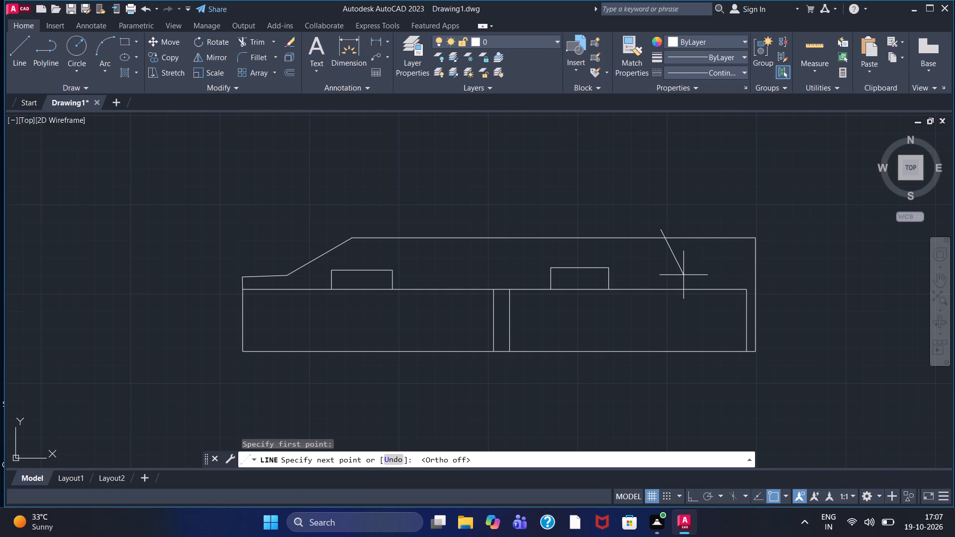
pyautogui.click(683, 275)
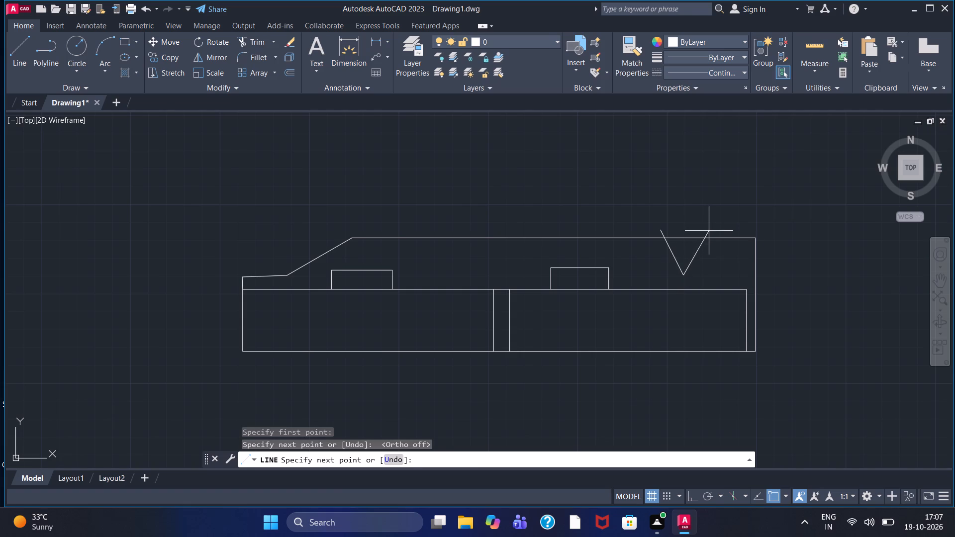
pyautogui.click(709, 230)
pyautogui.rightClick(709, 230)
pyautogui.click(723, 235)
# Trim both arms of the V where they project above the outline's top edge.
pyautogui.scroll(1, 681, 222)
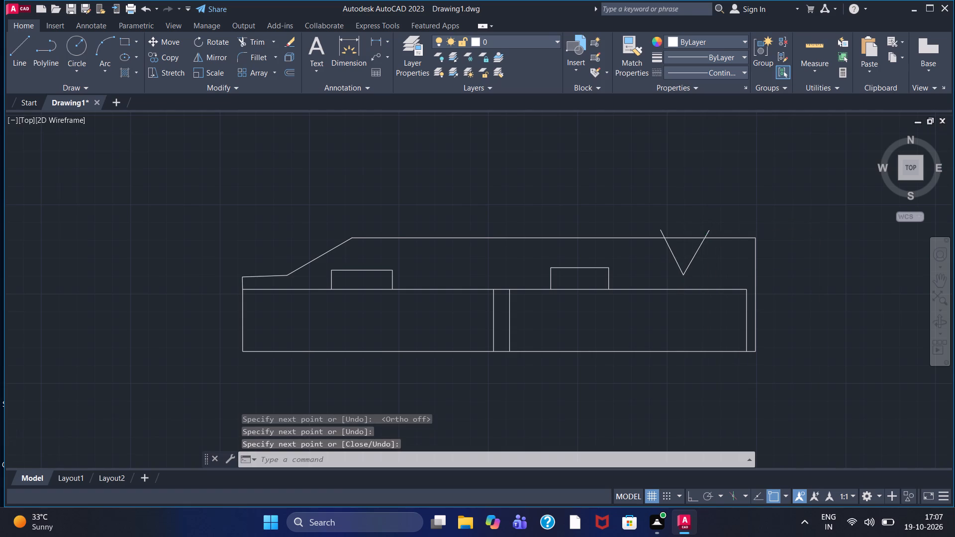
pyautogui.click(246, 39)
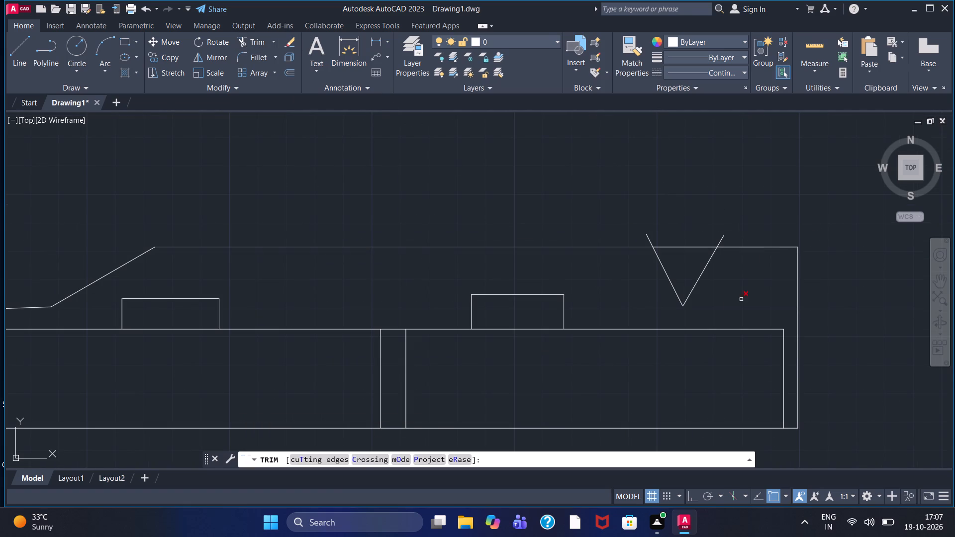
pyautogui.scroll(2, 633, 238)
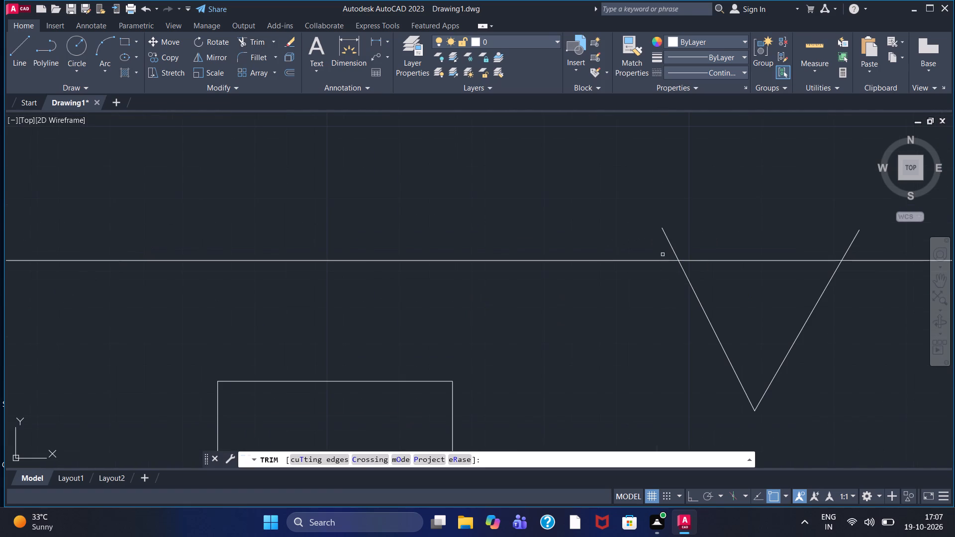
pyautogui.moveTo(663, 255); pyautogui.dragTo(720, 235)
pyautogui.moveTo(844, 241); pyautogui.dragTo(867, 245)
pyautogui.scroll(-1, 810, 244)
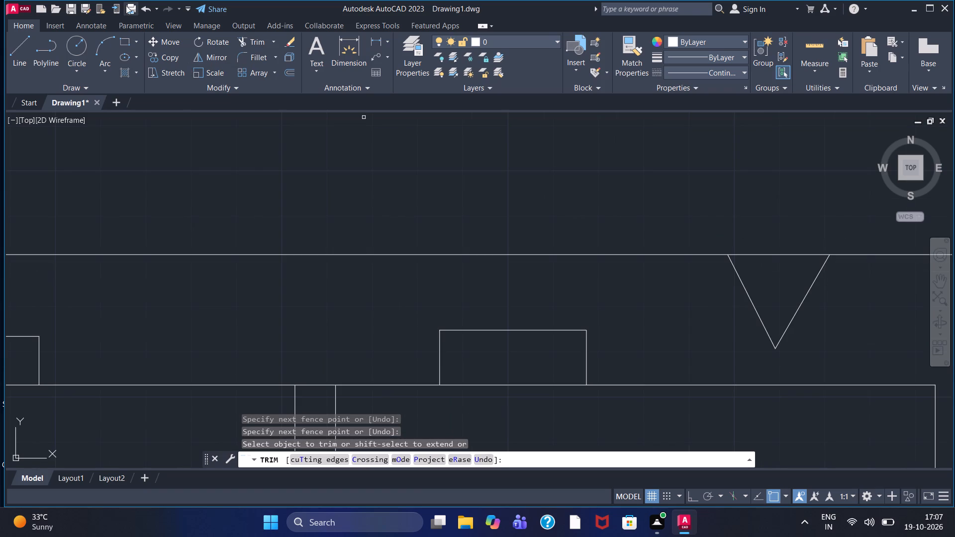
# Fillet the bottom point of the V notch with radius 3.
pyautogui.click(247, 58)
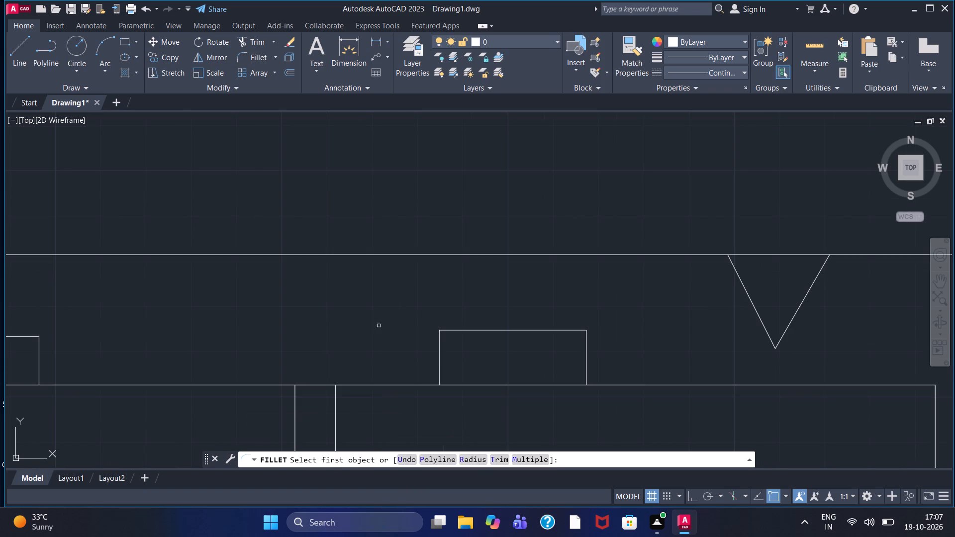
pyautogui.click(475, 461)
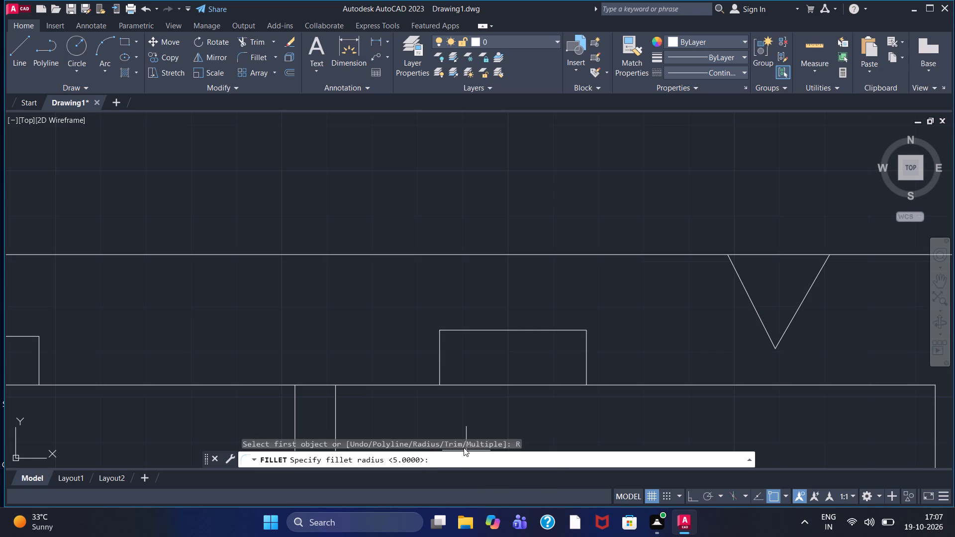
pyautogui.press('3')
pyautogui.press('Return')
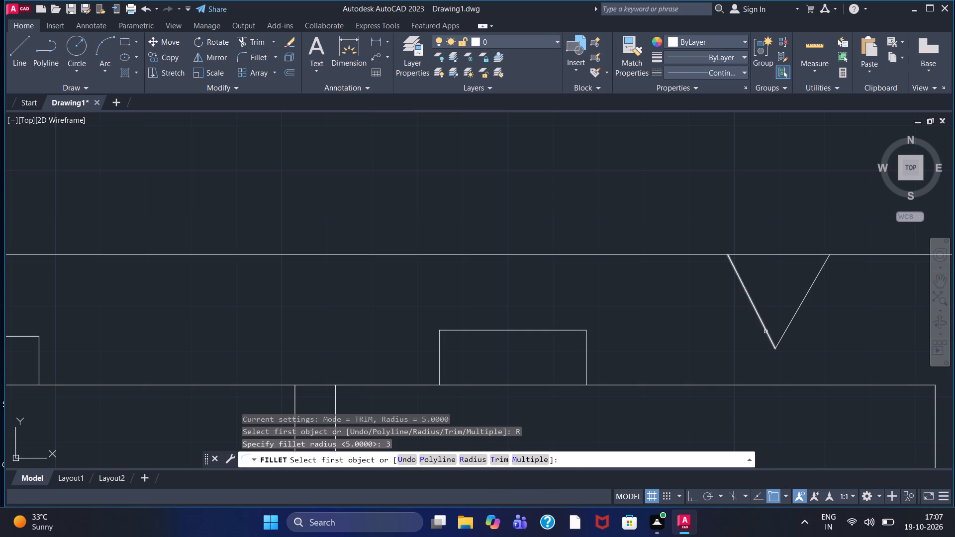
pyautogui.click(765, 327)
pyautogui.click(784, 334)
pyautogui.scroll(-1, 779, 334)
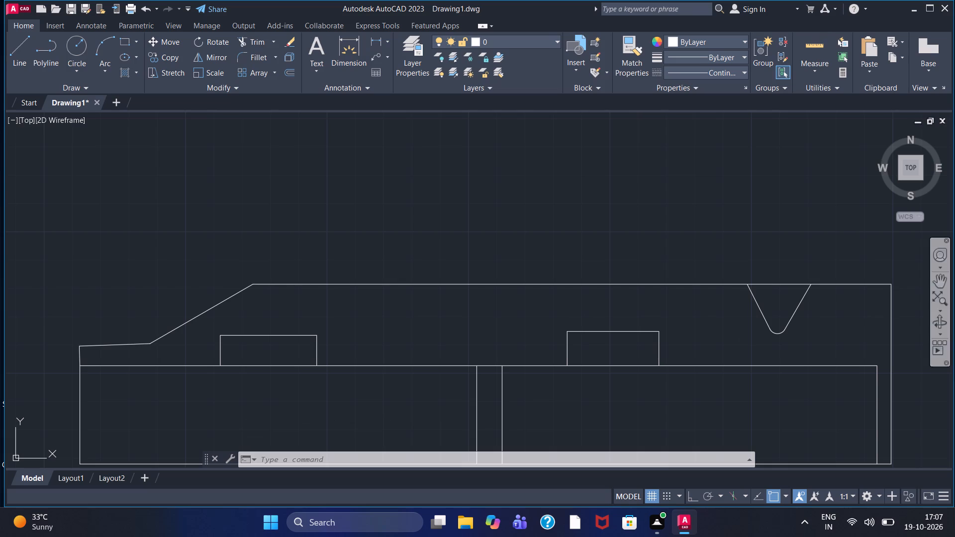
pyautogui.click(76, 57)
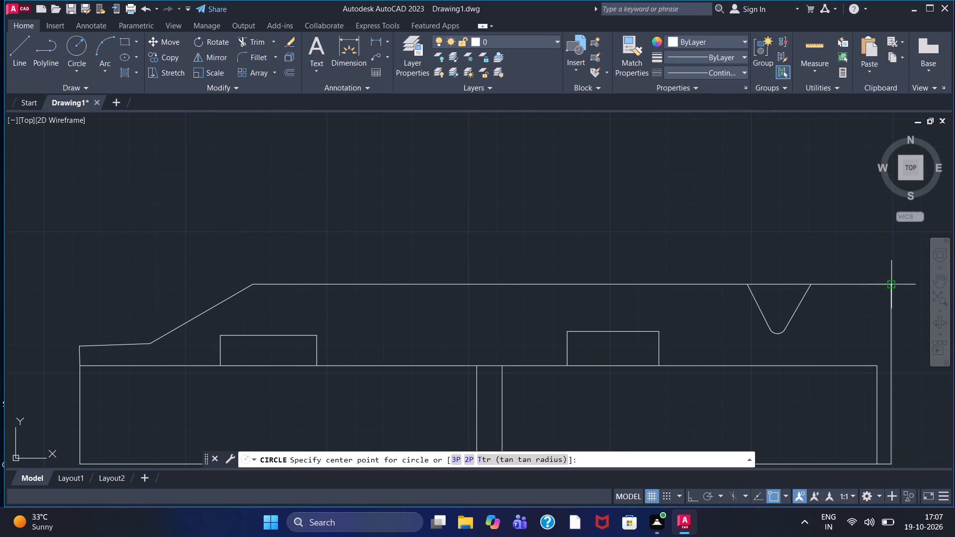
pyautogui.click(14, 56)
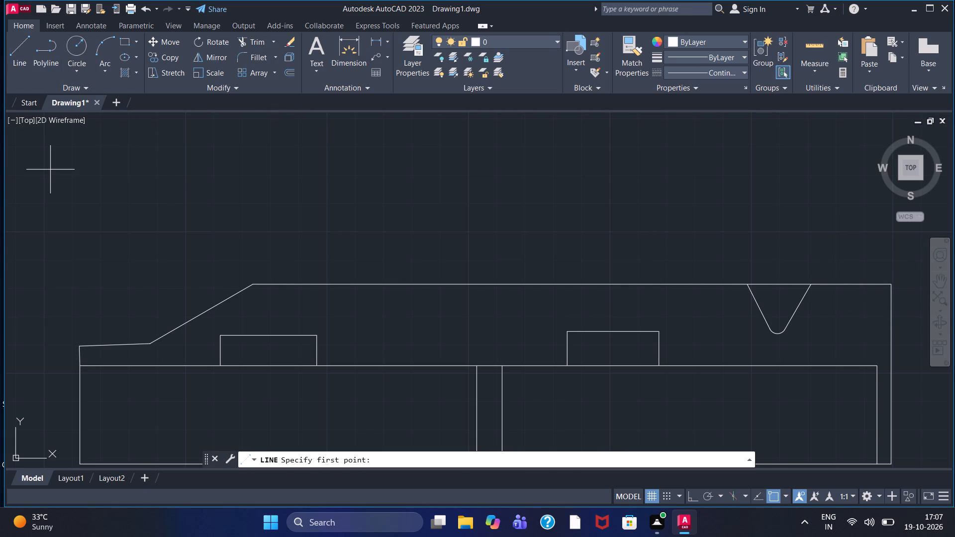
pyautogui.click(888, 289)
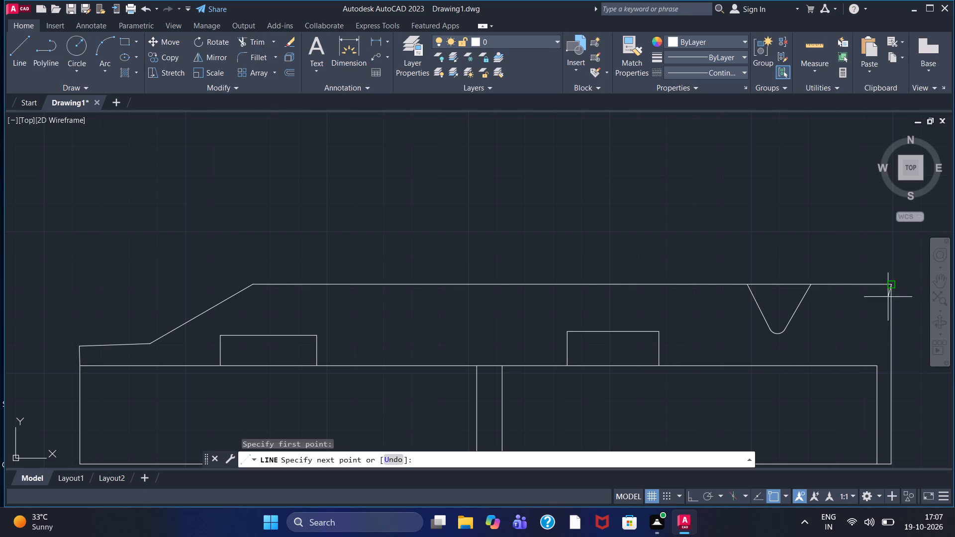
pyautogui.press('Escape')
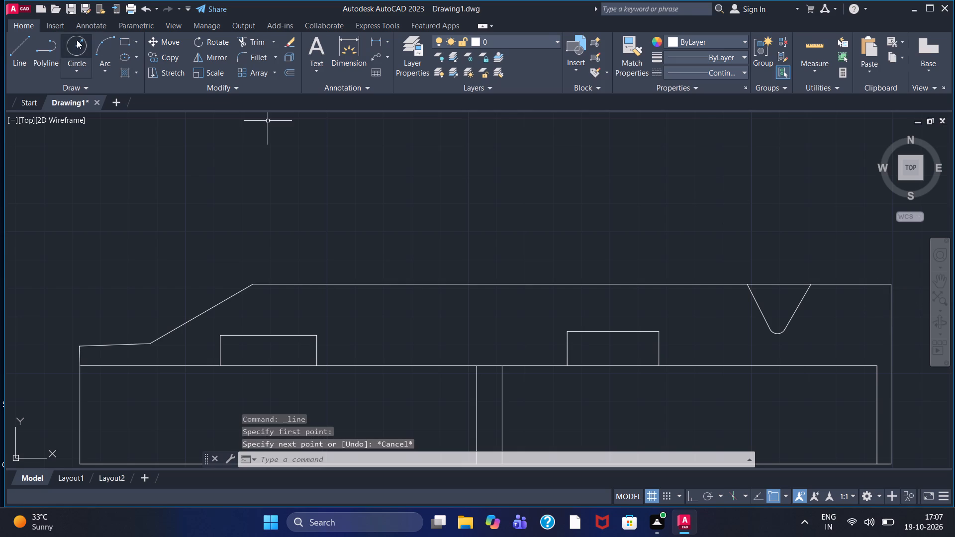
# Draw guide lines from the outline's upper-right corner, 8 straight down and 8 horizontally inward.
pyautogui.click(16, 42)
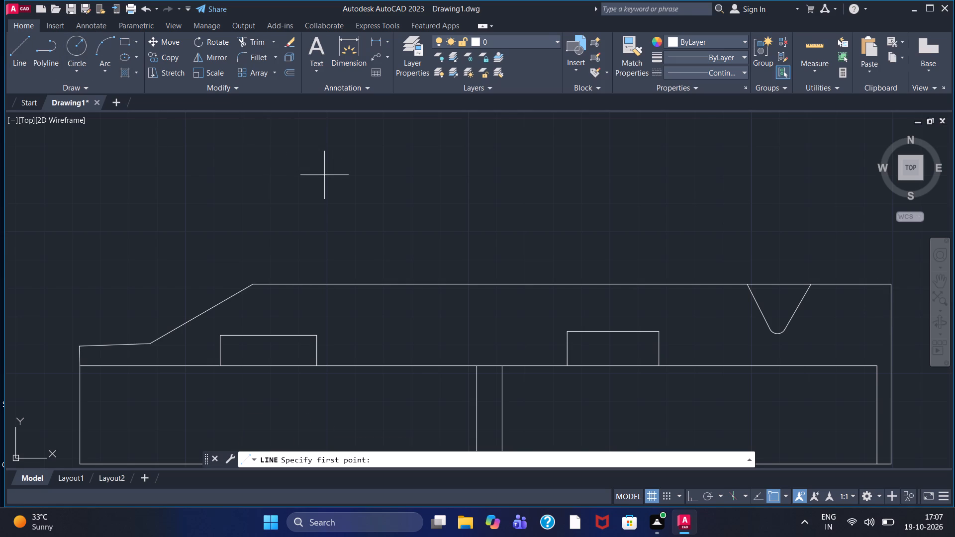
pyautogui.press('F8')
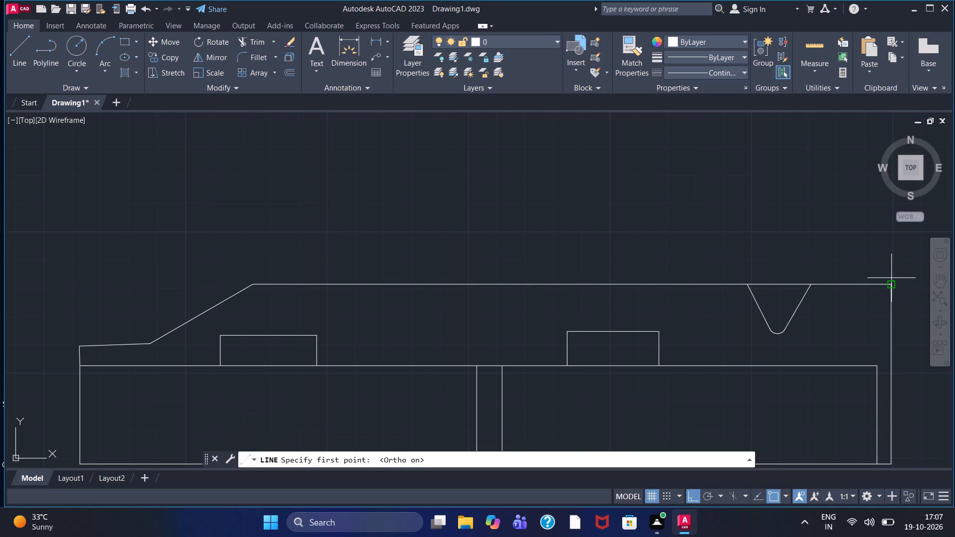
pyautogui.click(890, 282)
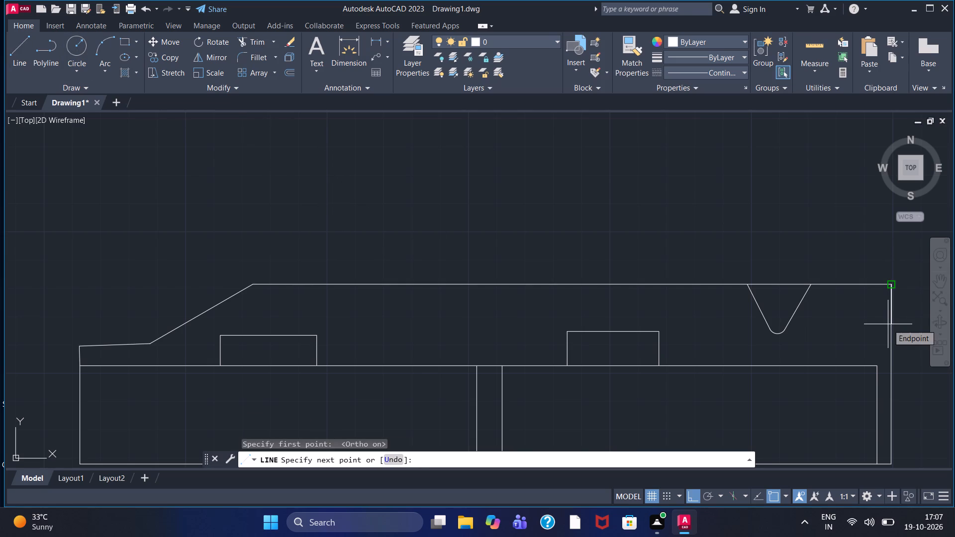
pyautogui.press('8')
pyautogui.press('Return')
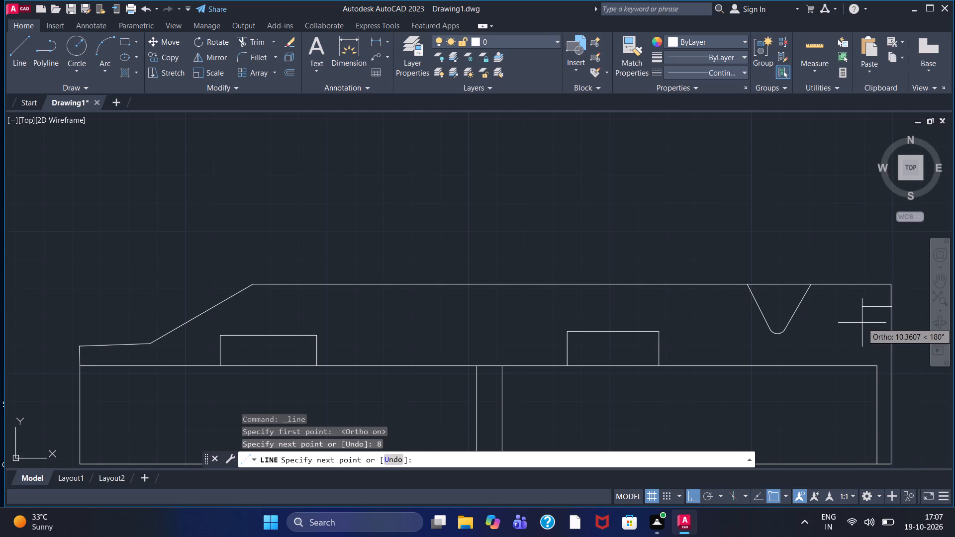
pyautogui.press('8')
pyautogui.press('Return')
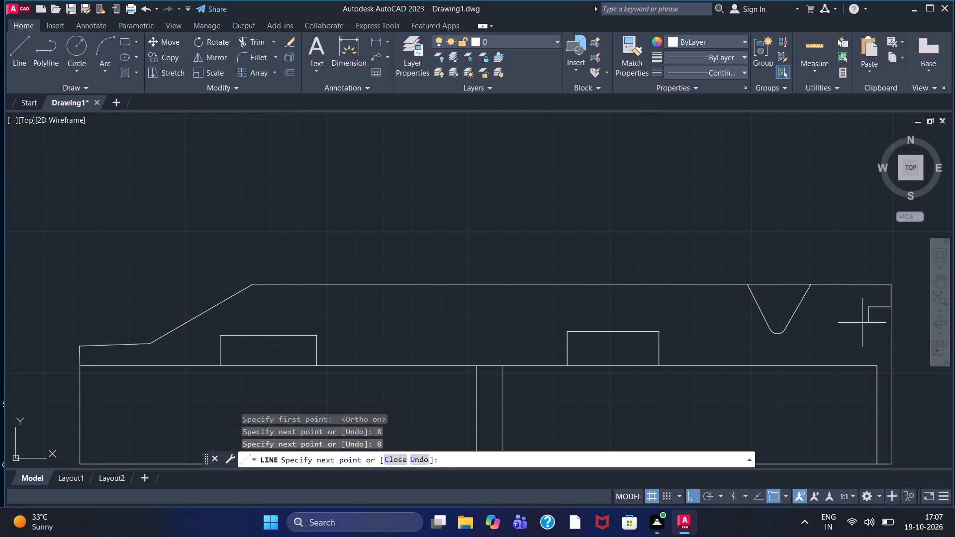
pyautogui.press('Escape')
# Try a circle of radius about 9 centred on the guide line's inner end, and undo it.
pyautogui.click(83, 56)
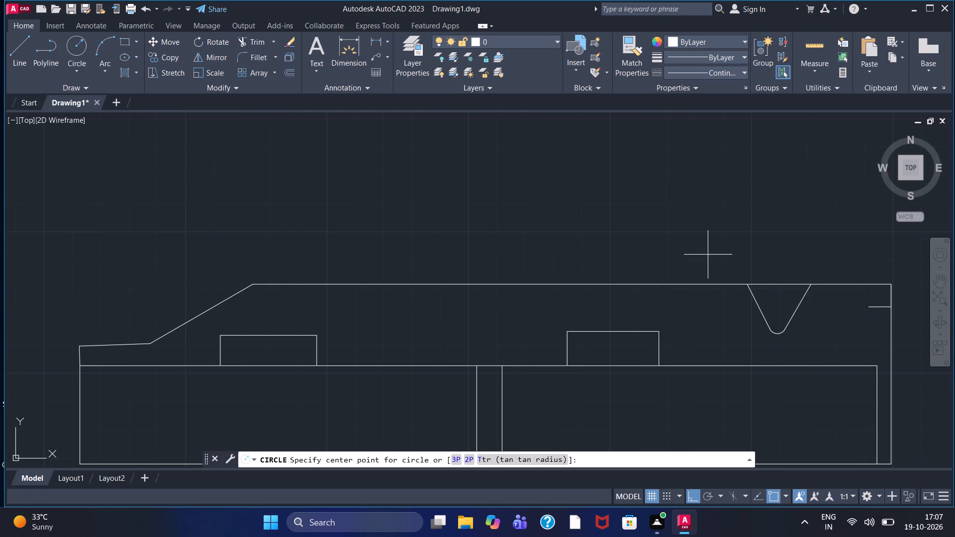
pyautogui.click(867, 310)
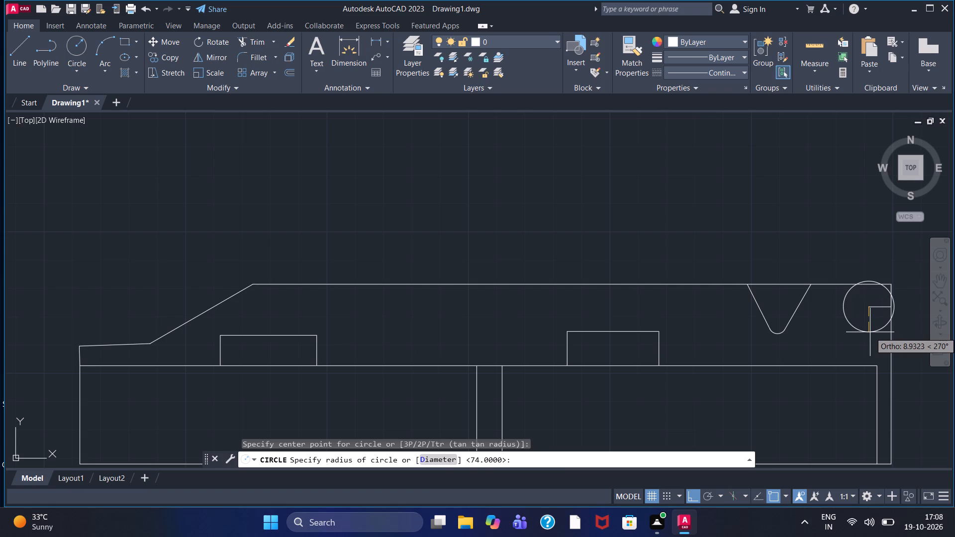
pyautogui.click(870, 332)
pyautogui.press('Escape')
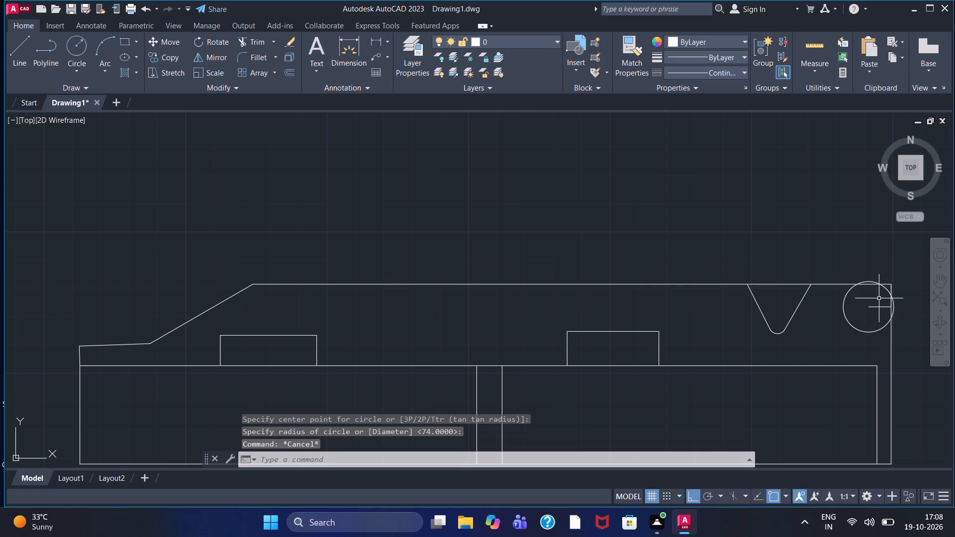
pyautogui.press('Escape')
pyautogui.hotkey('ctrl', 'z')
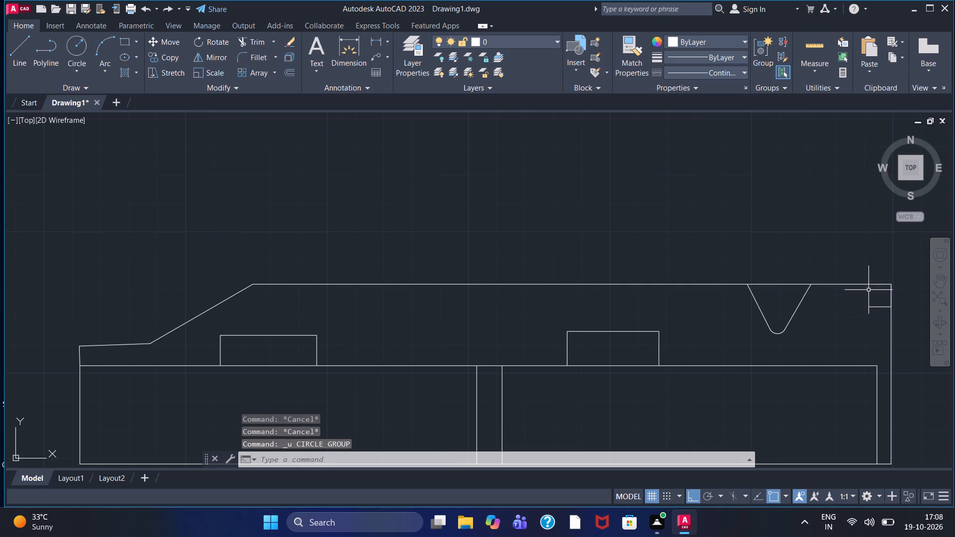
# Draw a circle of radius 8 centred on the outline's upper-right corner.
pyautogui.click(81, 46)
pyautogui.click(889, 285)
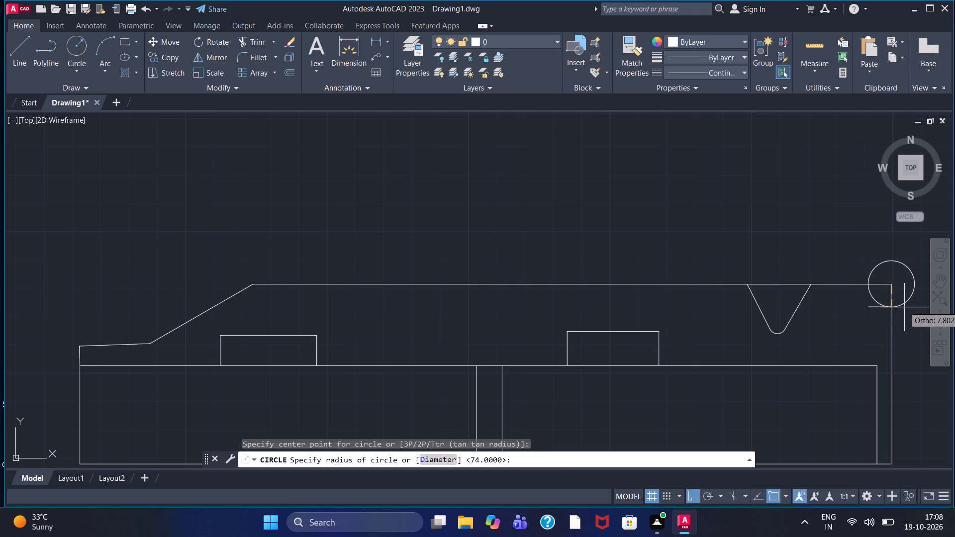
pyautogui.press('8')
pyautogui.press('Return')
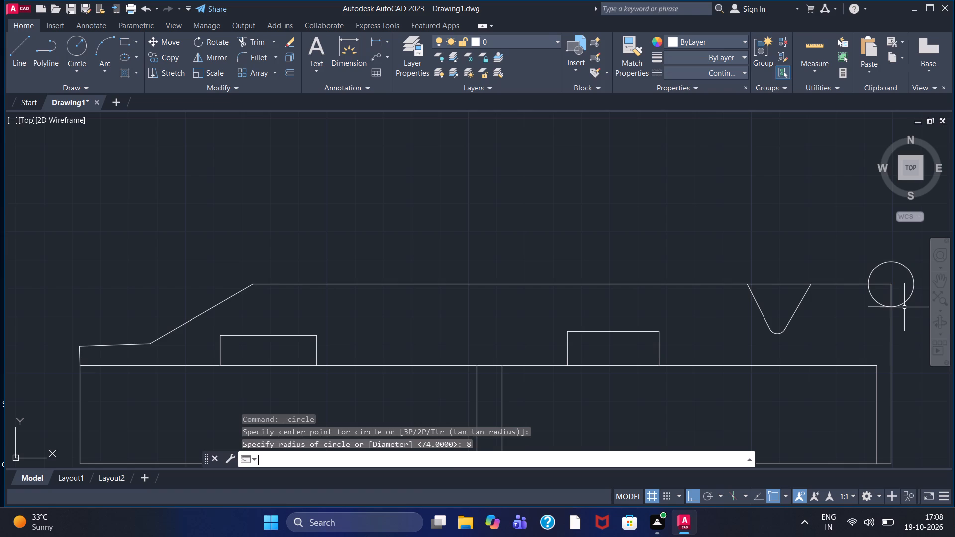
pyautogui.press('Escape')
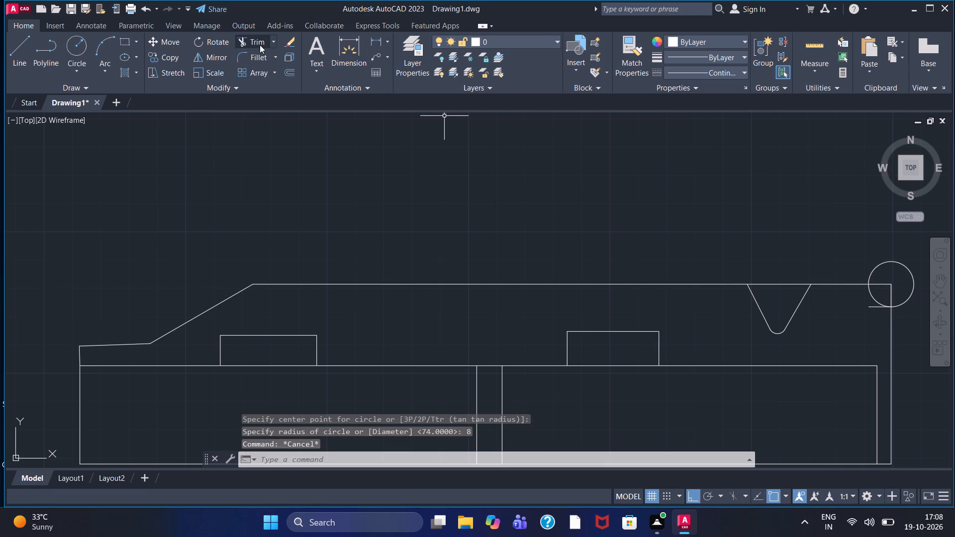
# Trim the circle outside the outline and the corner edges inside it, leaving a concave quarter-round notch.
pyautogui.click(260, 45)
pyautogui.middleClick(874, 268)
pyautogui.scroll(1, 874, 268)
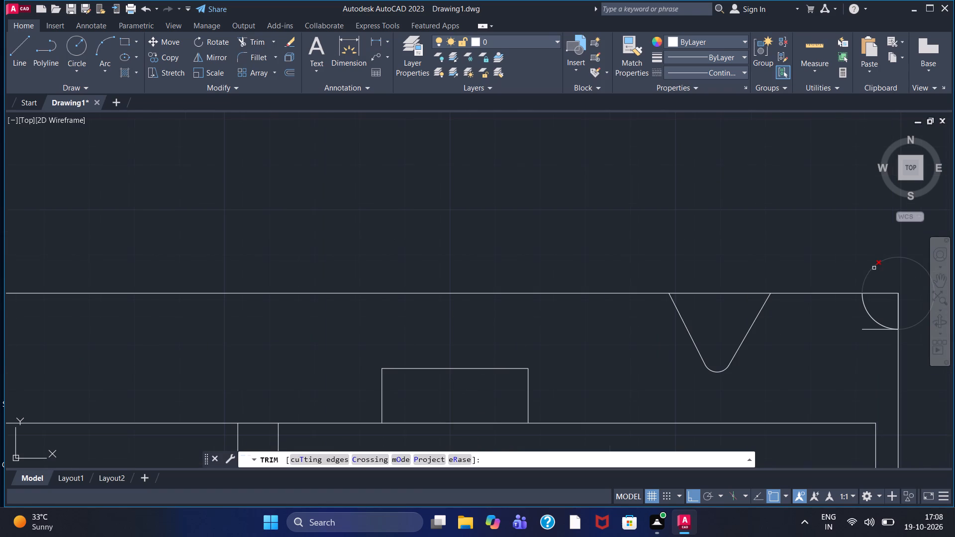
pyautogui.moveTo(862, 250); pyautogui.dragTo(916, 284)
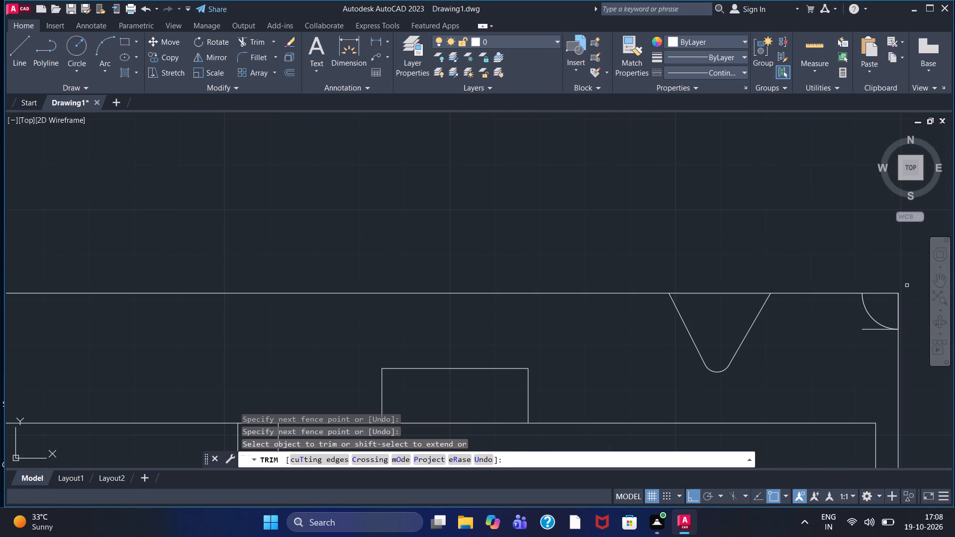
pyautogui.moveTo(879, 288); pyautogui.dragTo(900, 311)
# Trim away the leftover horizontal guide line inside the concave corner notch.
pyautogui.scroll(2, 873, 336)
pyautogui.moveTo(870, 333); pyautogui.dragTo(861, 313)
pyautogui.press('Escape')
# Hatch the outline's solid region around the two boxes and V-notch, including the narrow strip at the right end, with ANSI31.
pyautogui.scroll(-2, 841, 303)
pyautogui.moveTo(760, 338); pyautogui.dragTo(765, 292, button='middle')
pyautogui.scroll(-1, 765, 292)
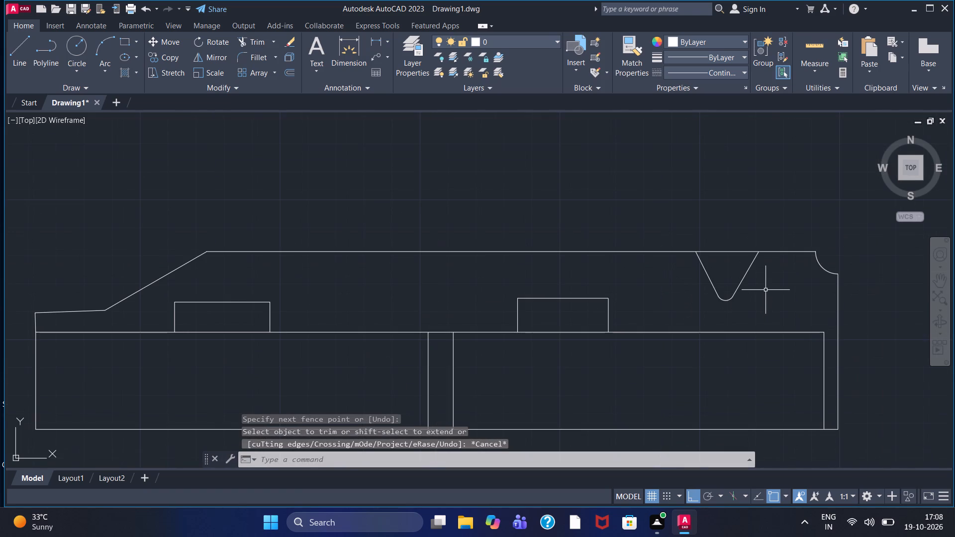
pyautogui.click(120, 74)
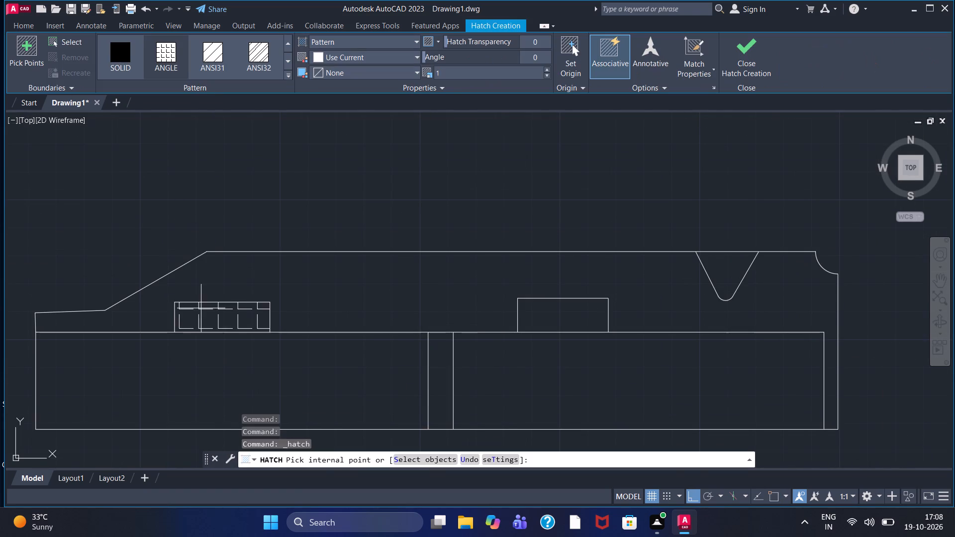
pyautogui.click(210, 56)
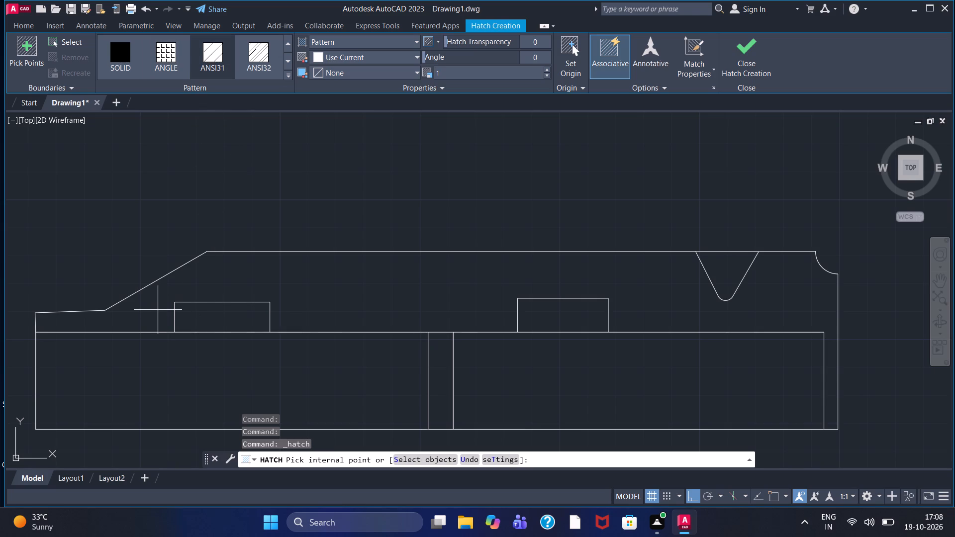
pyautogui.click(150, 308)
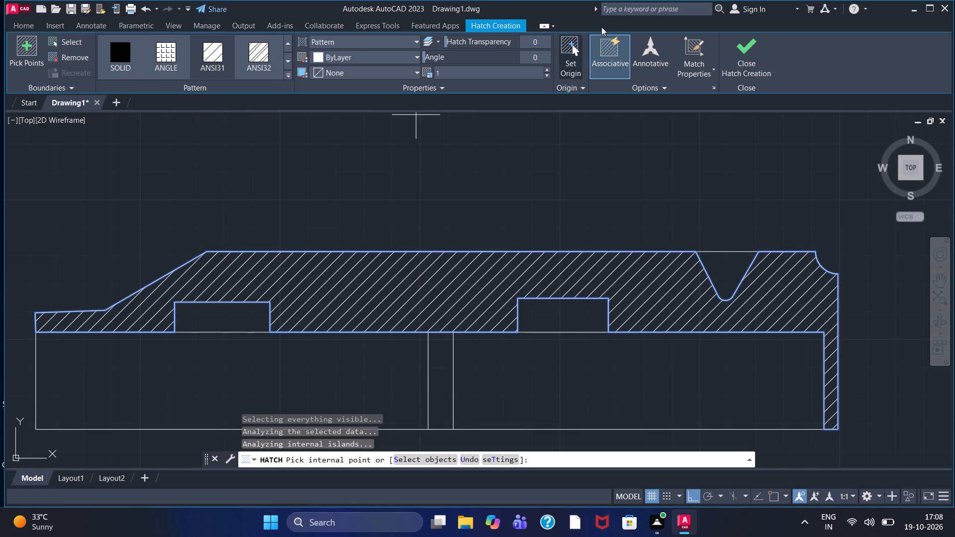
pyautogui.click(740, 66)
# Add multiline text below the hatched outline reading "SECTION B-B" with "SCALE 1:3" on the second line.
pyautogui.scroll(-1, 721, 144)
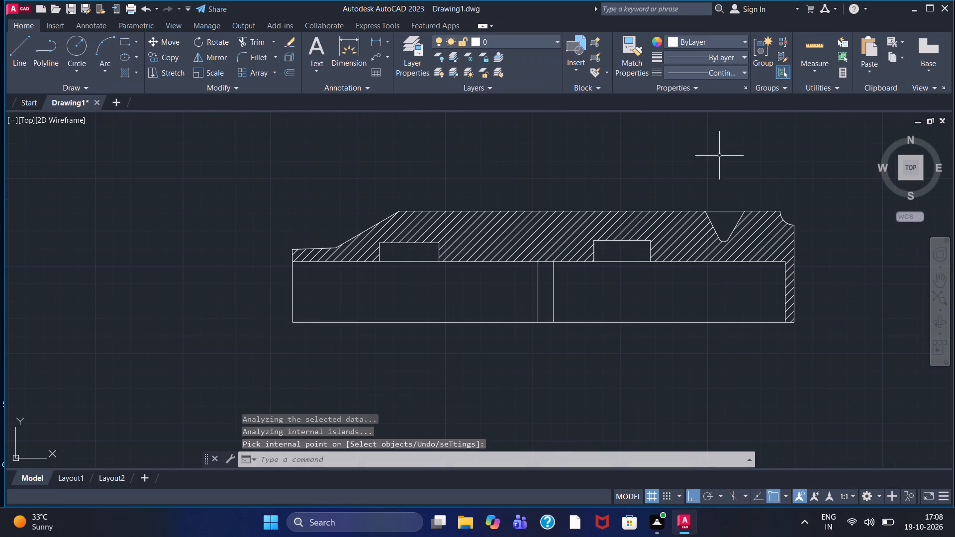
pyautogui.scroll(-1, 631, 205)
pyautogui.moveTo(590, 199); pyautogui.dragTo(423, 190, button='middle')
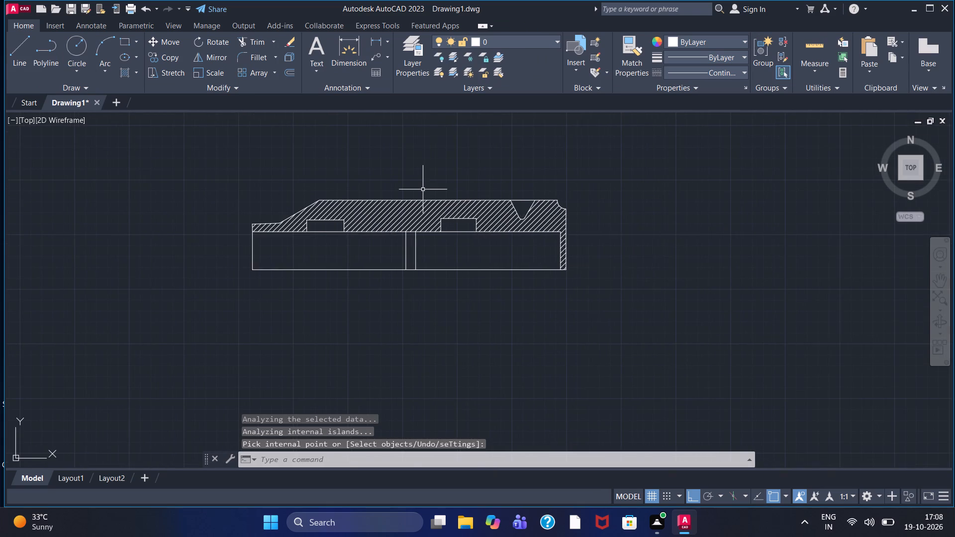
pyautogui.scroll(-2, 423, 189)
pyautogui.scroll(2, 442, 180)
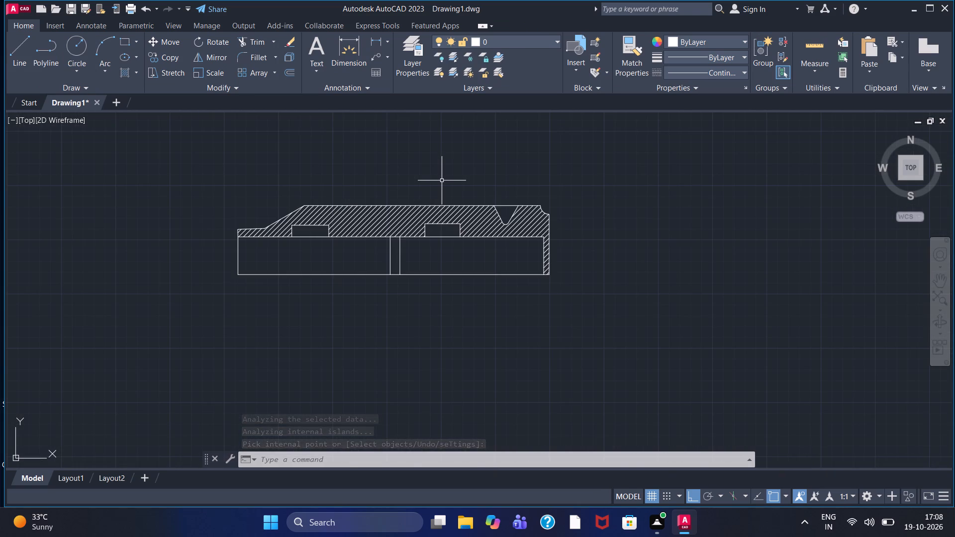
pyautogui.scroll(1, 442, 179)
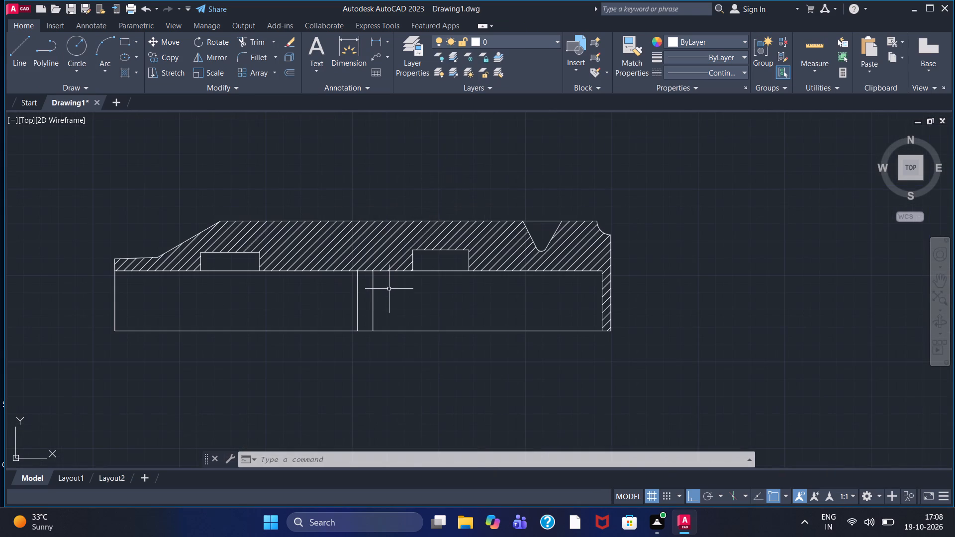
pyautogui.click(319, 41)
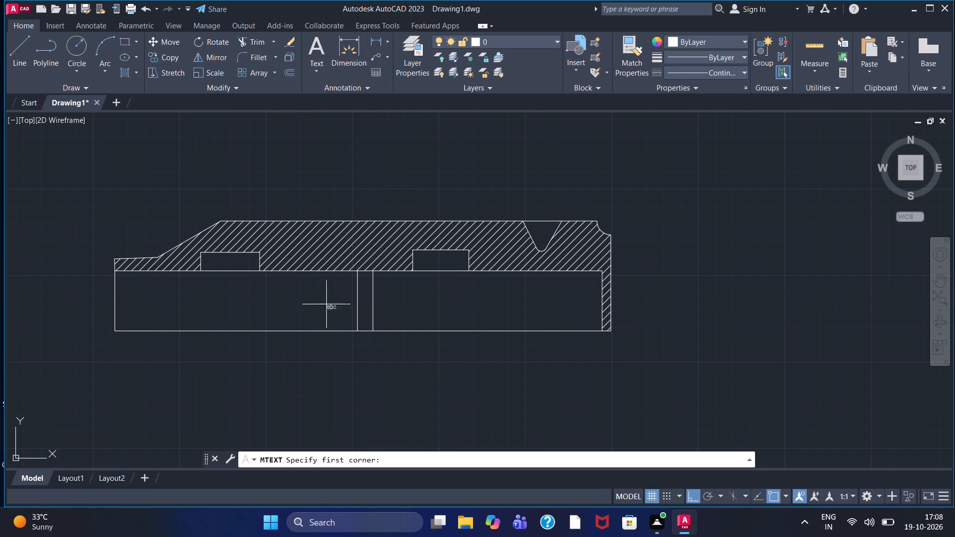
pyautogui.doubleClick(325, 348)
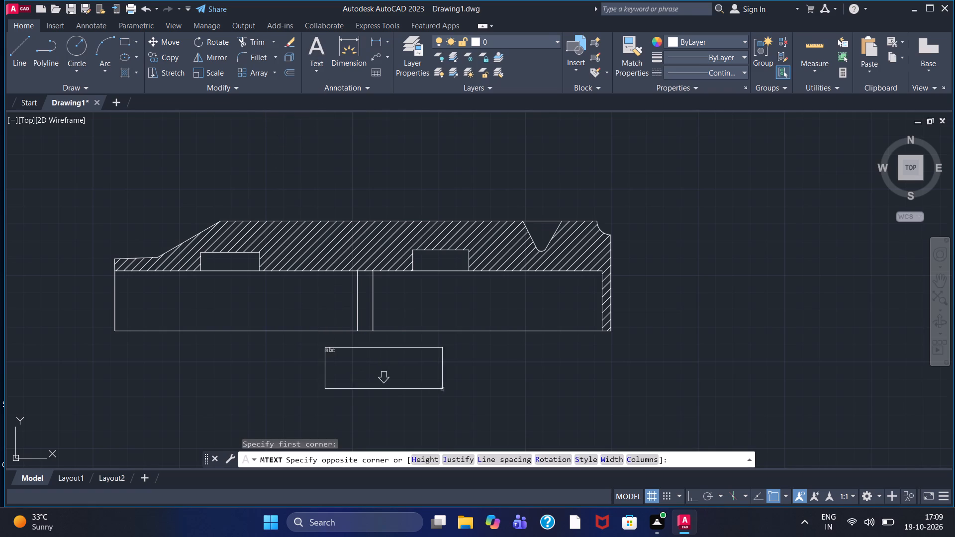
pyautogui.click(502, 383)
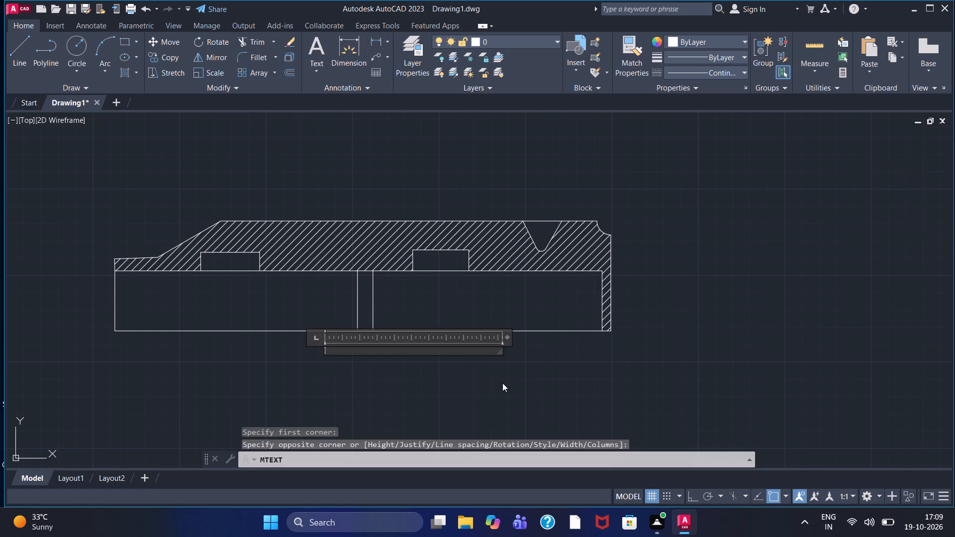
pyautogui.write('SECTION')
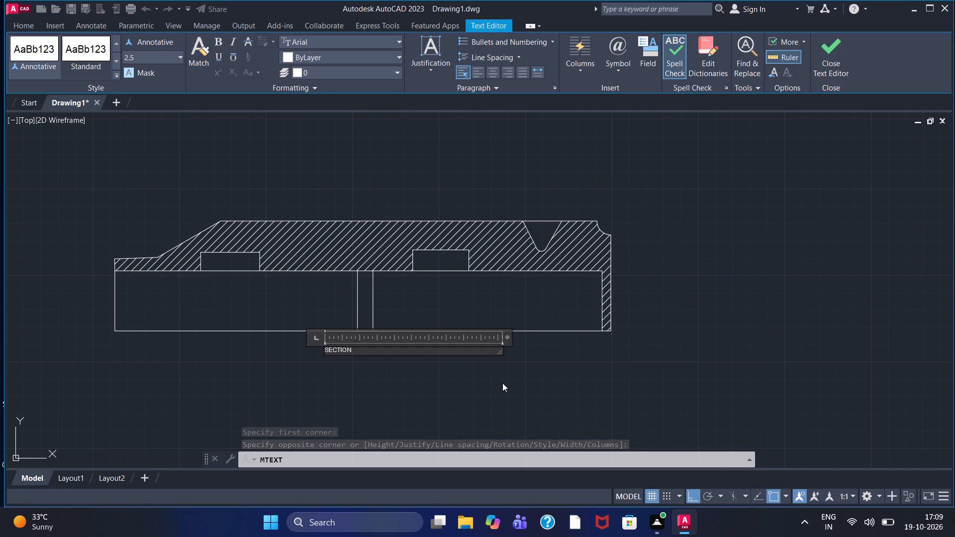
pyautogui.press('space')
pyautogui.write('B-B')
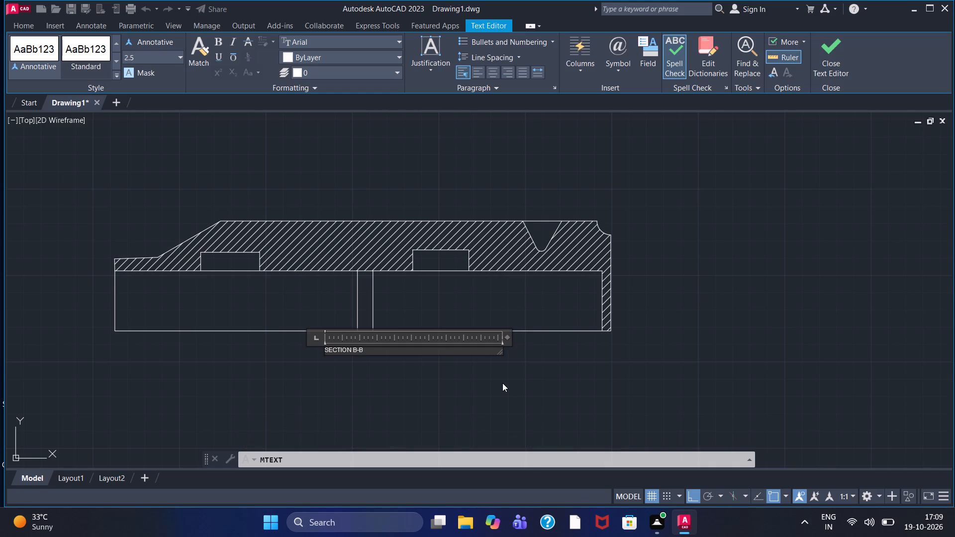
pyautogui.press('Return')
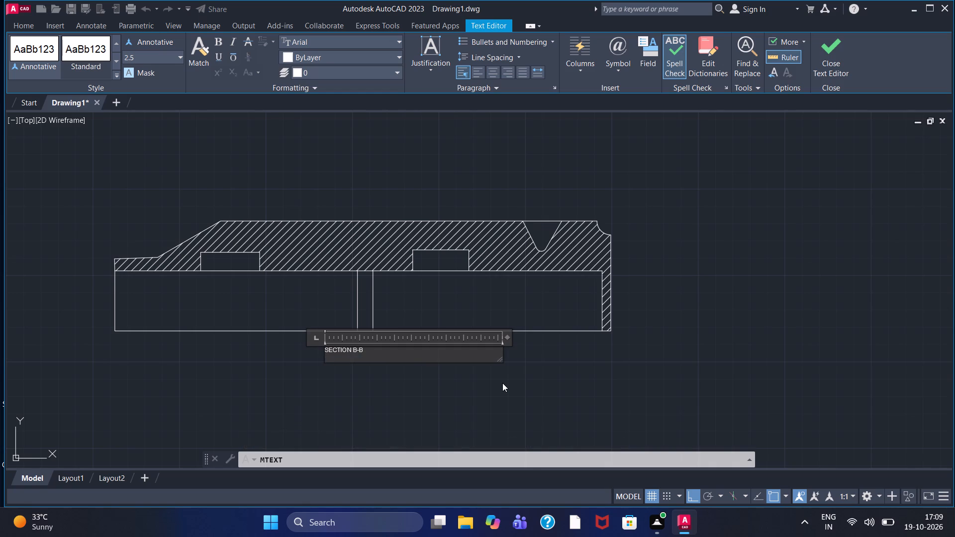
pyautogui.write('SCALE 1')
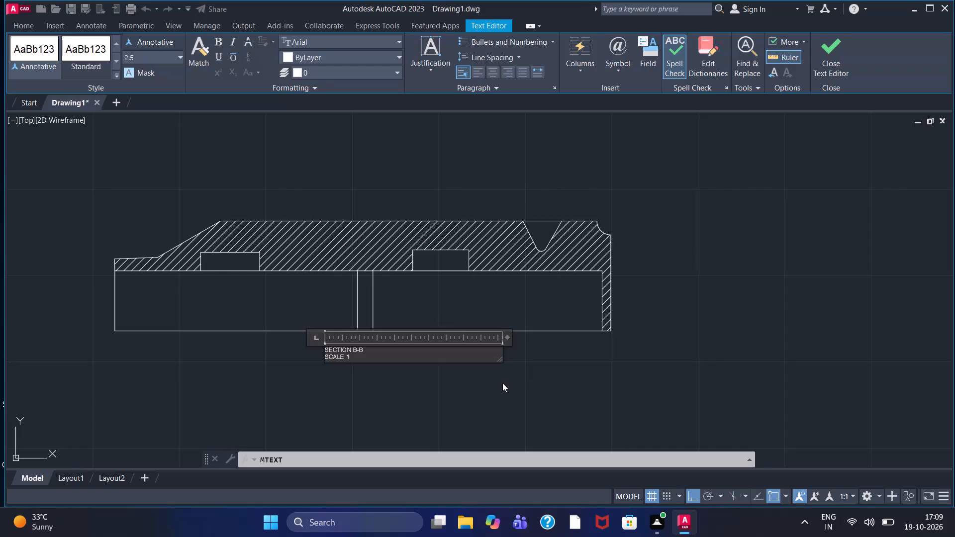
pyautogui.write(':3')
pyautogui.click(527, 370)
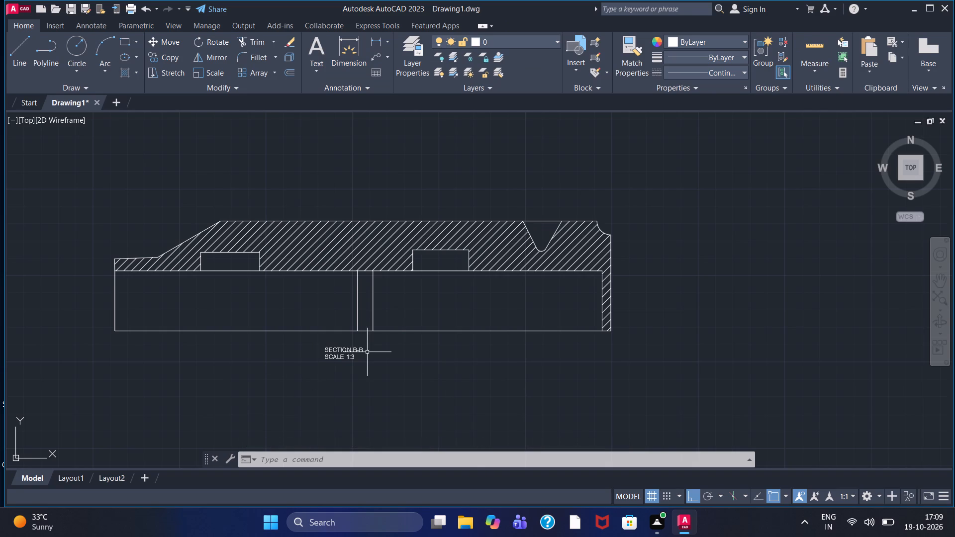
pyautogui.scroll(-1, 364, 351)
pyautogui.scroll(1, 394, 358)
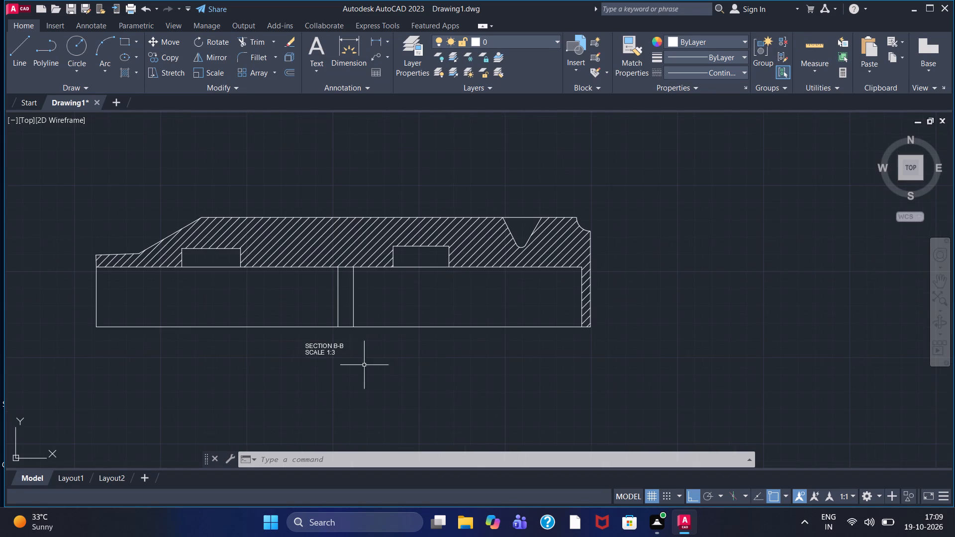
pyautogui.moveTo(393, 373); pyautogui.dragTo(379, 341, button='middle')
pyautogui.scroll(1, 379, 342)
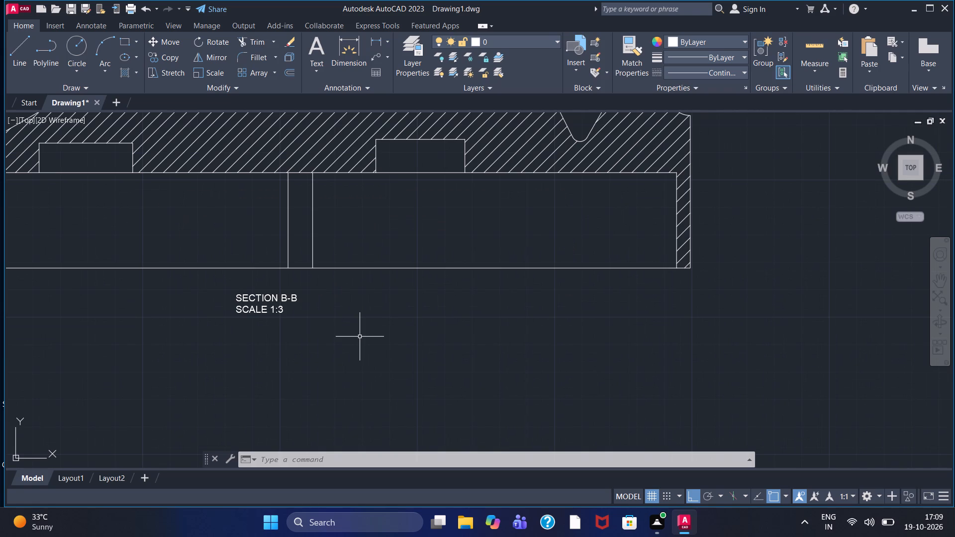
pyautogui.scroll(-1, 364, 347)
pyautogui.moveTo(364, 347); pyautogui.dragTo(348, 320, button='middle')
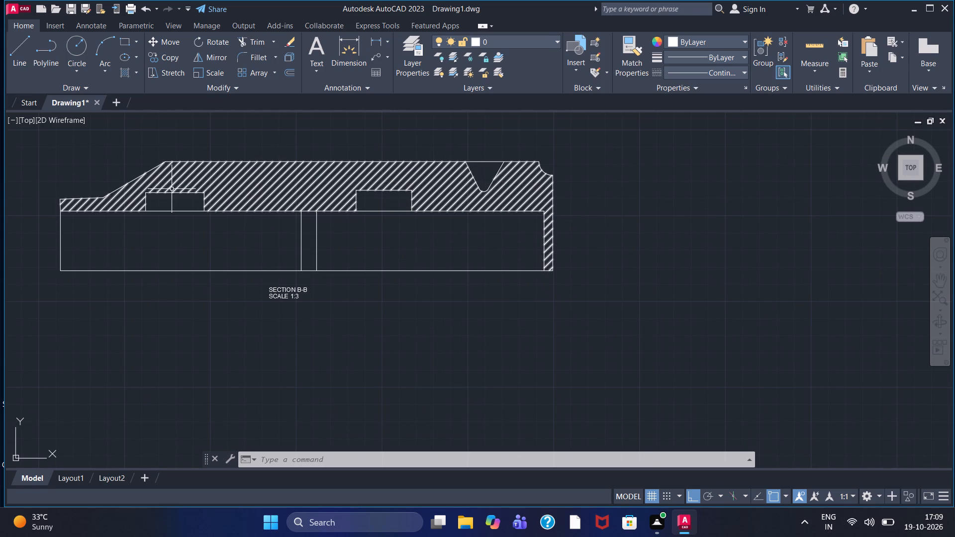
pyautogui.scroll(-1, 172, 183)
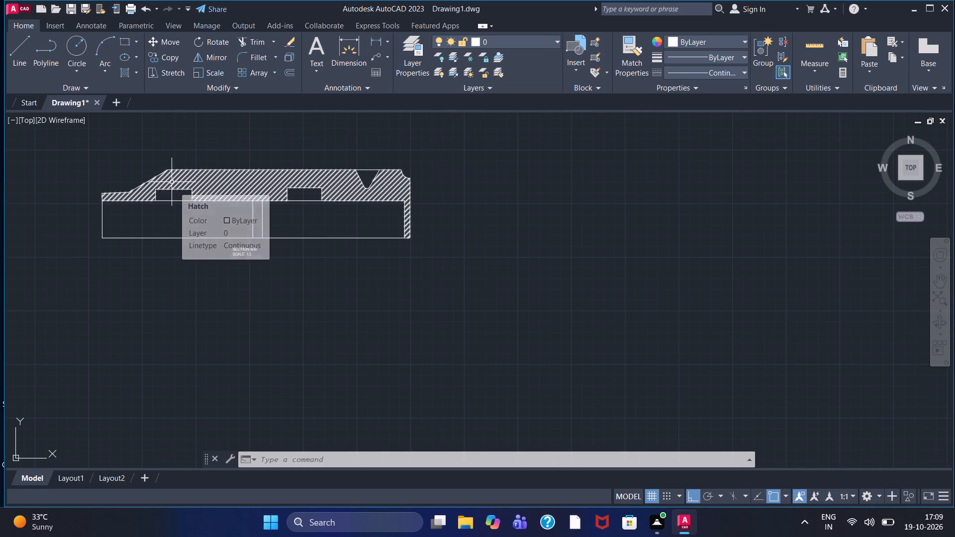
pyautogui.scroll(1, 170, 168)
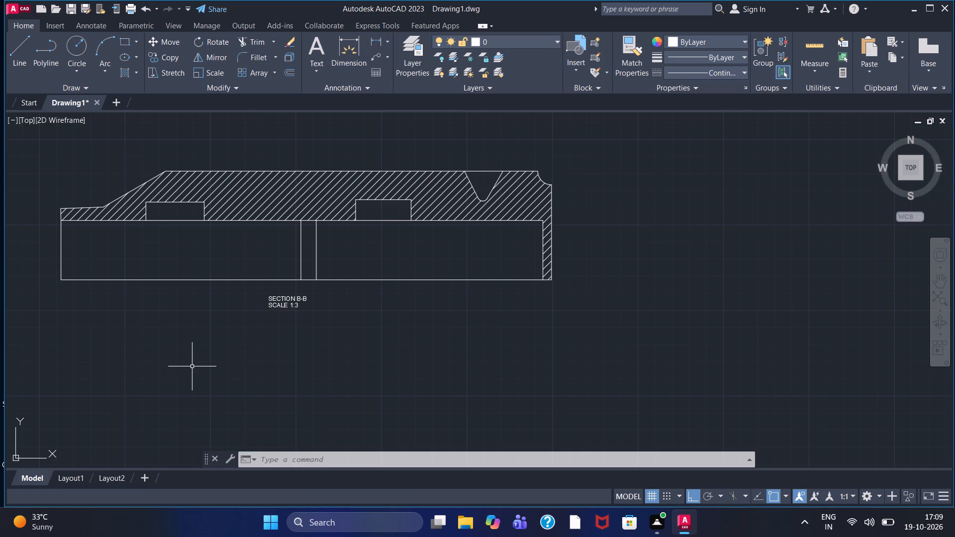
# Draw a circle of radius 20 in the empty area below the SECTION B-B label.
pyautogui.scroll(-1, 240, 358)
pyautogui.moveTo(246, 358); pyautogui.dragTo(243, 285, button='middle')
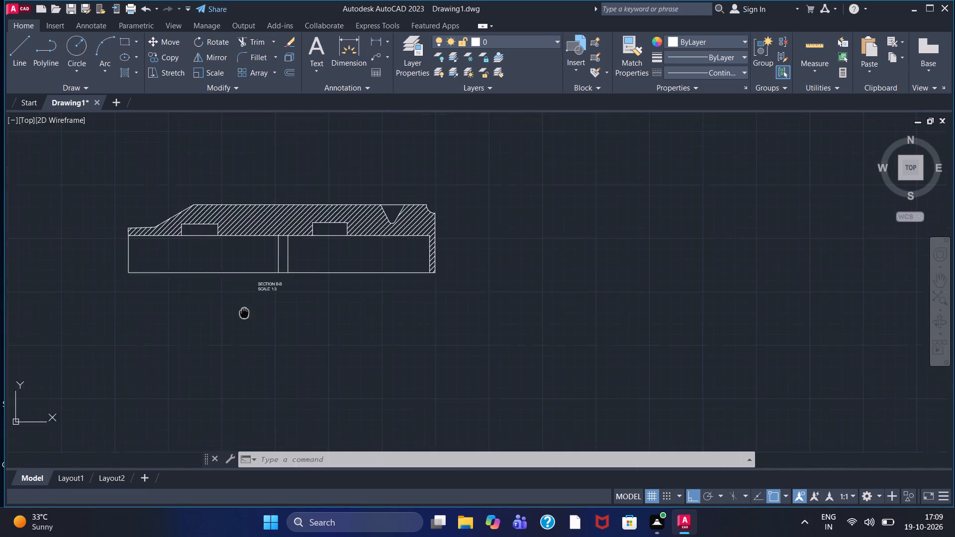
pyautogui.moveTo(243, 285); pyautogui.dragTo(243, 200, button='middle')
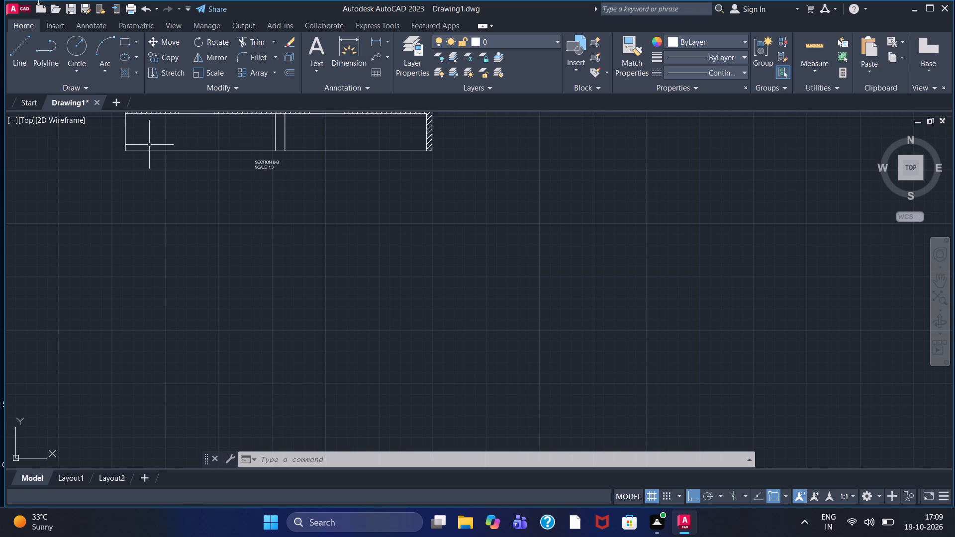
pyautogui.click(70, 37)
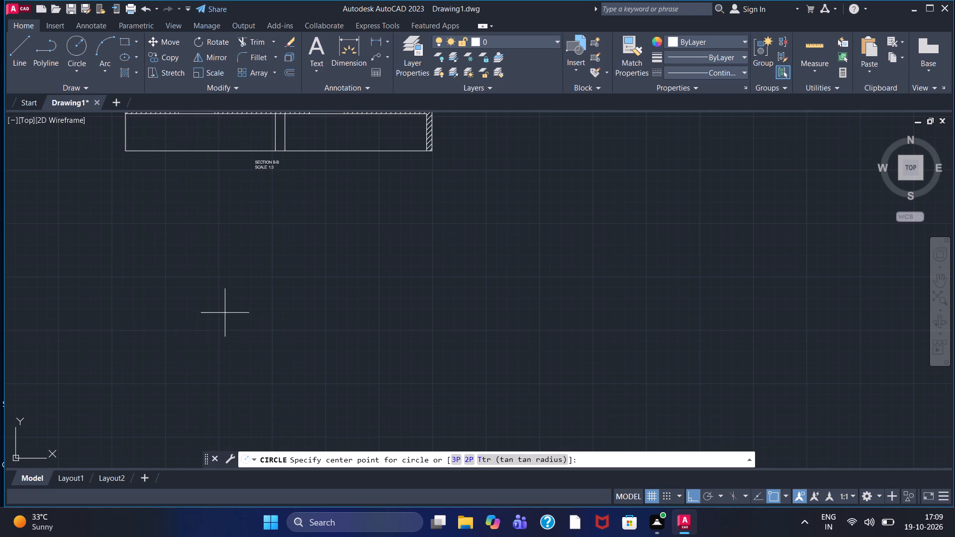
pyautogui.click(233, 310)
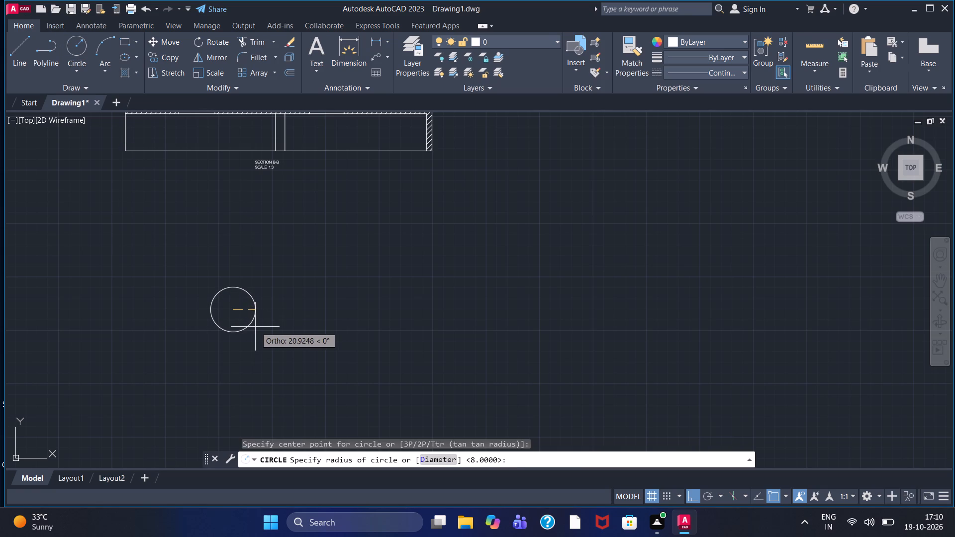
pyautogui.write('20')
pyautogui.press('Return')
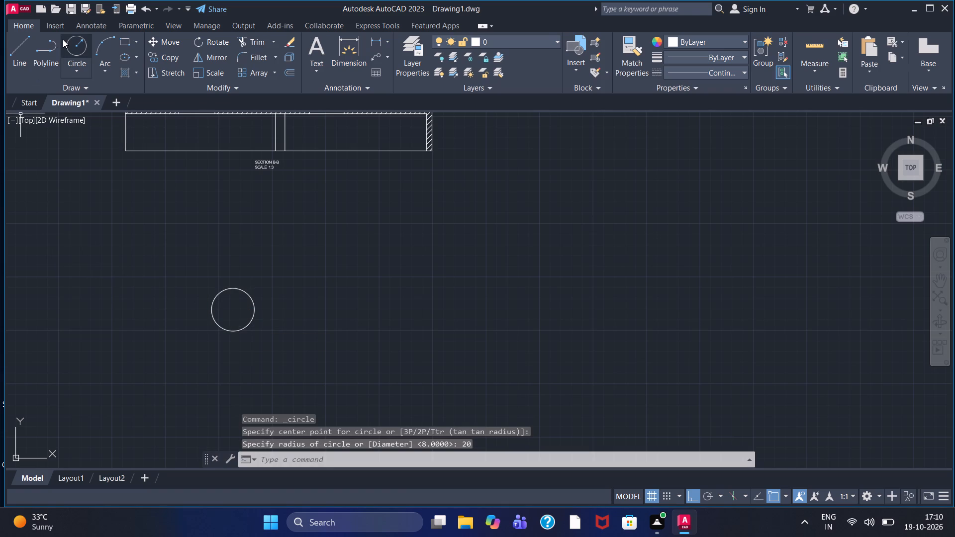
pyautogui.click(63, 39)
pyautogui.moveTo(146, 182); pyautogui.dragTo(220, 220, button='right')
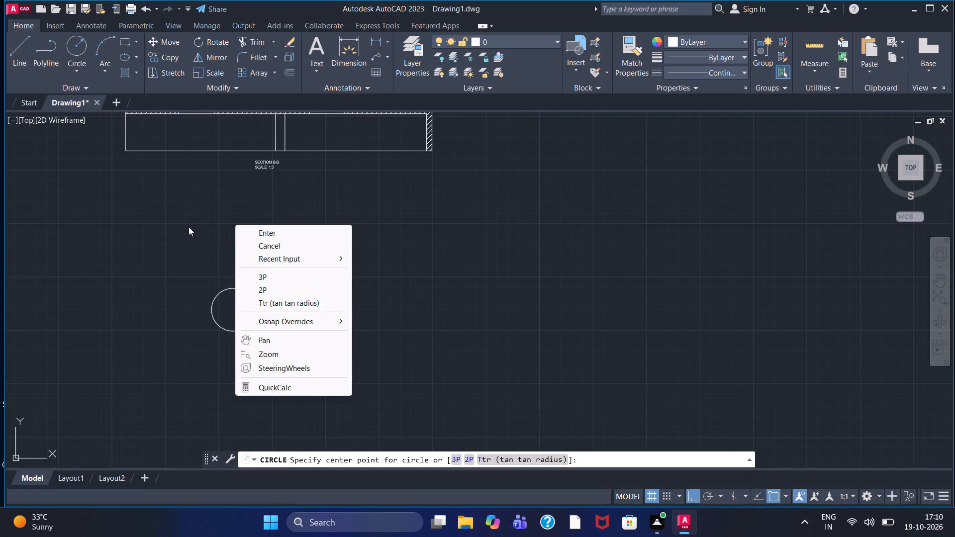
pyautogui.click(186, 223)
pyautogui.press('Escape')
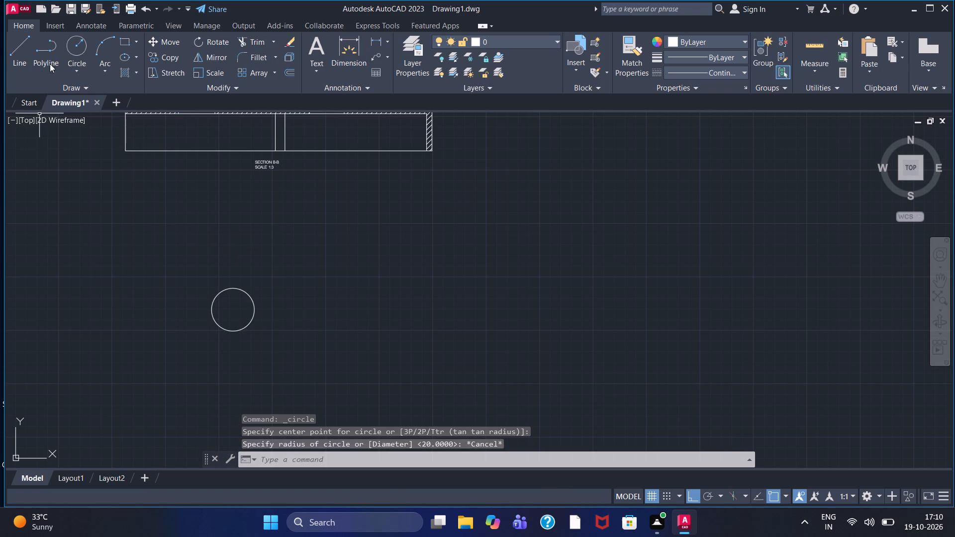
# Draw two larger circles concentric with the radius 20 circle, one of radius 30 and one of radius about 76.
pyautogui.click(74, 52)
pyautogui.click(234, 312)
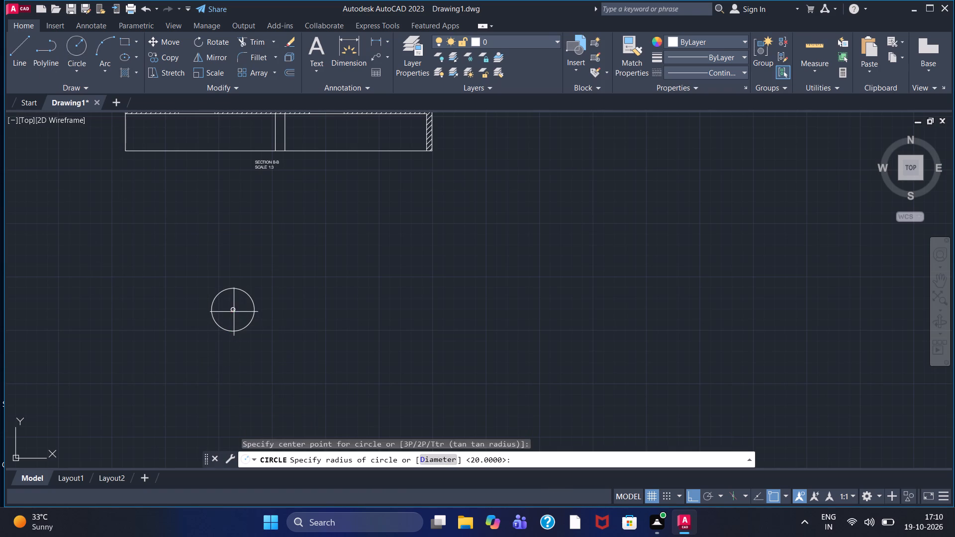
pyautogui.write('30')
pyautogui.press('Return')
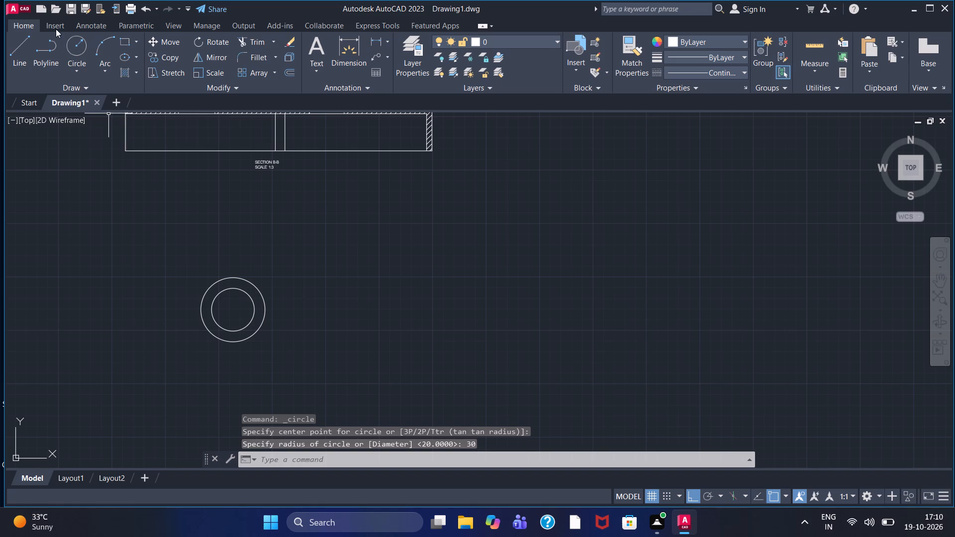
pyautogui.click(79, 46)
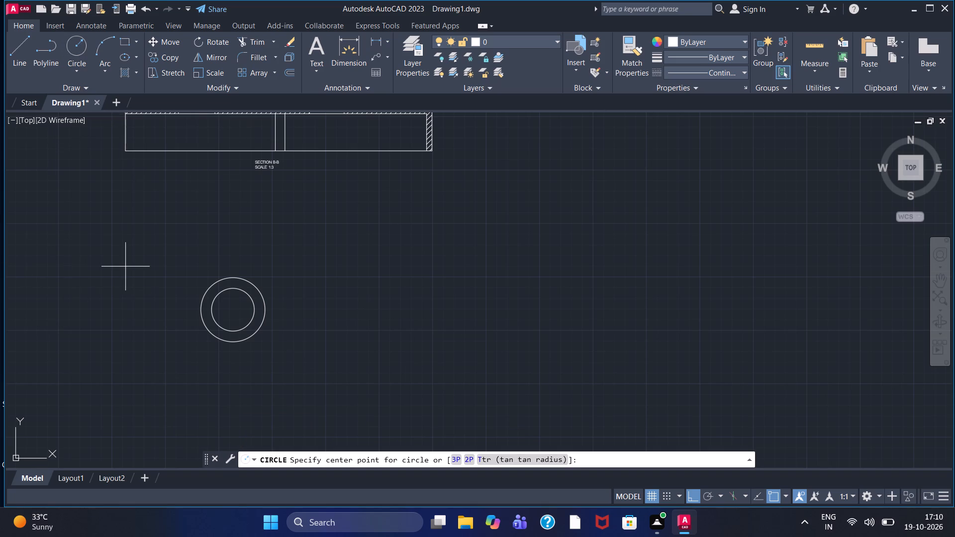
pyautogui.moveTo(232, 100); pyautogui.dragTo(138, 63)
pyautogui.click(233, 313)
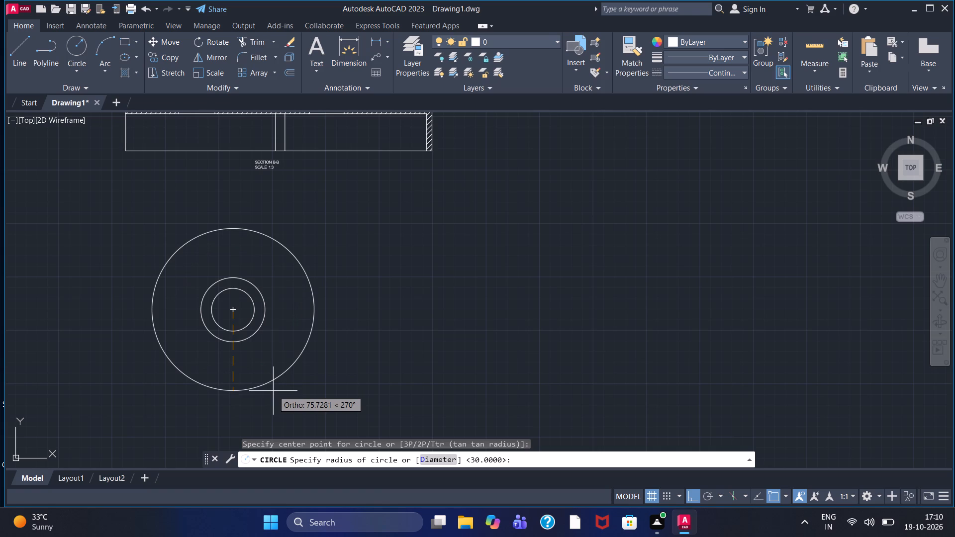
pyautogui.click(287, 391)
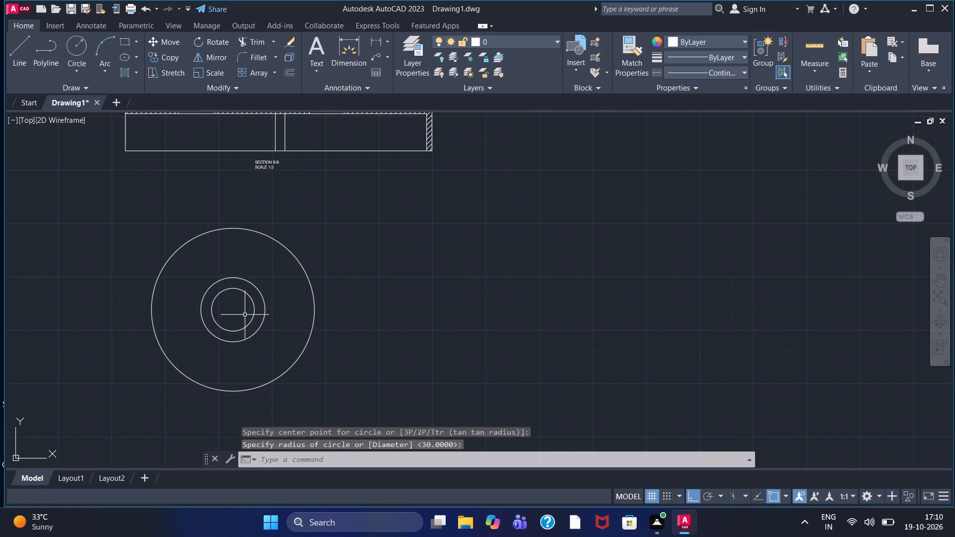
# Draw an outermost circle of radius about 84 concentric with the three existing circles.
pyautogui.click(83, 43)
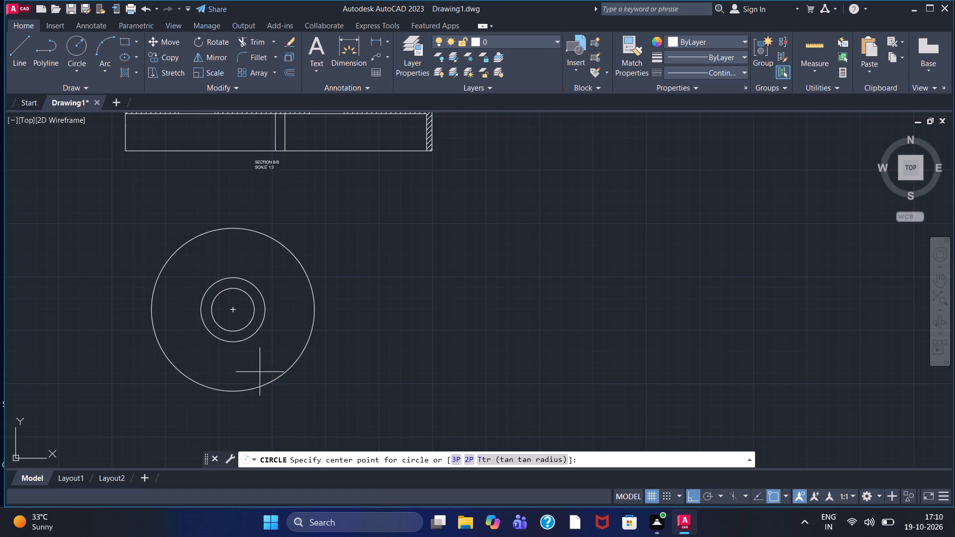
pyautogui.click(229, 310)
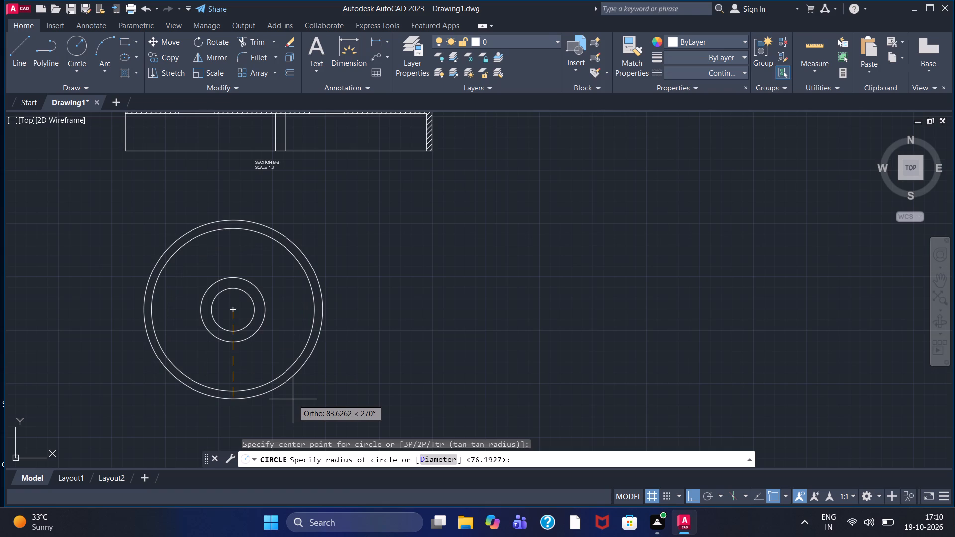
pyautogui.click(293, 399)
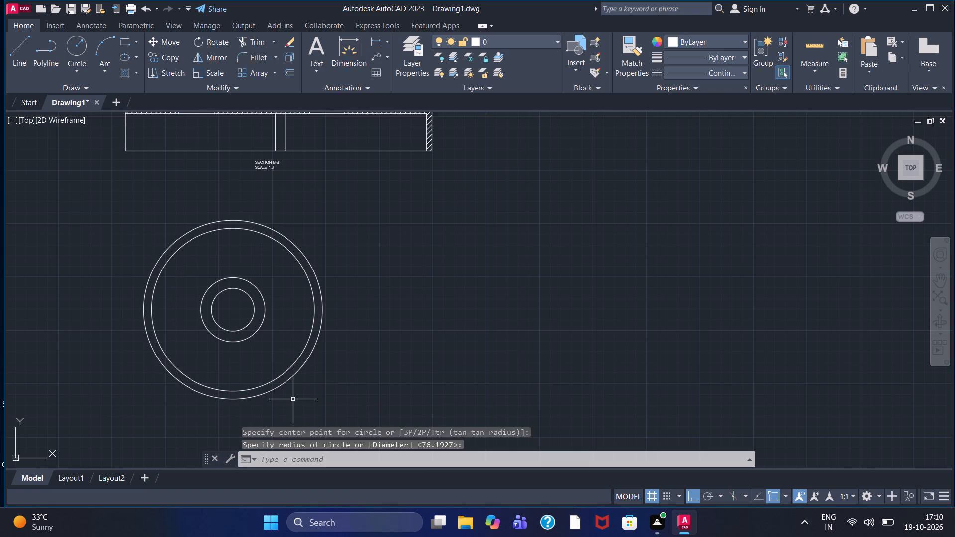
pyautogui.press('Escape')
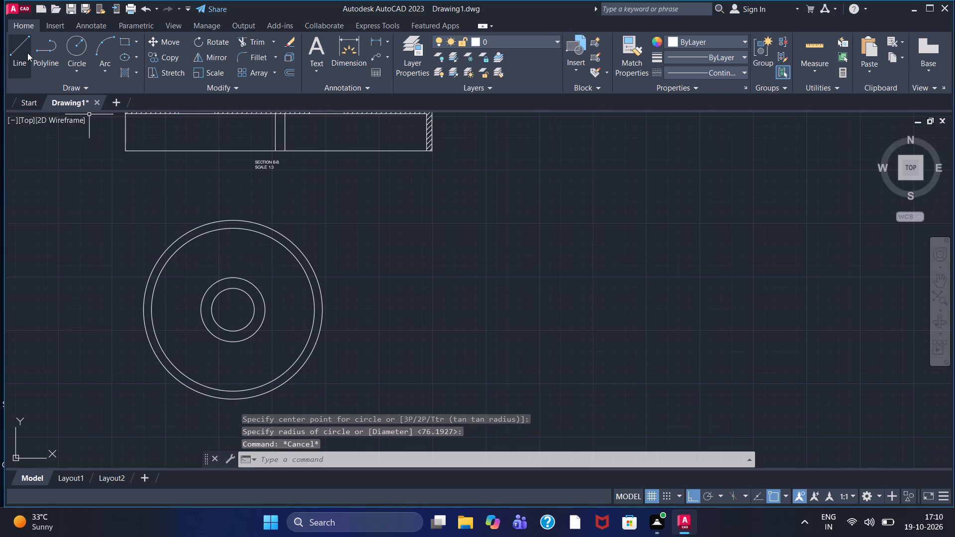
# Draw a 92-long horizontal line from the circles' common center out past the outermost circle.
pyautogui.click(27, 53)
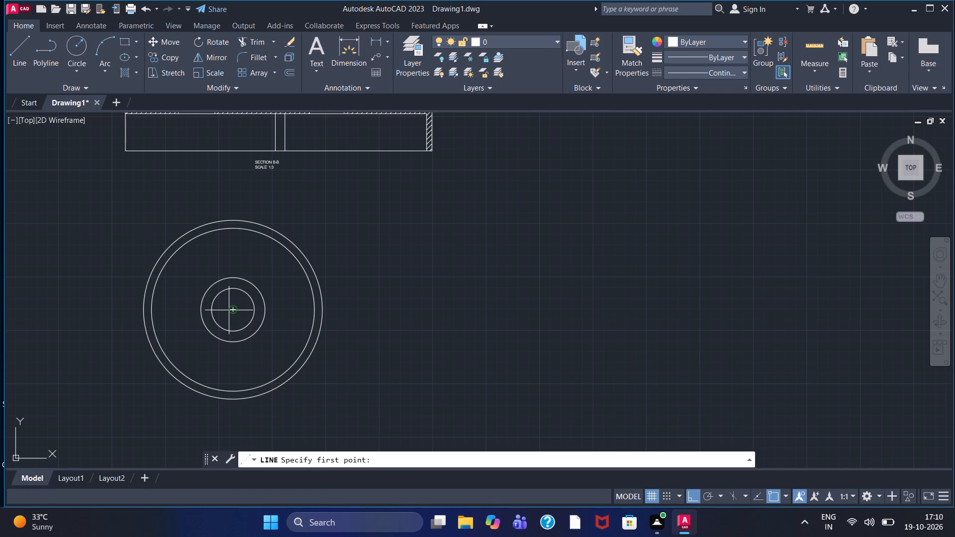
pyautogui.click(233, 310)
pyautogui.write('92')
pyautogui.press('Return')
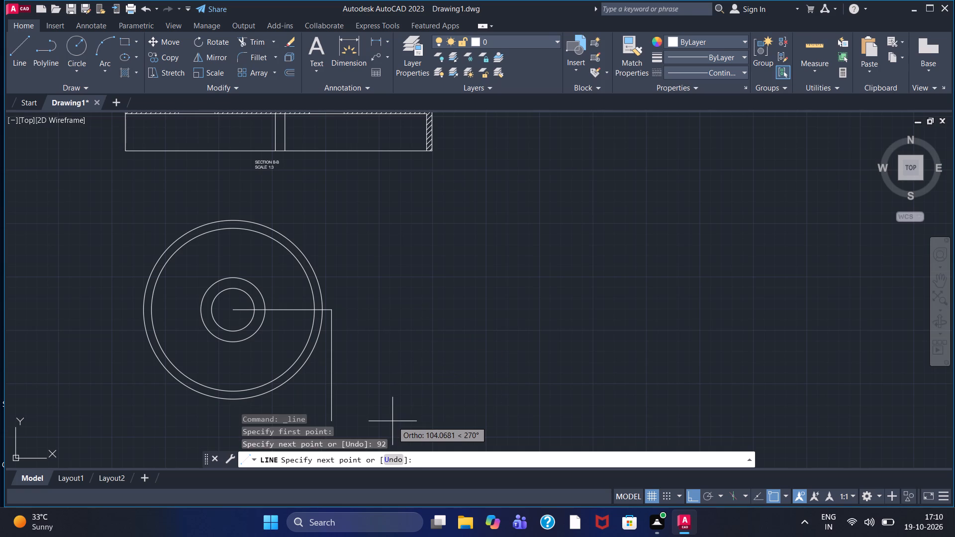
pyautogui.press('Escape')
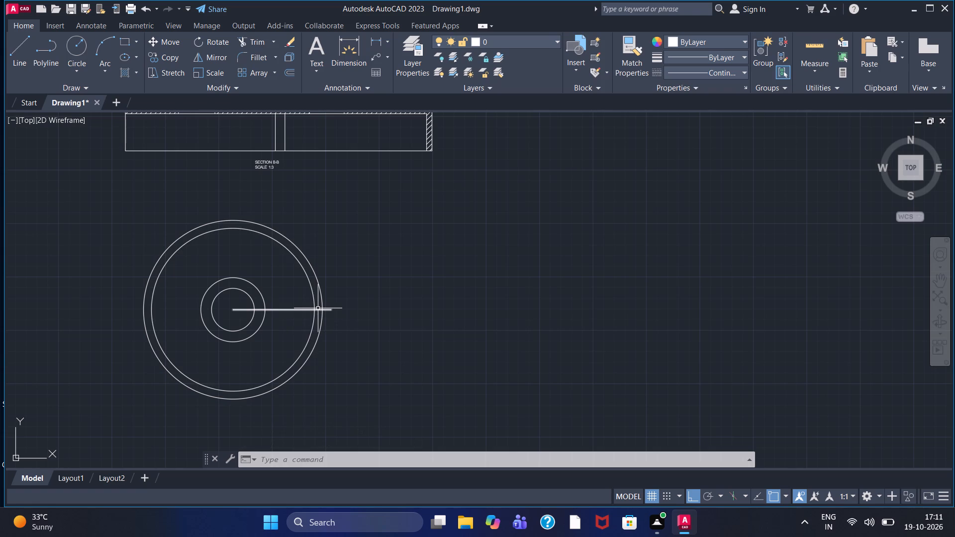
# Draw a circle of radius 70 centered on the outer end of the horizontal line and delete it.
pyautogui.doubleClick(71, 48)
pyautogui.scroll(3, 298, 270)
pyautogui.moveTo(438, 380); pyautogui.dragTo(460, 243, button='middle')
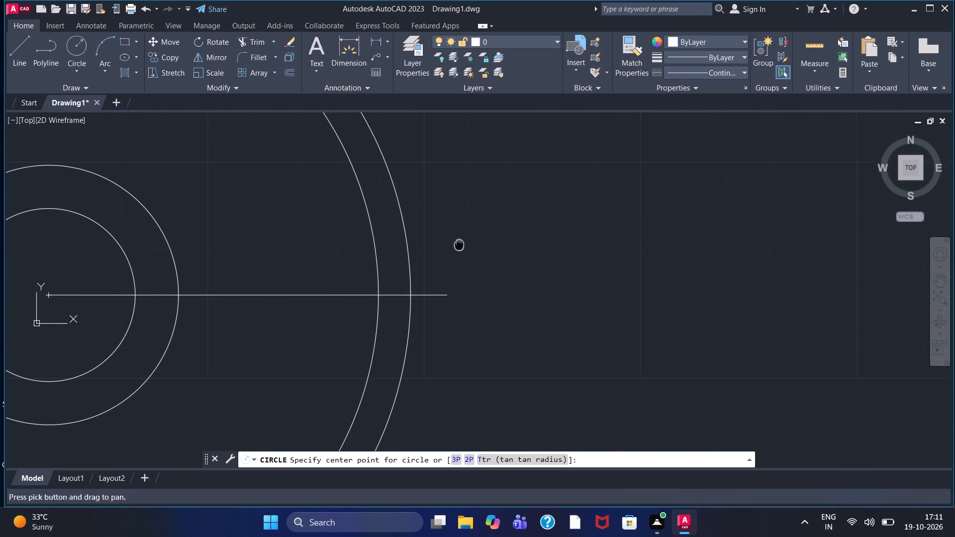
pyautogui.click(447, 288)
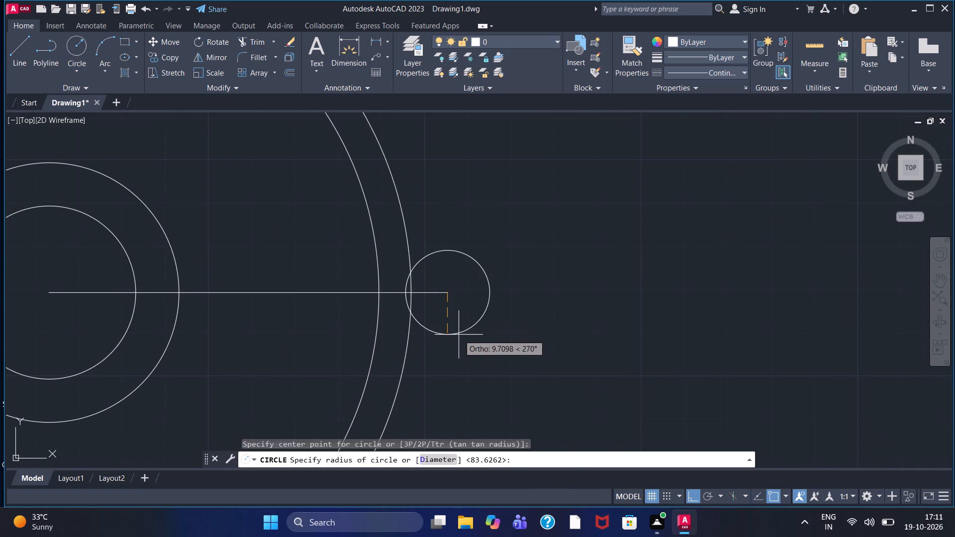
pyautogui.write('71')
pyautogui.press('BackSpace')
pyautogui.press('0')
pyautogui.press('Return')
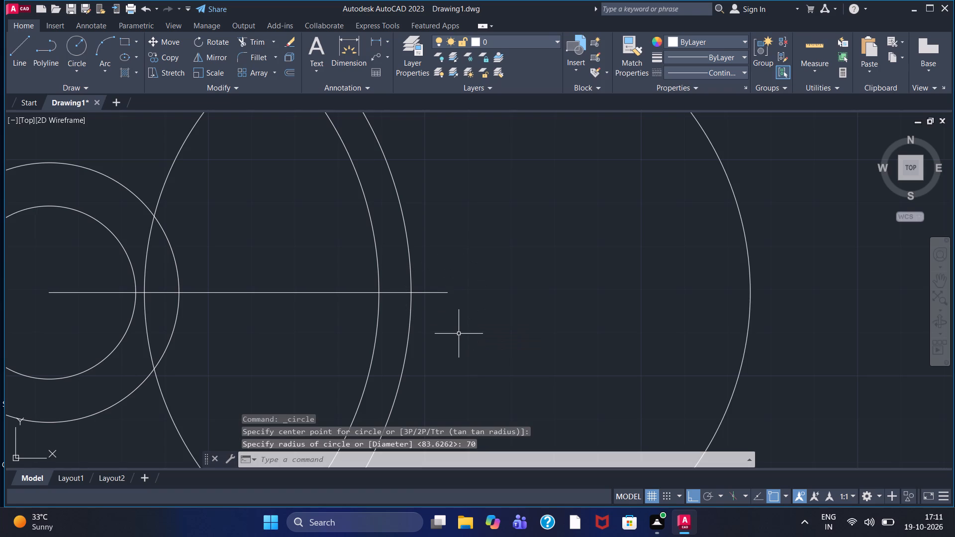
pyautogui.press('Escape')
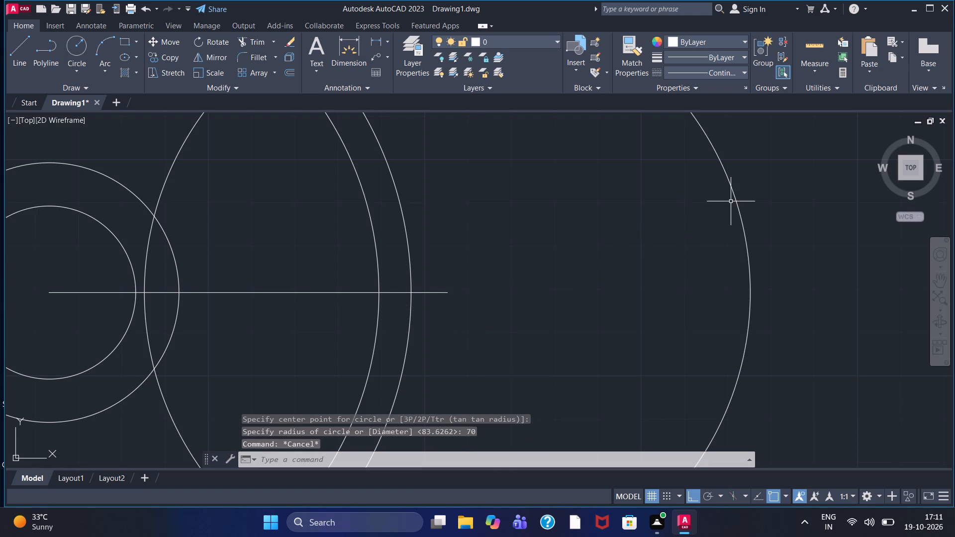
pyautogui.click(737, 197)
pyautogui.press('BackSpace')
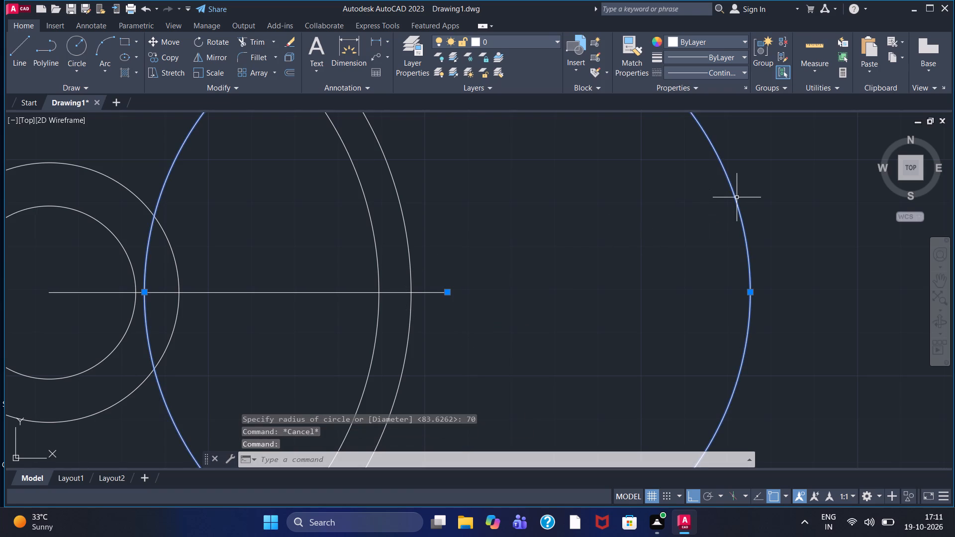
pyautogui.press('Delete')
# Draw two concentric circles of radius about 51 and about 57 centered on the line's outer end.
pyautogui.scroll(-2, 737, 197)
pyautogui.scroll(1, 661, 225)
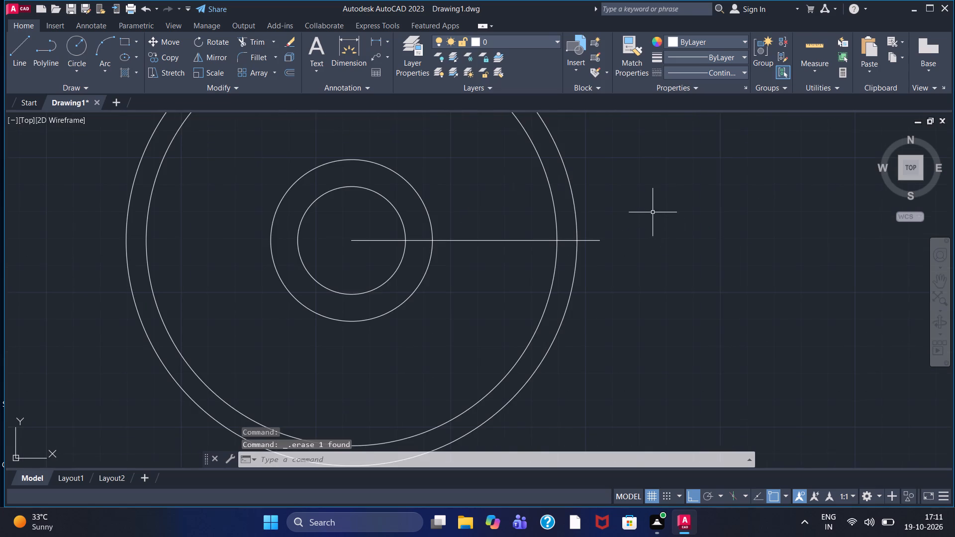
pyautogui.moveTo(652, 211); pyautogui.dragTo(576, 243, button='middle')
pyautogui.scroll(-1, 575, 243)
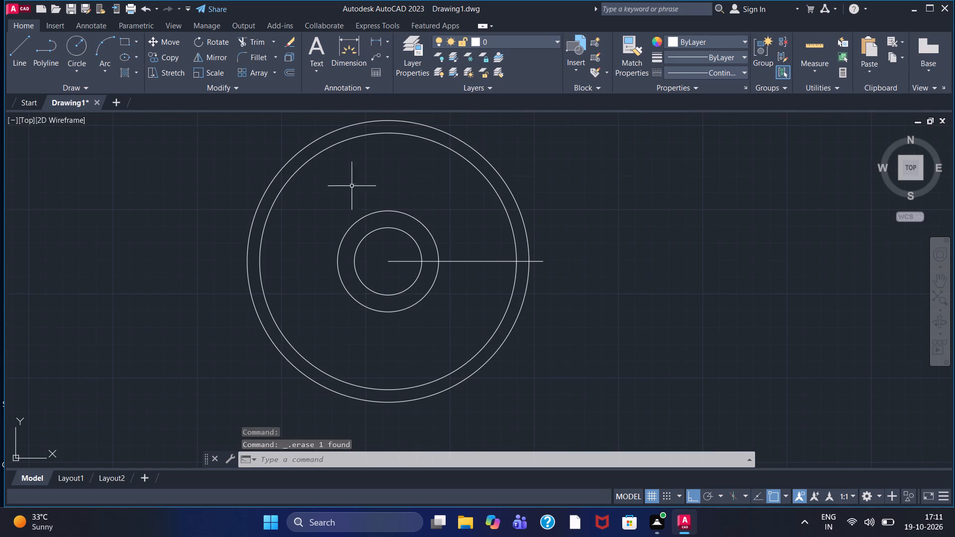
pyautogui.click(69, 48)
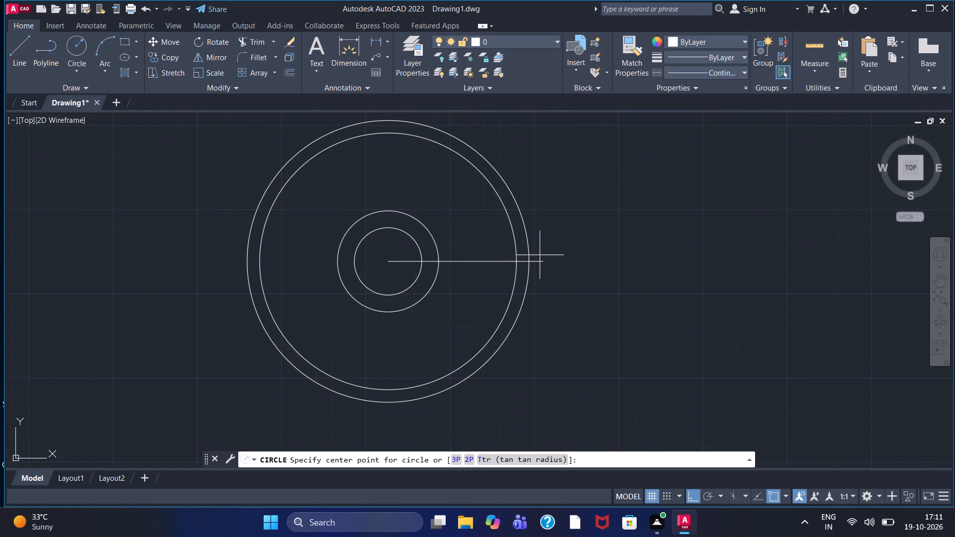
pyautogui.click(542, 260)
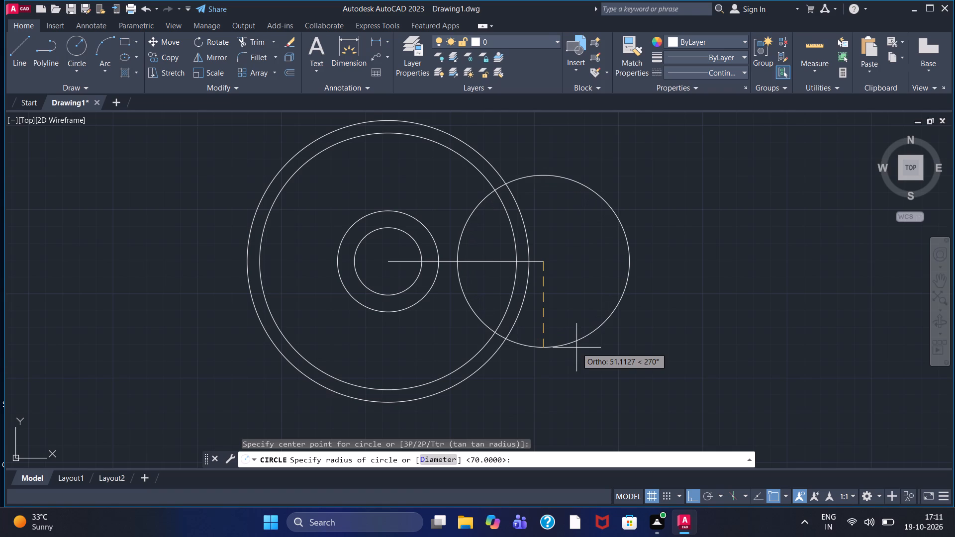
pyautogui.click(576, 348)
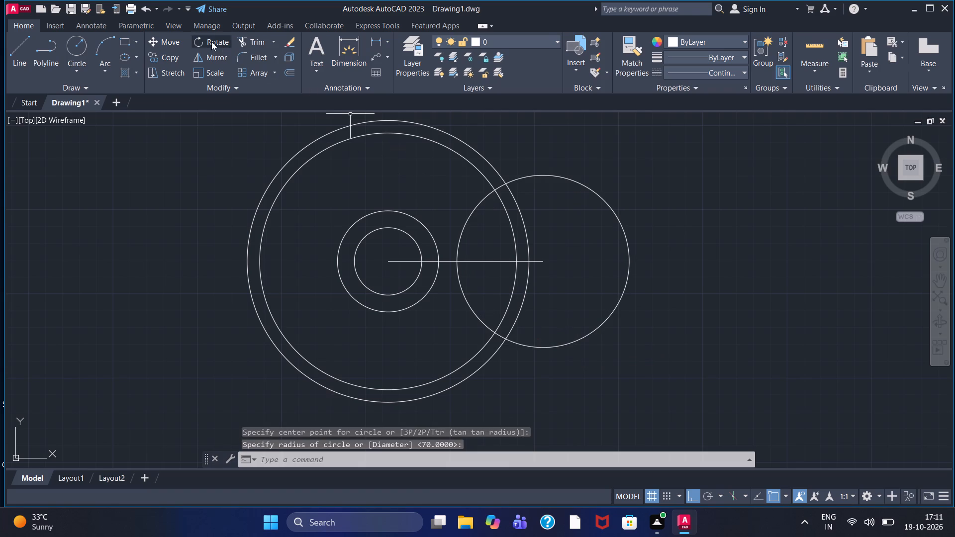
pyautogui.click(81, 45)
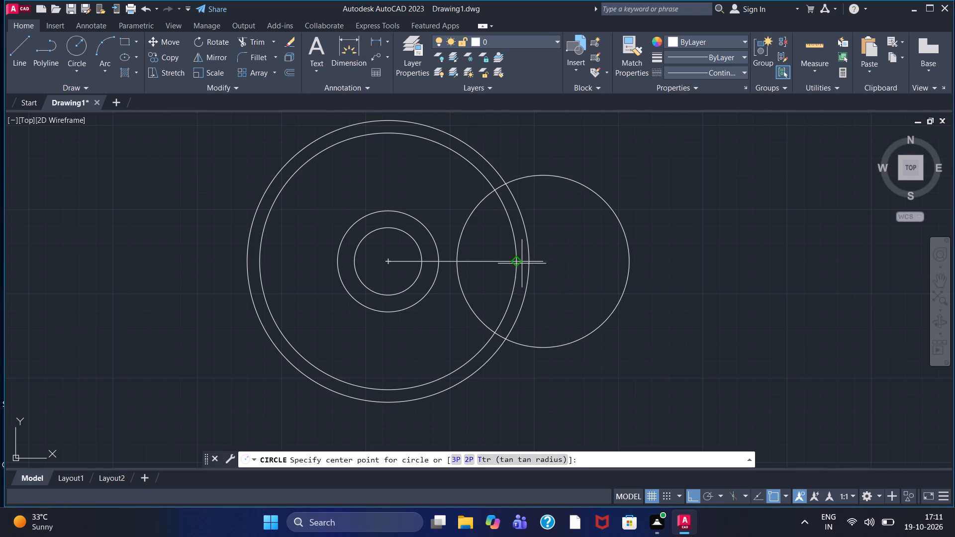
pyautogui.click(541, 263)
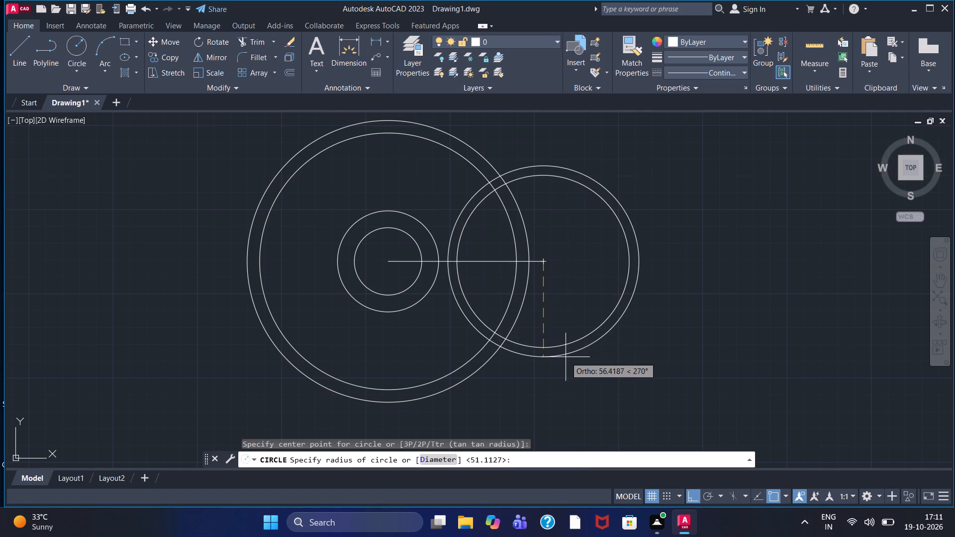
pyautogui.click(566, 358)
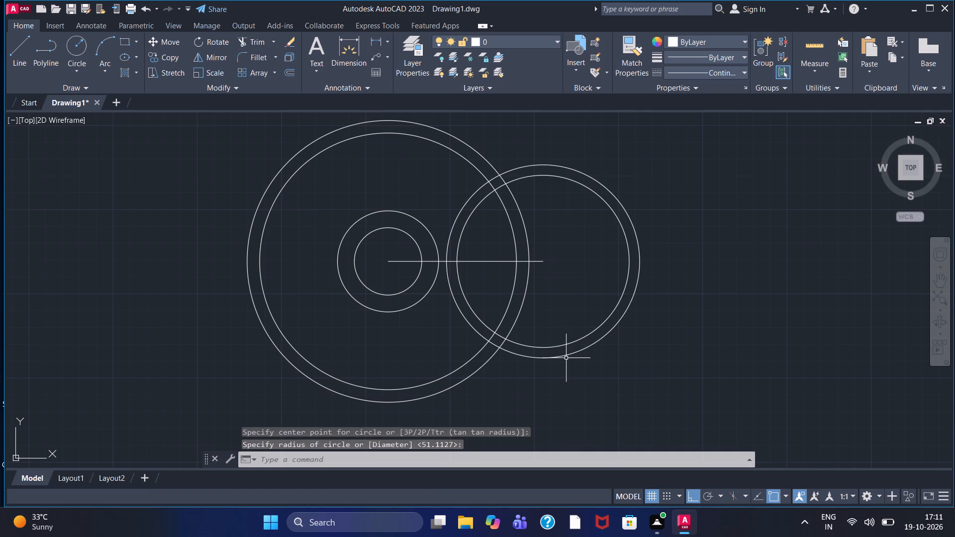
# Trim the arcs where the two large circles and the two new circles overlap, including the leftover stubs at the lower junction.
pyautogui.click(252, 45)
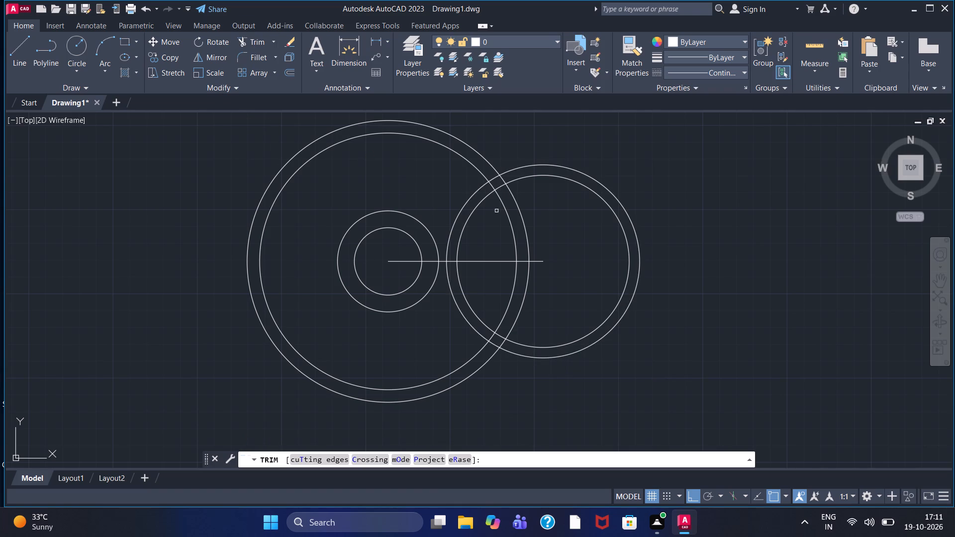
pyautogui.moveTo(496, 211); pyautogui.dragTo(453, 185)
pyautogui.moveTo(480, 303); pyautogui.dragTo(456, 317)
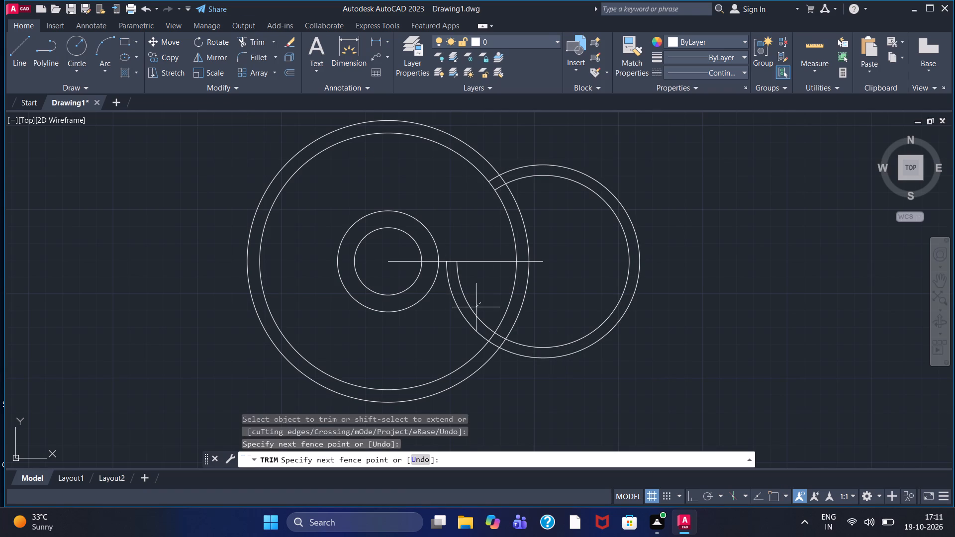
pyautogui.moveTo(456, 317); pyautogui.dragTo(452, 320)
pyautogui.moveTo(492, 304); pyautogui.dragTo(532, 318)
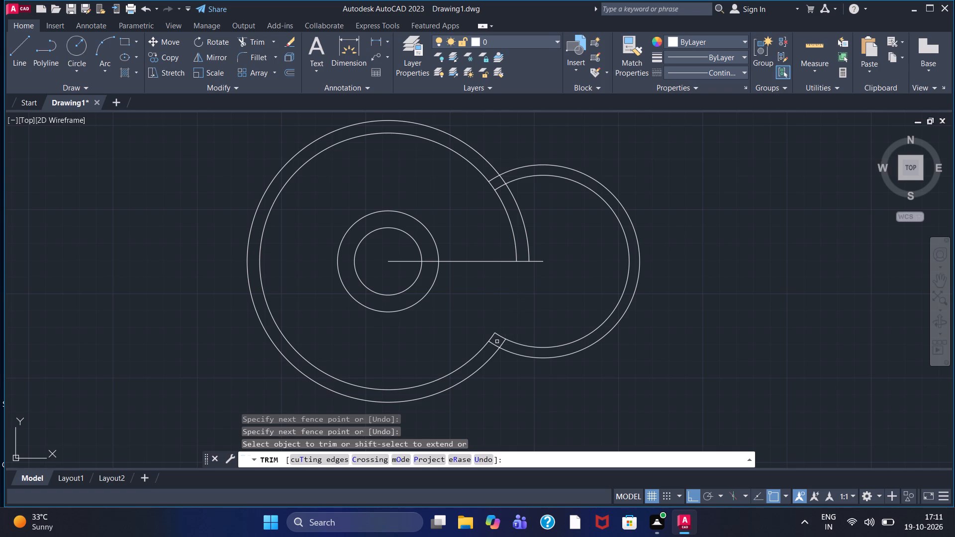
pyautogui.scroll(2, 493, 347)
pyautogui.moveTo(487, 348); pyautogui.dragTo(494, 339)
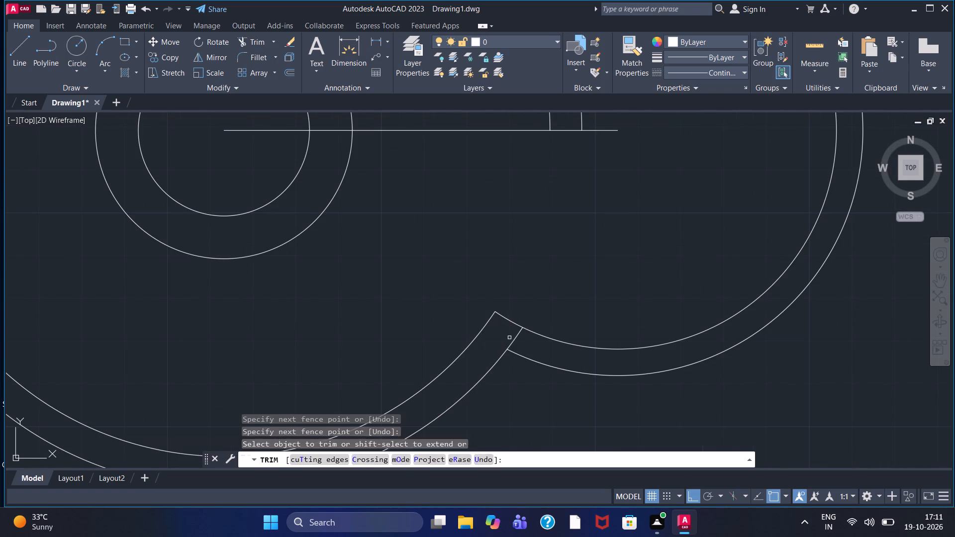
pyautogui.moveTo(509, 338); pyautogui.dragTo(527, 344)
pyautogui.scroll(-1, 550, 238)
pyautogui.moveTo(547, 223); pyautogui.dragTo(508, 371, button='middle')
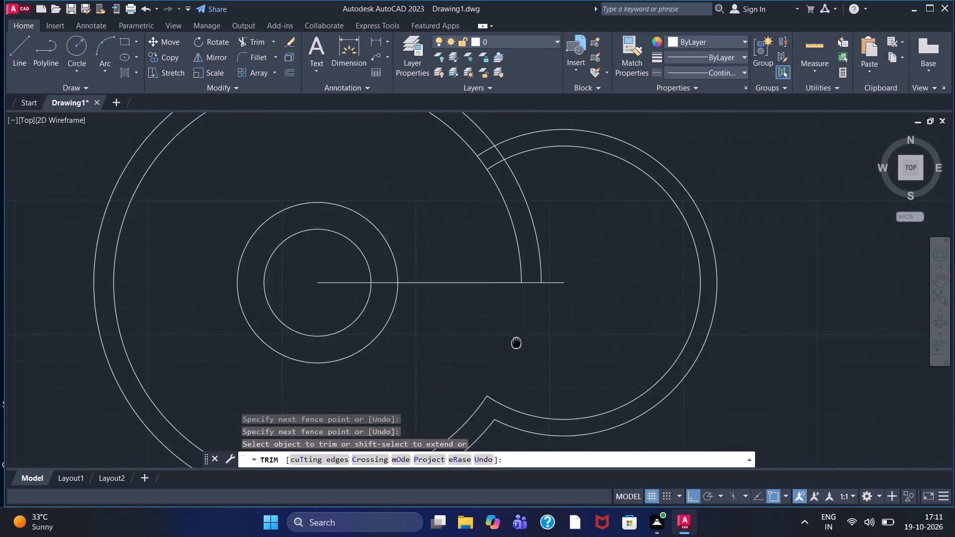
pyautogui.moveTo(508, 371); pyautogui.dragTo(508, 372, button='middle')
pyautogui.moveTo(493, 270); pyautogui.dragTo(528, 235)
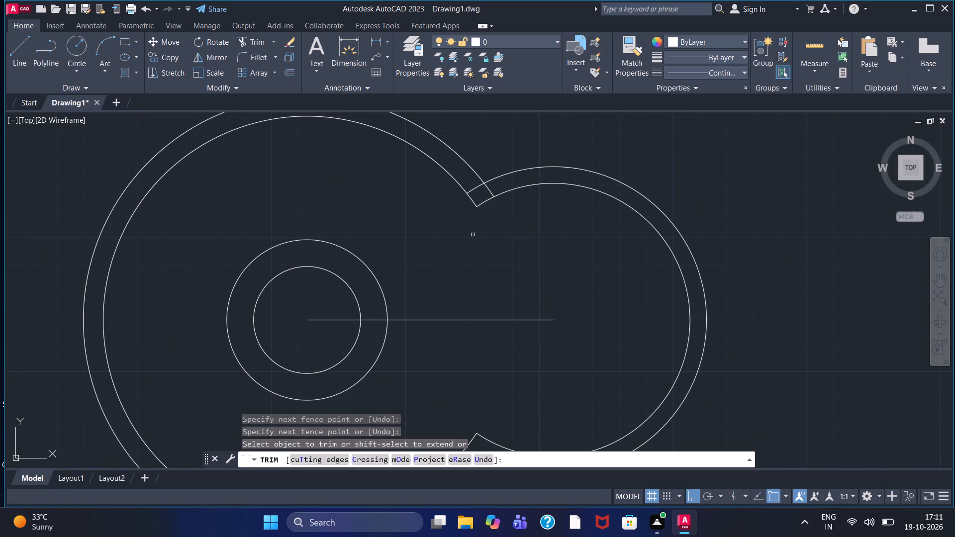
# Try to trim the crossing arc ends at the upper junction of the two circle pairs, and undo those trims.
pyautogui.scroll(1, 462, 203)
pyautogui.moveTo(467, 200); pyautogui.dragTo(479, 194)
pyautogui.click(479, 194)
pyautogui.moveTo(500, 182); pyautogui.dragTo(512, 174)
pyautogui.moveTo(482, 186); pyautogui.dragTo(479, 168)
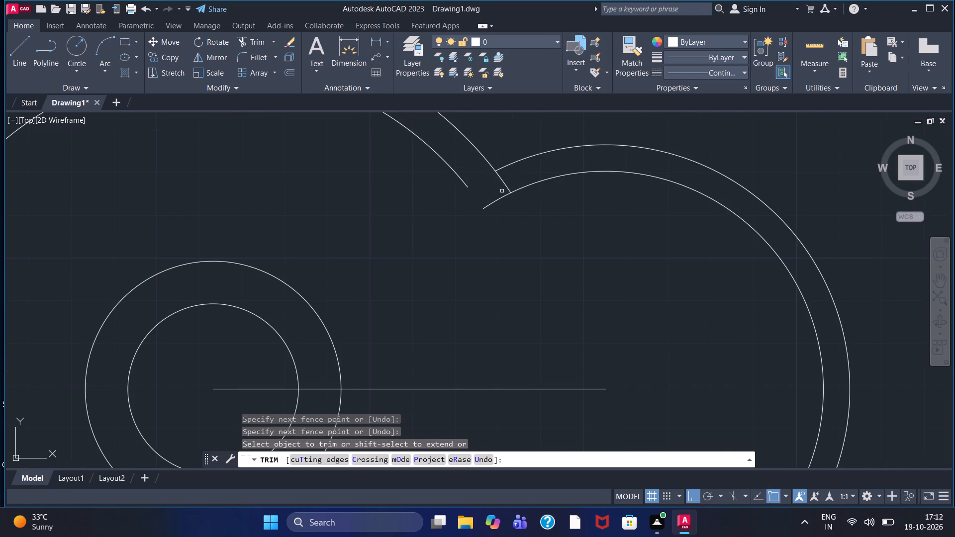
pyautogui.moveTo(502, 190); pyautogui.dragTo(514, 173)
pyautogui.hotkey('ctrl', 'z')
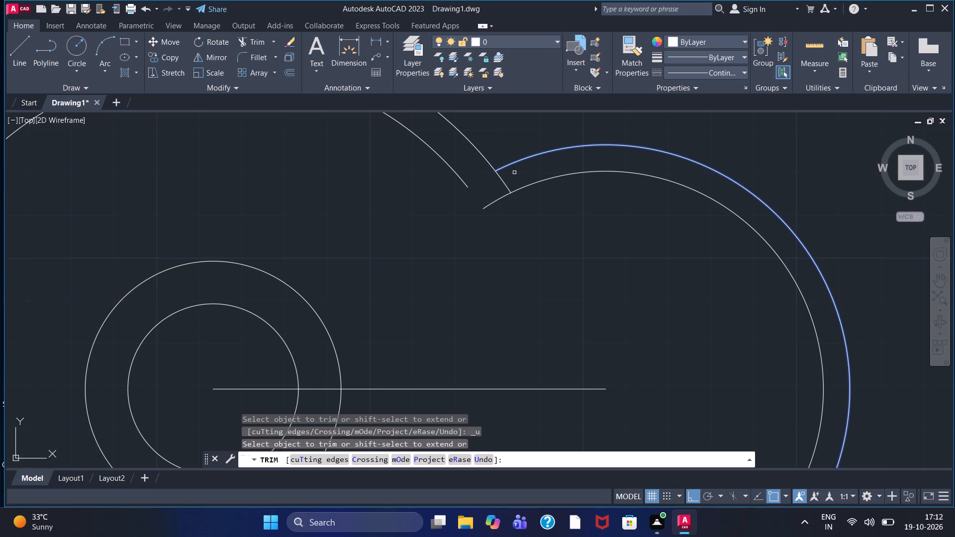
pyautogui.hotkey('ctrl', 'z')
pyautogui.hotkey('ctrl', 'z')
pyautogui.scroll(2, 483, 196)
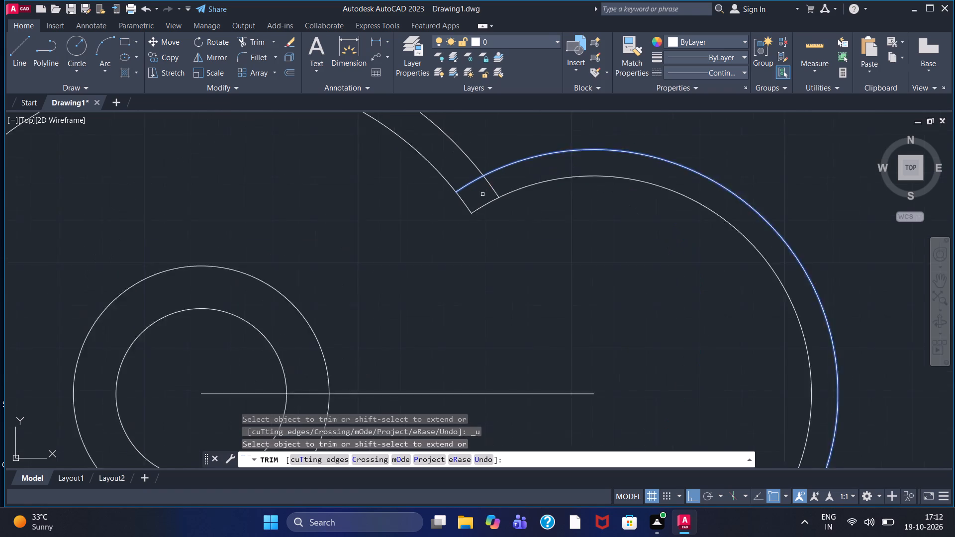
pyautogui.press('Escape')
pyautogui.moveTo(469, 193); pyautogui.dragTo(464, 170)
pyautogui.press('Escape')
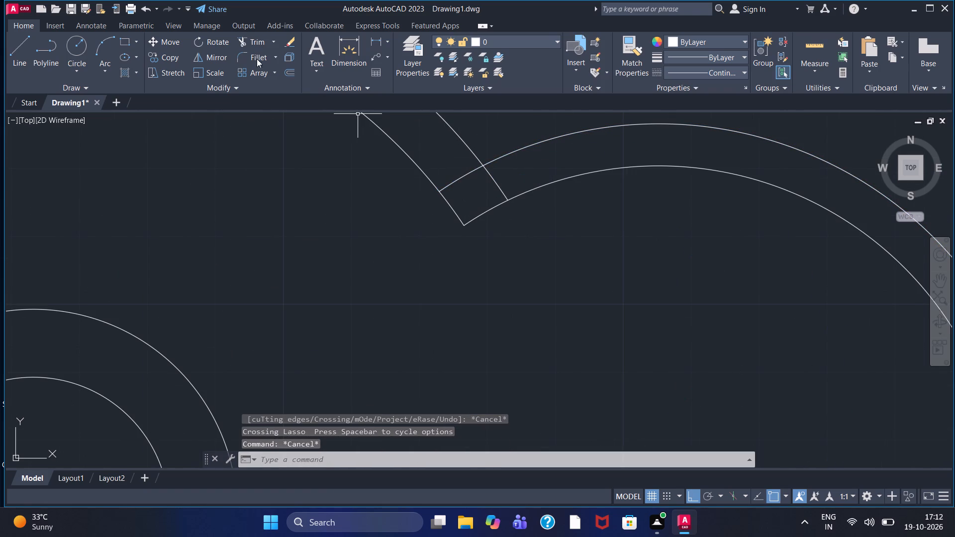
# Trim the two short arc stubs crossing at the upper junction so both outlines meet at clean corners.
pyautogui.click(244, 45)
pyautogui.moveTo(450, 161); pyautogui.dragTo(484, 191)
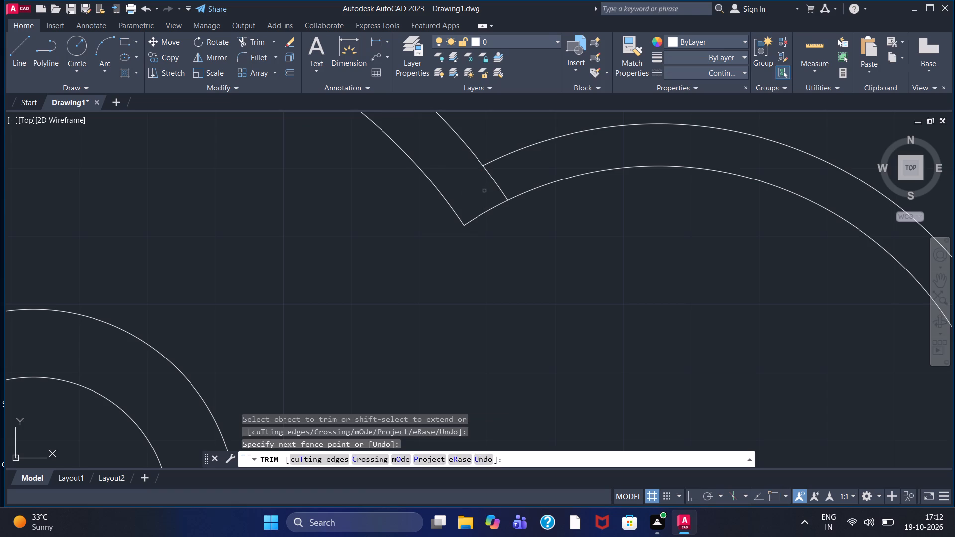
pyautogui.moveTo(484, 191); pyautogui.dragTo(514, 180)
pyautogui.scroll(-1, 522, 250)
pyautogui.press('Escape')
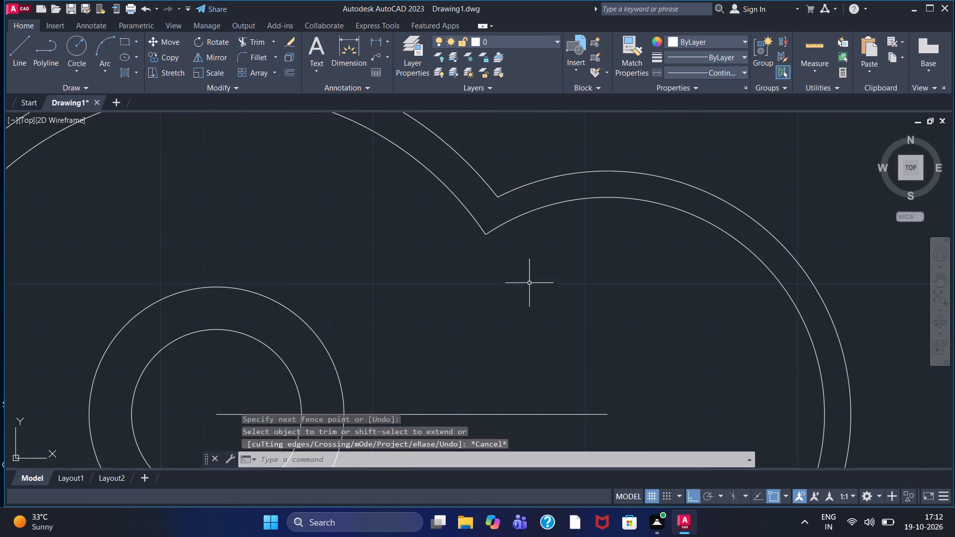
# Draw a circle of radius about 16 centered on the center line's end inside the smaller lobe.
pyautogui.scroll(-2, 531, 306)
pyautogui.moveTo(532, 310); pyautogui.dragTo(477, 250, button='middle')
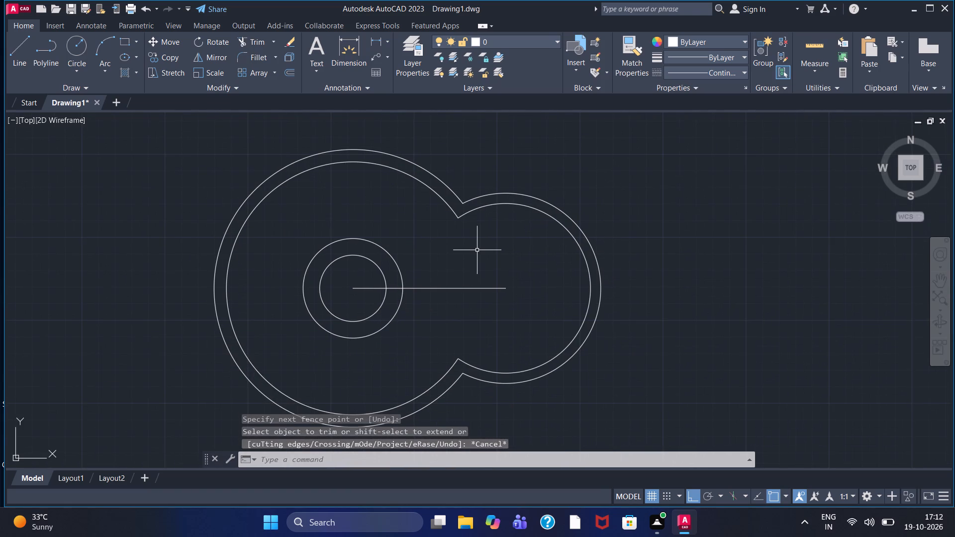
pyautogui.click(73, 40)
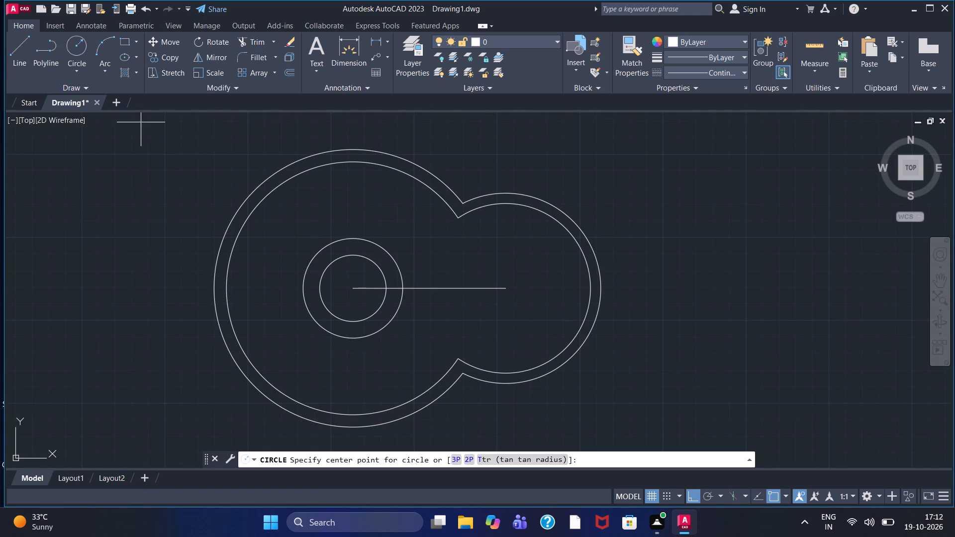
pyautogui.click(506, 288)
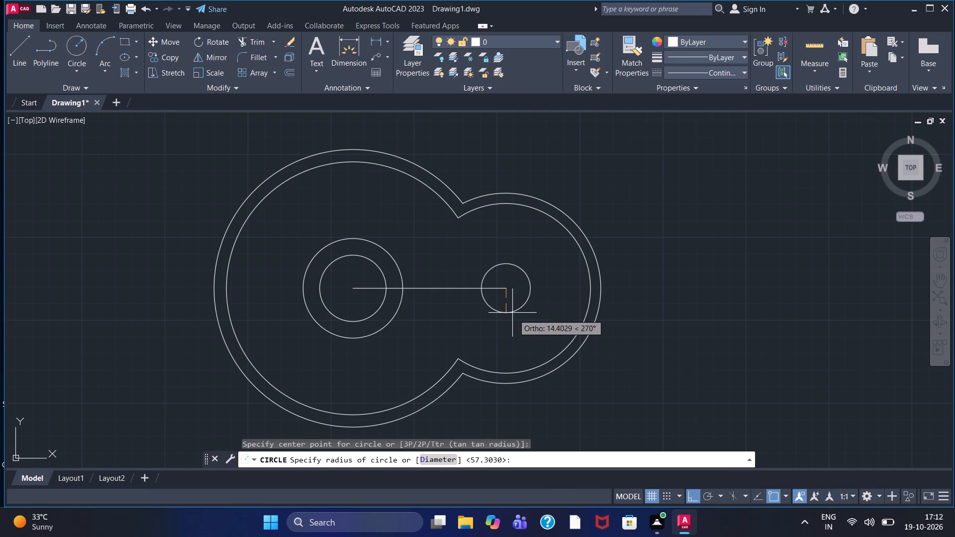
pyautogui.click(514, 315)
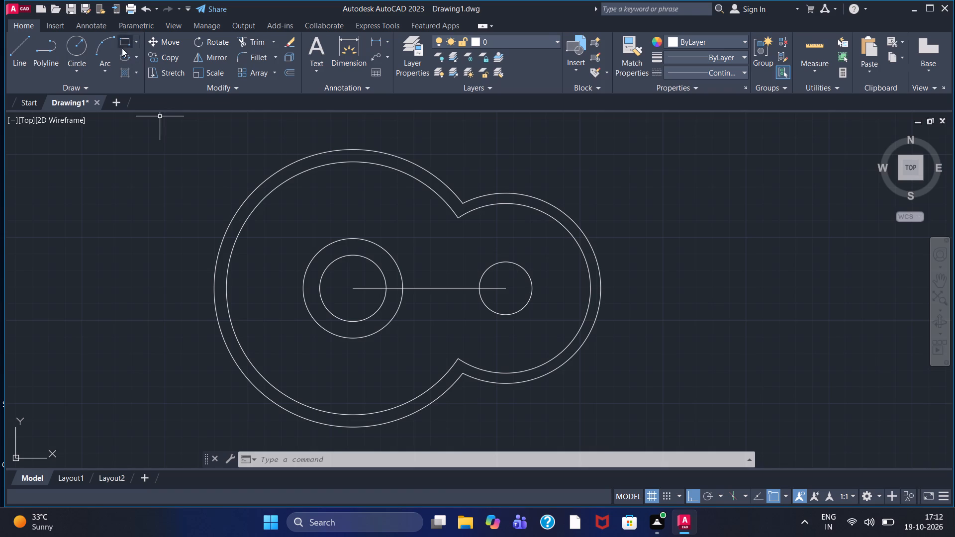
# Draw a short horizontal helper line crossing both wall arcs at the smaller lobe's upper outer side.
pyautogui.click(28, 48)
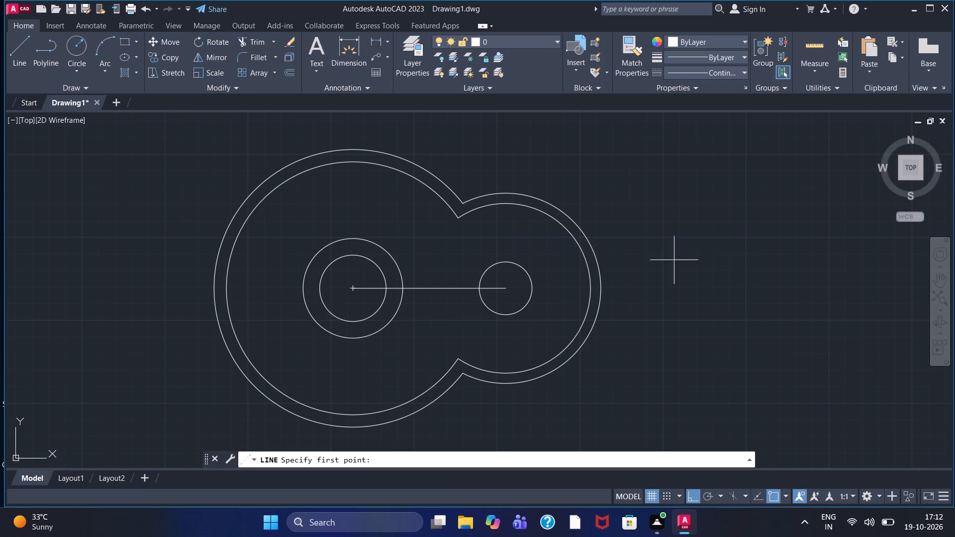
pyautogui.moveTo(549, 248); pyautogui.dragTo(558, 248)
pyautogui.click(628, 247)
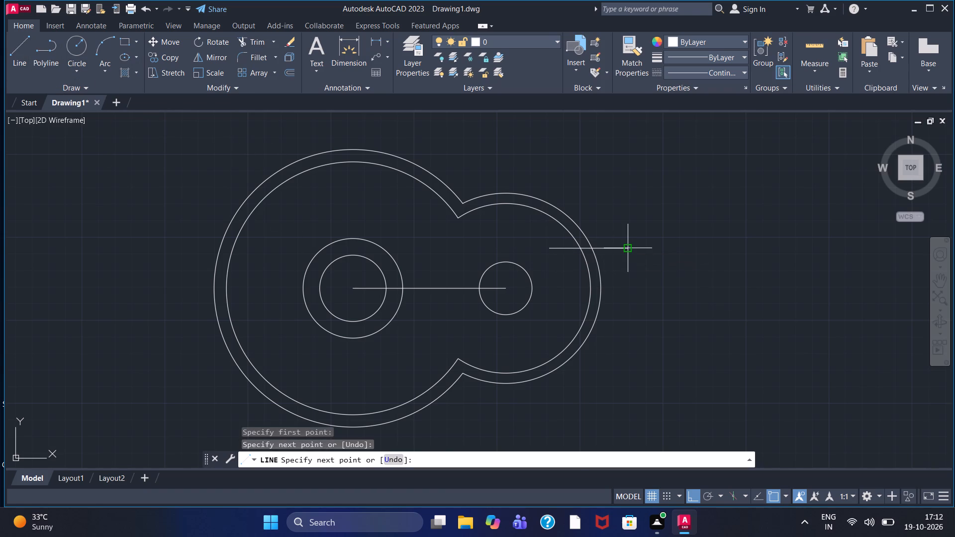
pyautogui.press('Escape')
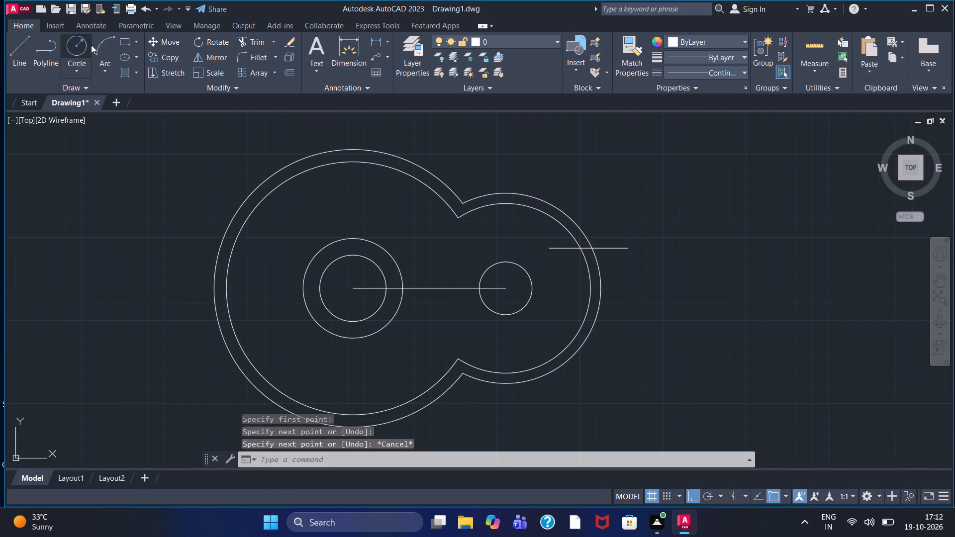
# Trim the helper line back so it ends on the smaller lobe's inner wall arc.
pyautogui.click(91, 45)
pyautogui.scroll(2, 601, 260)
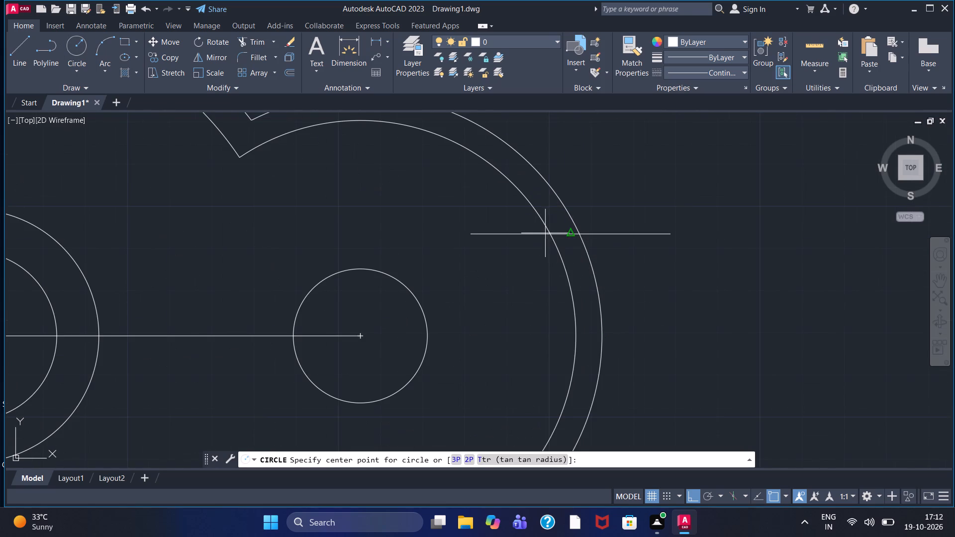
pyautogui.press('Escape')
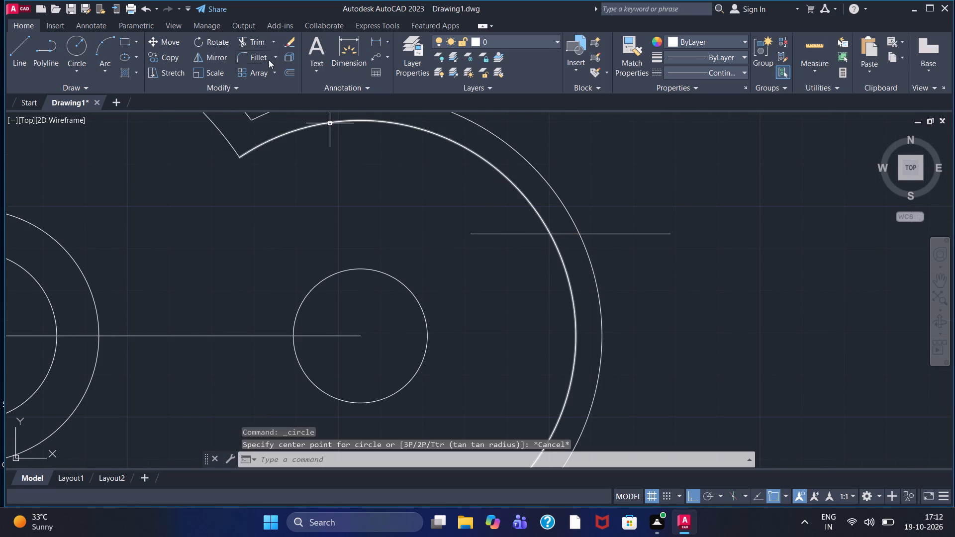
pyautogui.click(263, 40)
pyautogui.moveTo(615, 255); pyautogui.dragTo(612, 225)
pyautogui.moveTo(569, 243); pyautogui.dragTo(558, 205)
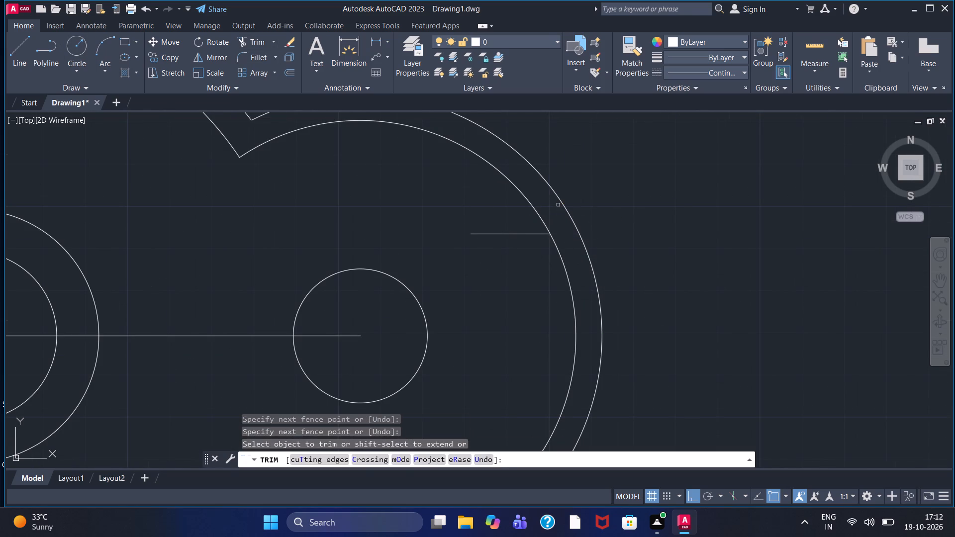
# Draw two concentric circles of radius 15 and 13 centered where the helper line meets the inner wall arc.
pyautogui.click(83, 37)
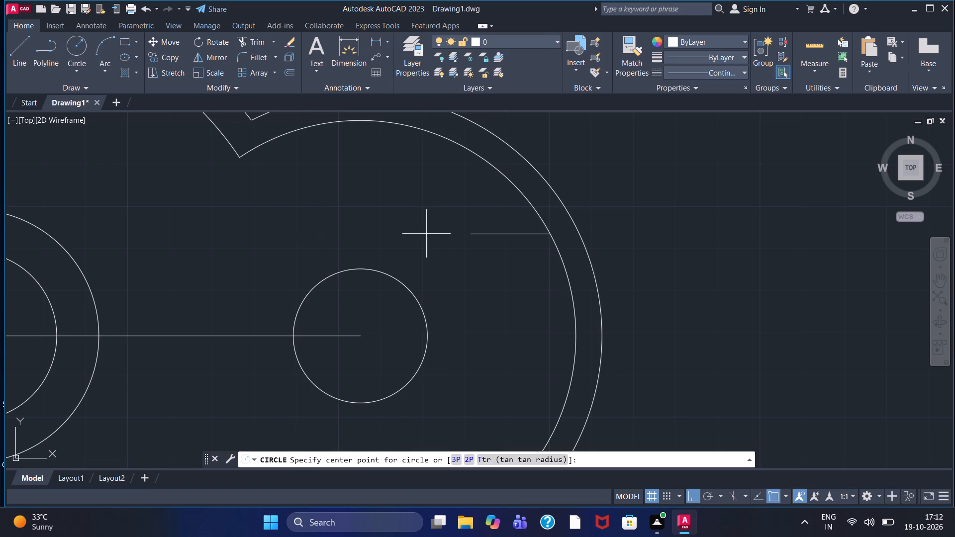
pyautogui.click(550, 238)
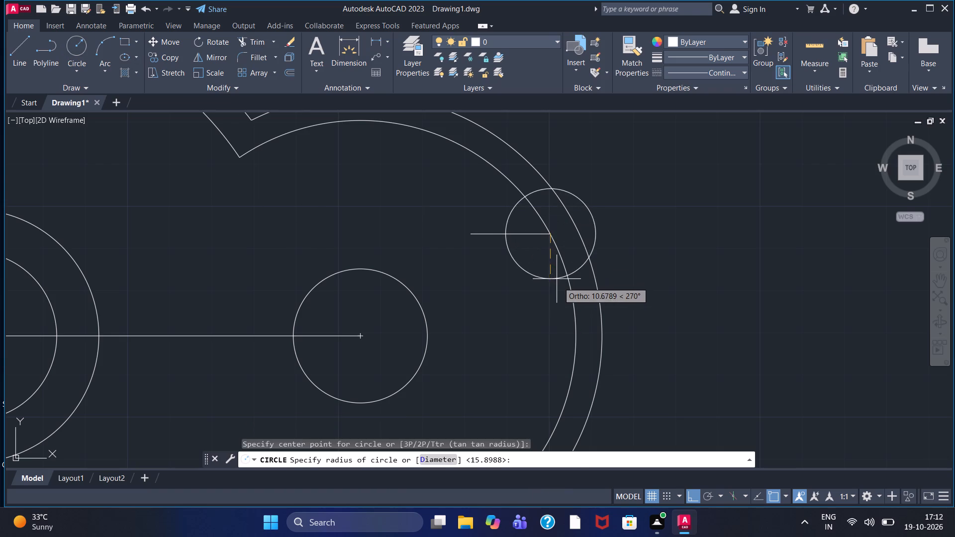
pyautogui.write('15')
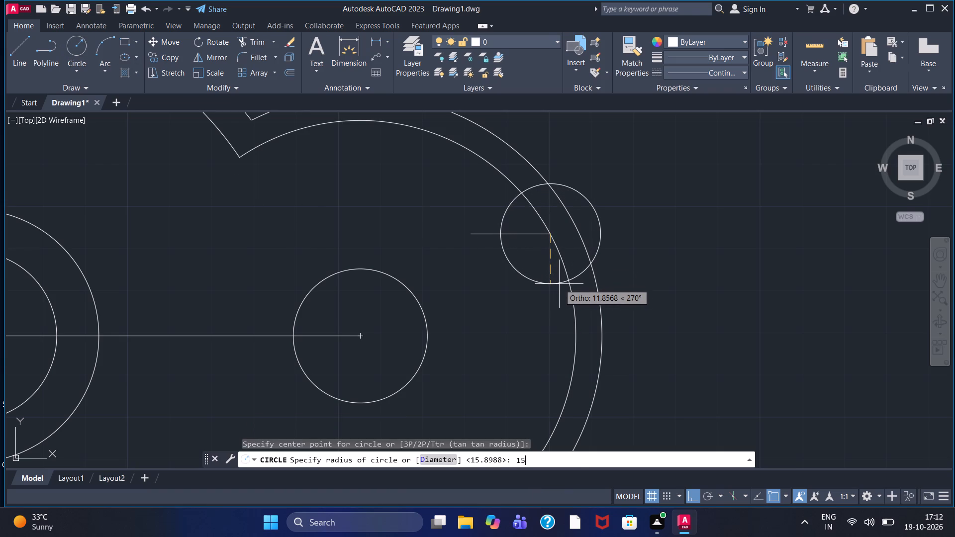
pyautogui.press('Return')
pyautogui.click(79, 47)
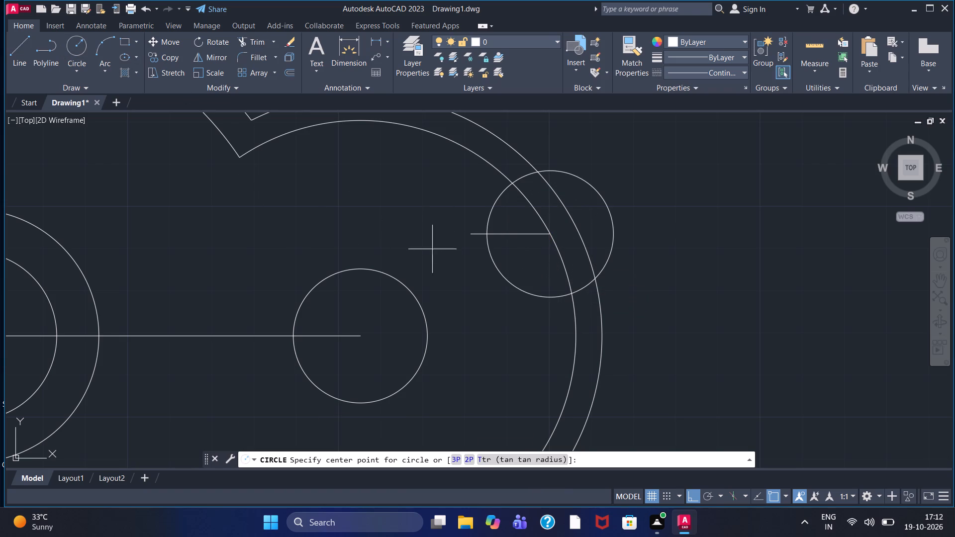
pyautogui.click(552, 236)
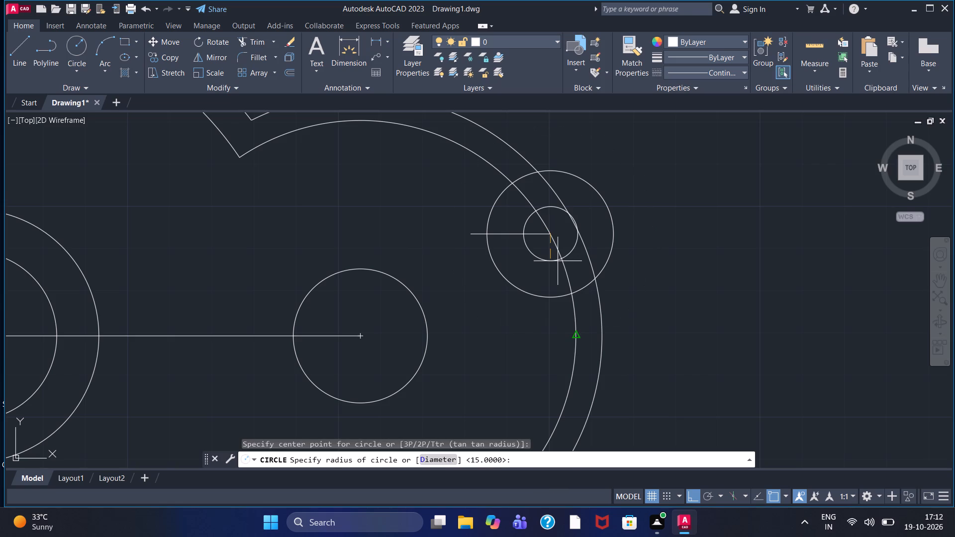
pyautogui.write('19')
pyautogui.press('BackSpace')
pyautogui.press('3')
pyautogui.press('Return')
pyautogui.press('Escape')
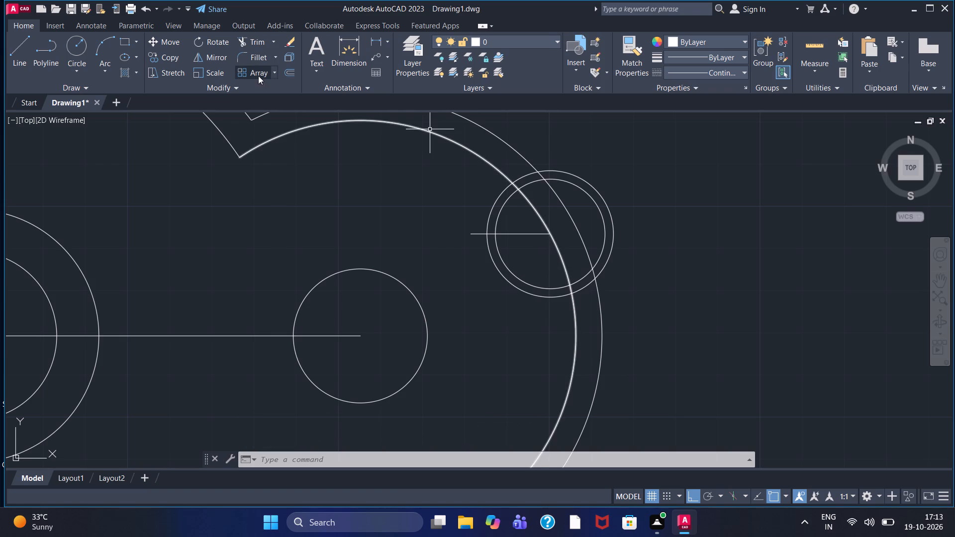
# Trim the wall arcs inside the new circle pair, the circles' inward-facing arcs and the helper line, leaving a small outward lobe.
pyautogui.click(258, 41)
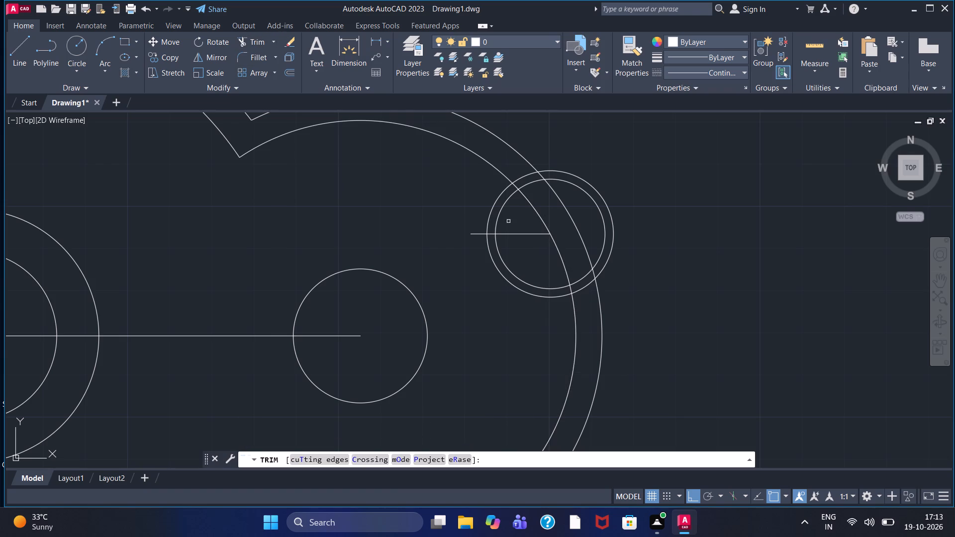
pyautogui.moveTo(522, 217); pyautogui.dragTo(544, 211)
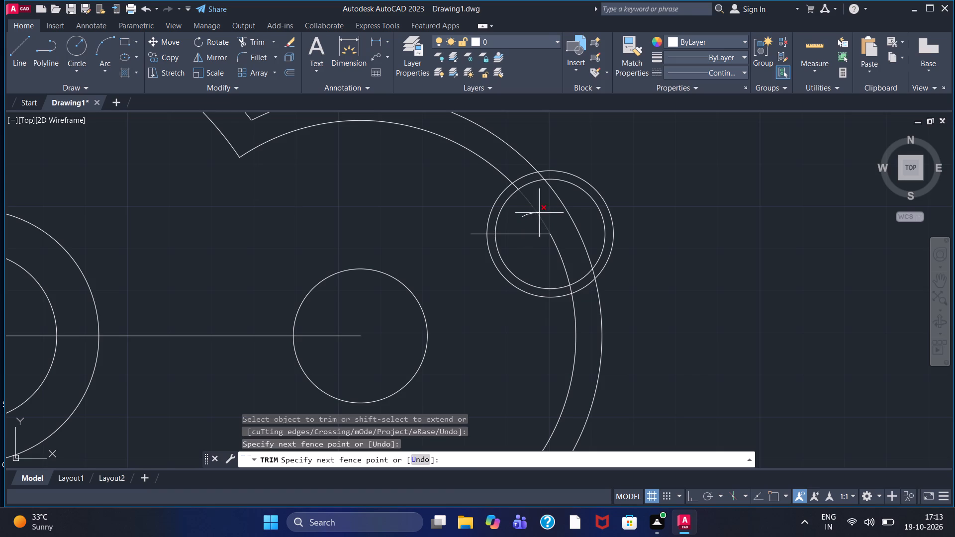
pyautogui.moveTo(544, 211); pyautogui.dragTo(571, 202)
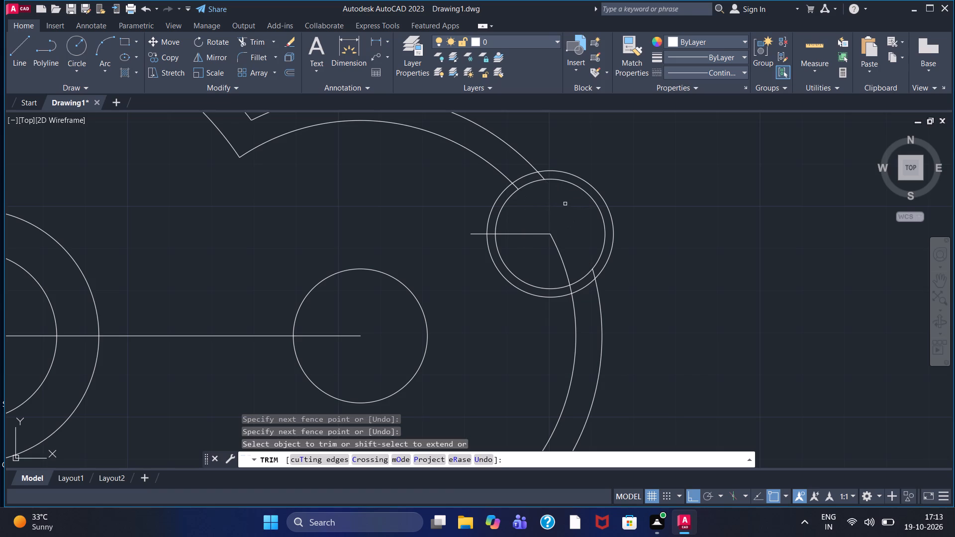
pyautogui.moveTo(556, 273); pyautogui.dragTo(578, 248)
pyautogui.click(578, 248)
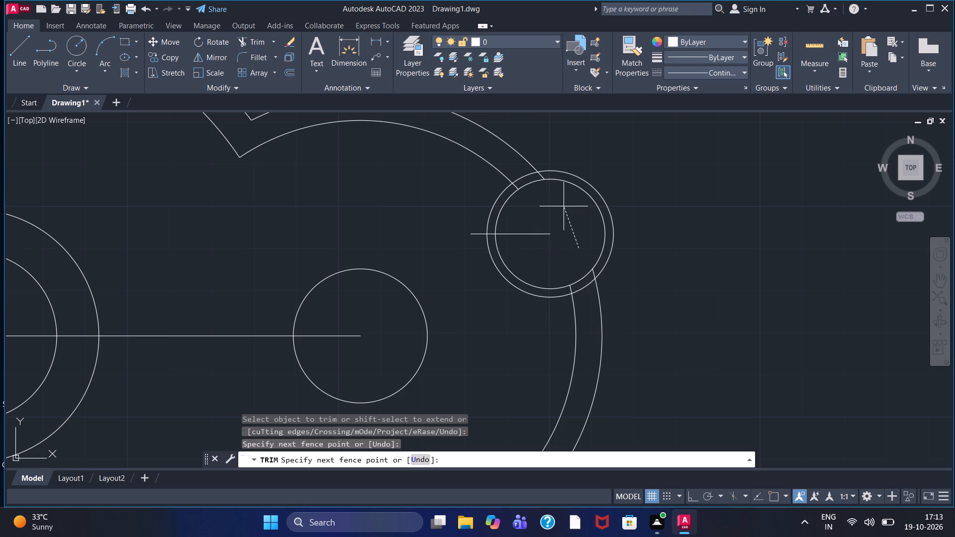
pyautogui.click(469, 220)
pyautogui.moveTo(521, 221); pyautogui.dragTo(506, 291)
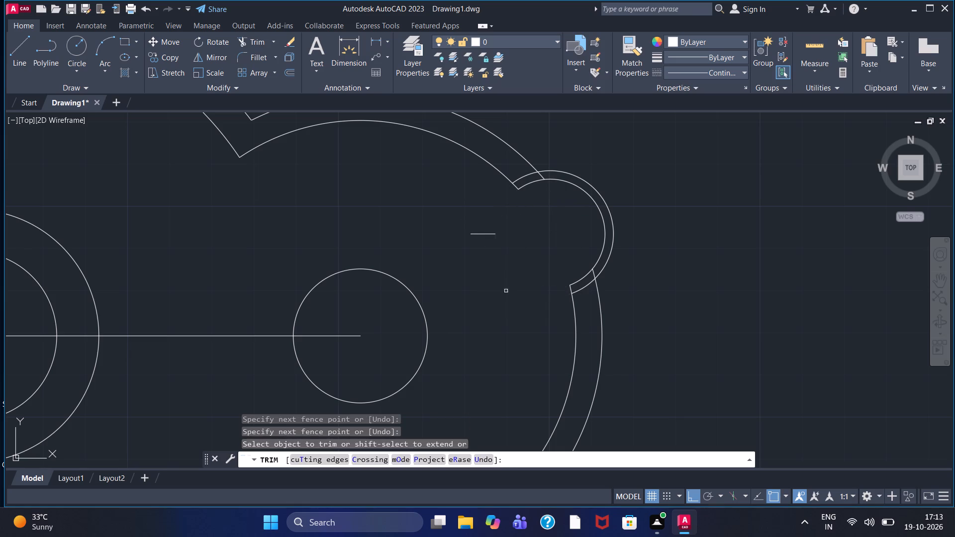
pyautogui.moveTo(489, 254); pyautogui.dragTo(485, 217)
# Trim the outer wall arc's stubs between the small lobe's two arcs at its lower and upper junctions.
pyautogui.scroll(2, 693, 296)
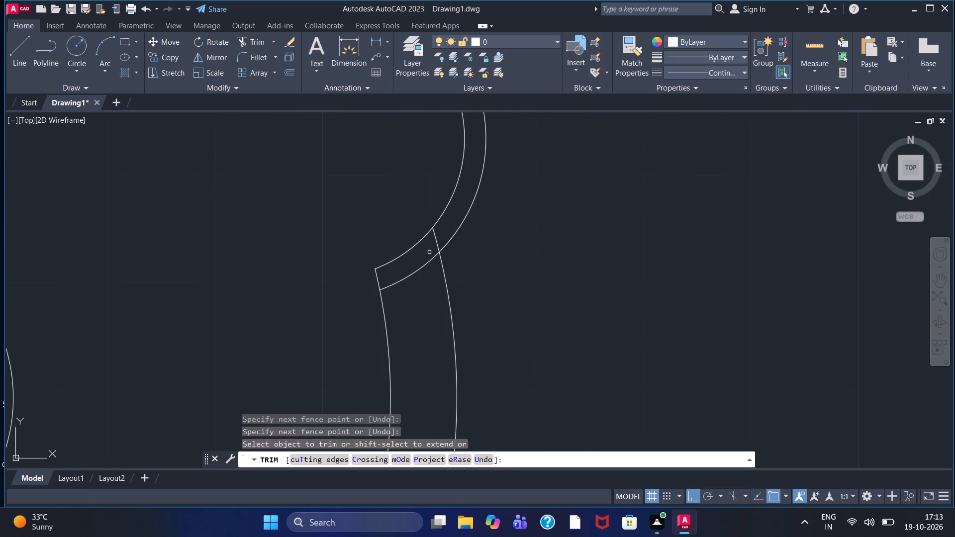
pyautogui.moveTo(431, 248); pyautogui.dragTo(440, 226)
pyautogui.click(440, 226)
pyautogui.scroll(-1, 365, 187)
pyautogui.scroll(2, 365, 187)
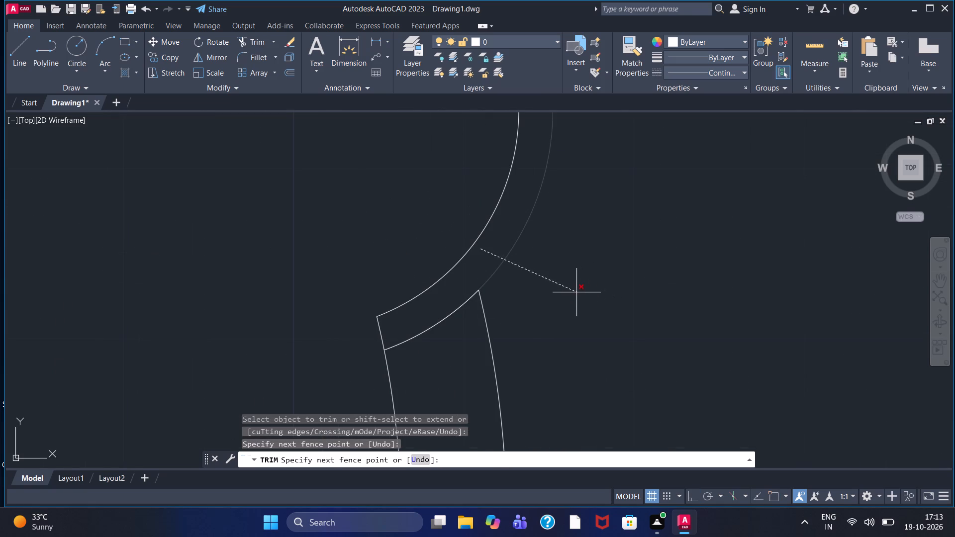
pyautogui.press('Escape')
pyautogui.scroll(-1, 372, 165)
pyautogui.scroll(1, 372, 165)
pyautogui.scroll(-3, 372, 165)
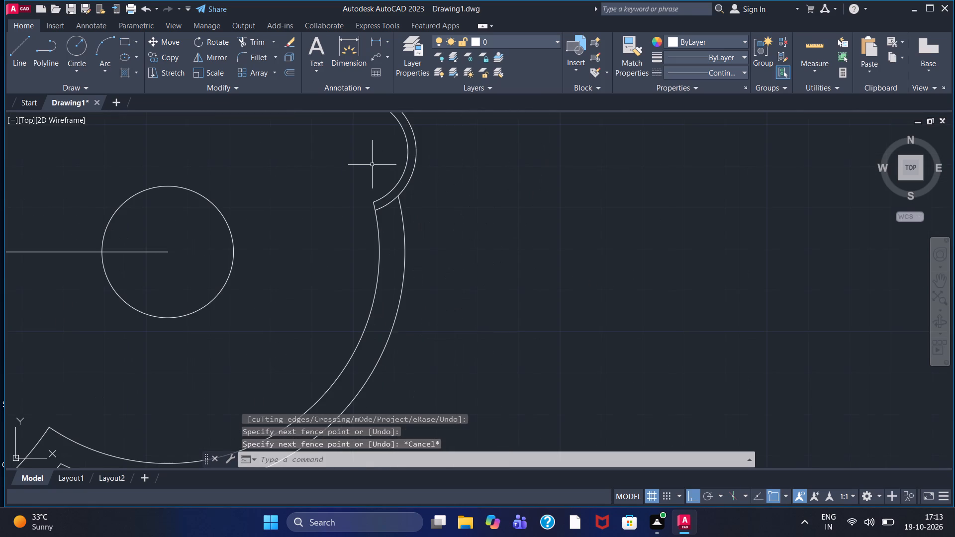
pyautogui.moveTo(366, 163); pyautogui.dragTo(401, 292, button='middle')
pyautogui.scroll(2, 358, 231)
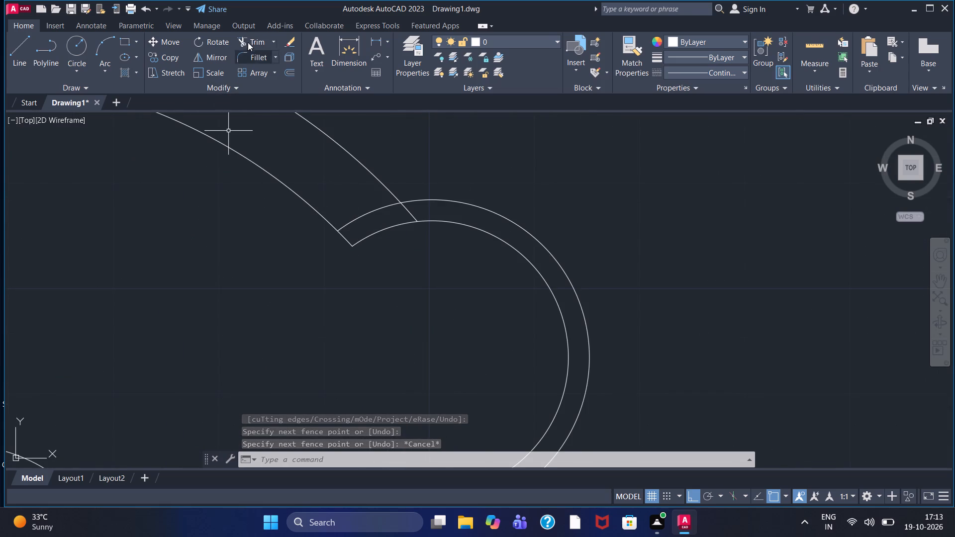
pyautogui.click(249, 39)
pyautogui.moveTo(404, 215); pyautogui.dragTo(422, 210)
pyautogui.press('Escape')
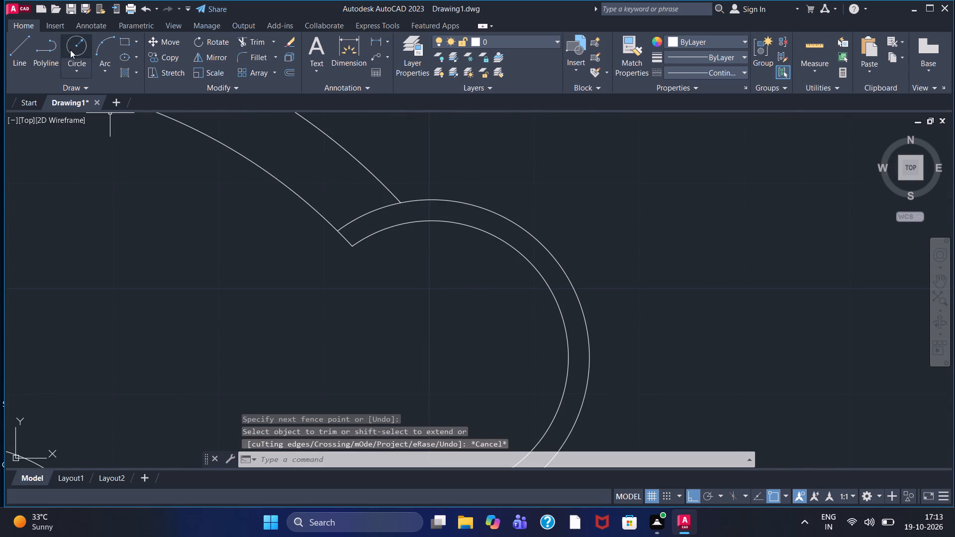
# Draw a hole circle of radius about 6.3 concentric with the small lobe's arcs.
pyautogui.click(70, 50)
pyautogui.scroll(-2, 354, 346)
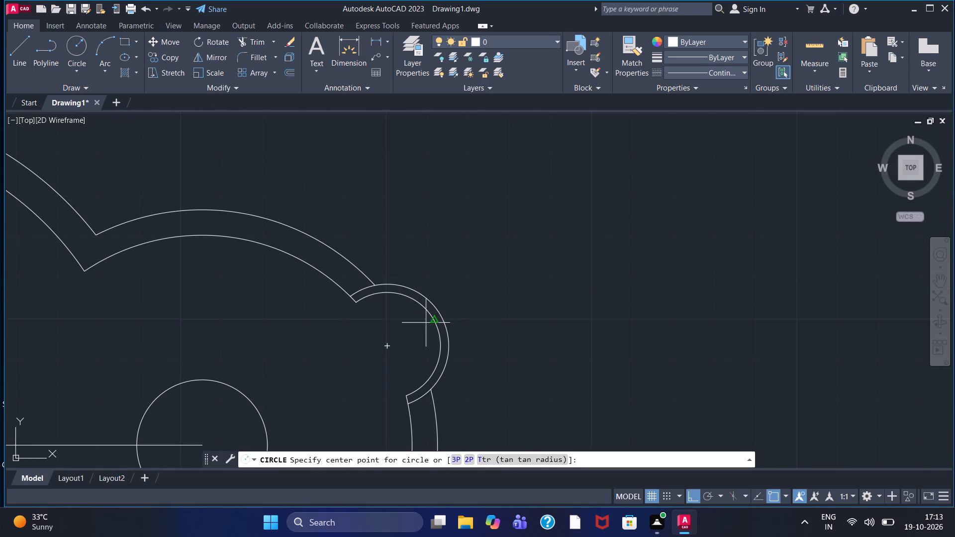
pyautogui.click(388, 344)
pyautogui.click(392, 372)
pyautogui.press('Escape')
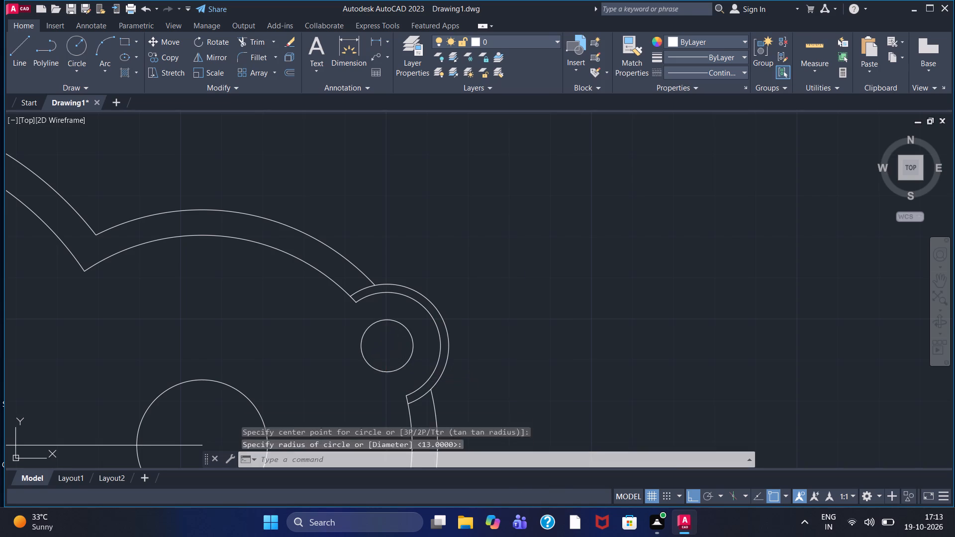
# Draw a circle of radius about 5.8 just outside the large lobe's outer wall, on its upper-left side.
pyautogui.scroll(-2, 392, 372)
pyautogui.moveTo(332, 368); pyautogui.dragTo(360, 301, button='middle')
pyautogui.scroll(1, 361, 298)
pyautogui.moveTo(363, 298); pyautogui.dragTo(368, 290, button='middle')
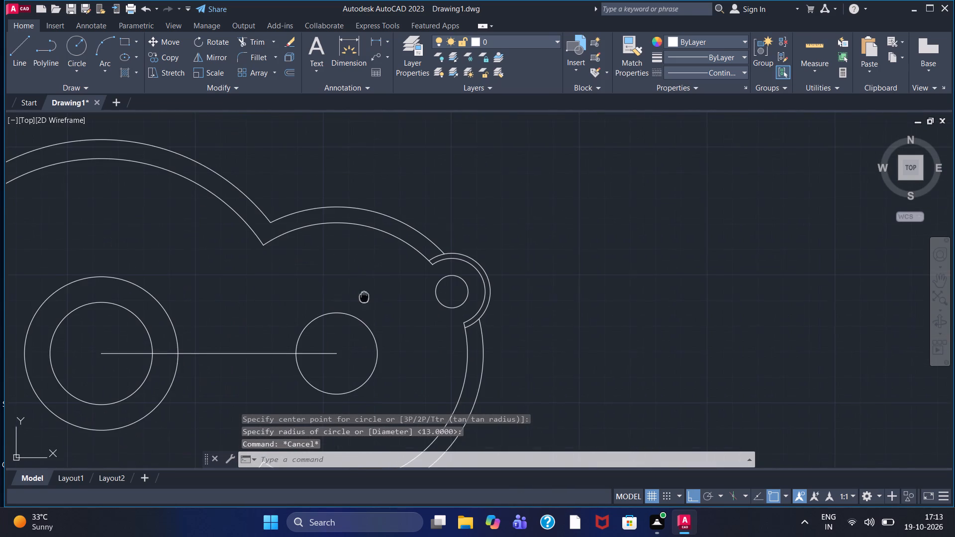
pyautogui.moveTo(368, 290); pyautogui.dragTo(383, 261, button='middle')
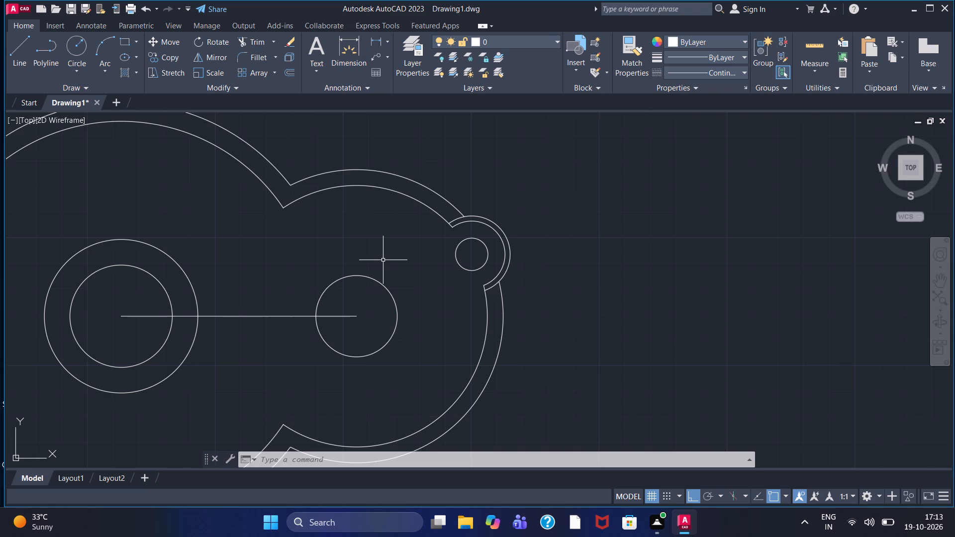
pyautogui.scroll(-1, 234, 265)
pyautogui.moveTo(169, 251); pyautogui.dragTo(239, 253, button='middle')
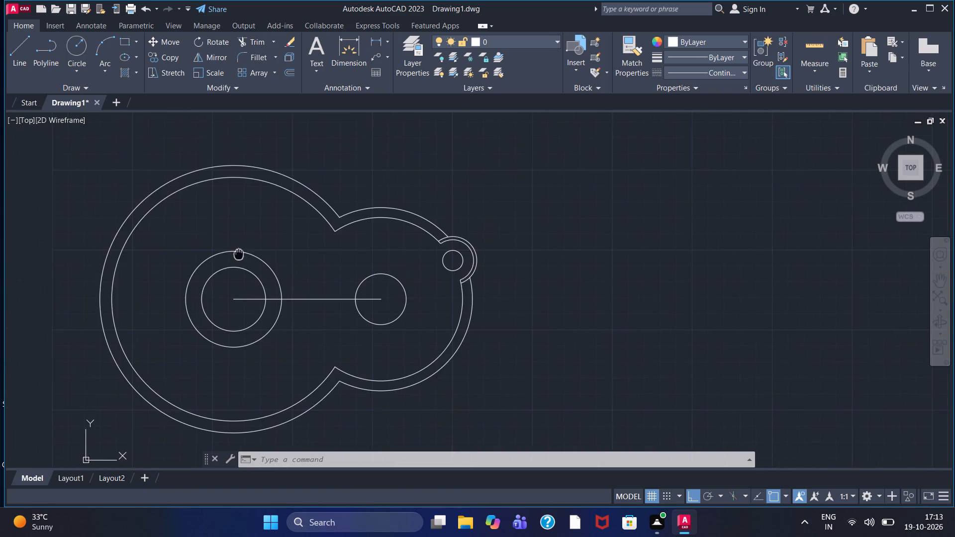
pyautogui.moveTo(239, 253); pyautogui.dragTo(319, 265, button='middle')
pyautogui.scroll(-1, 319, 265)
pyautogui.click(71, 42)
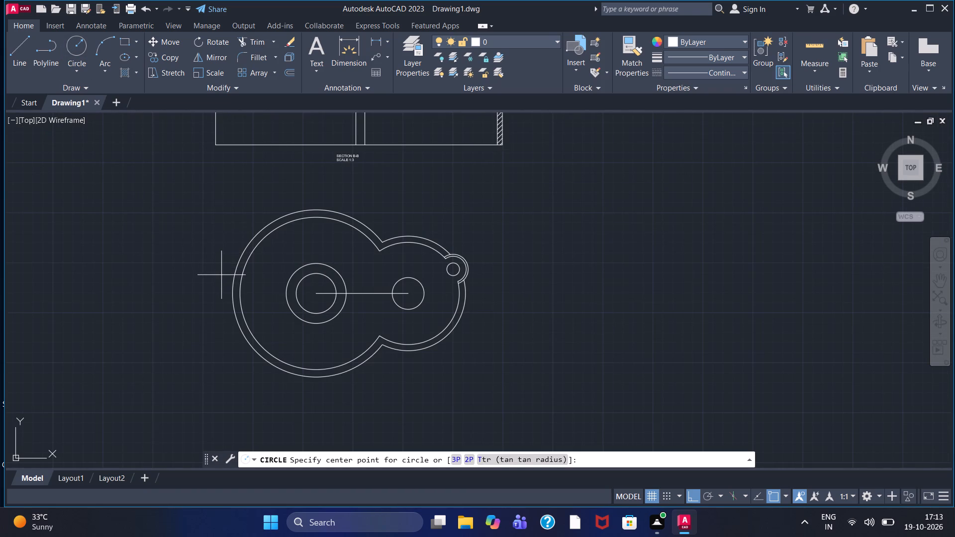
pyautogui.click(227, 262)
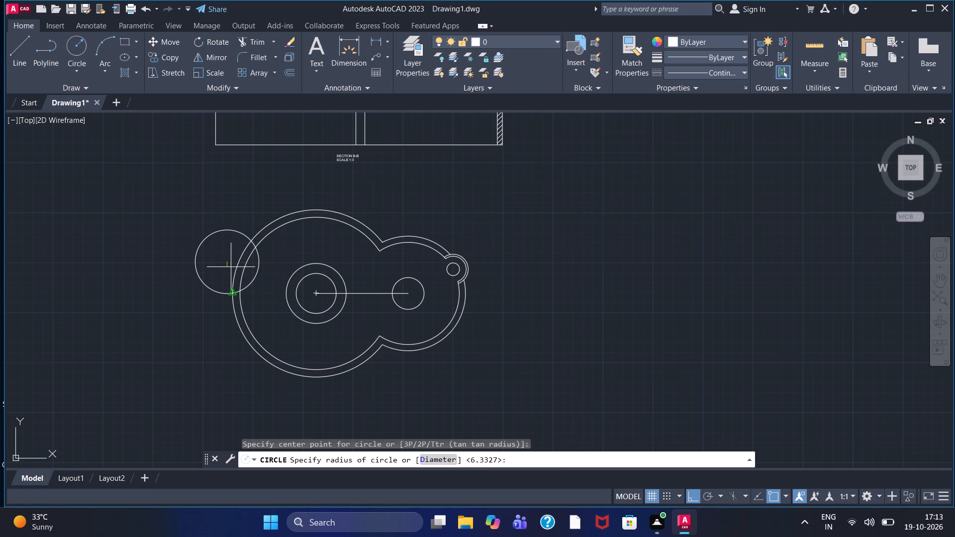
pyautogui.scroll(2, 234, 267)
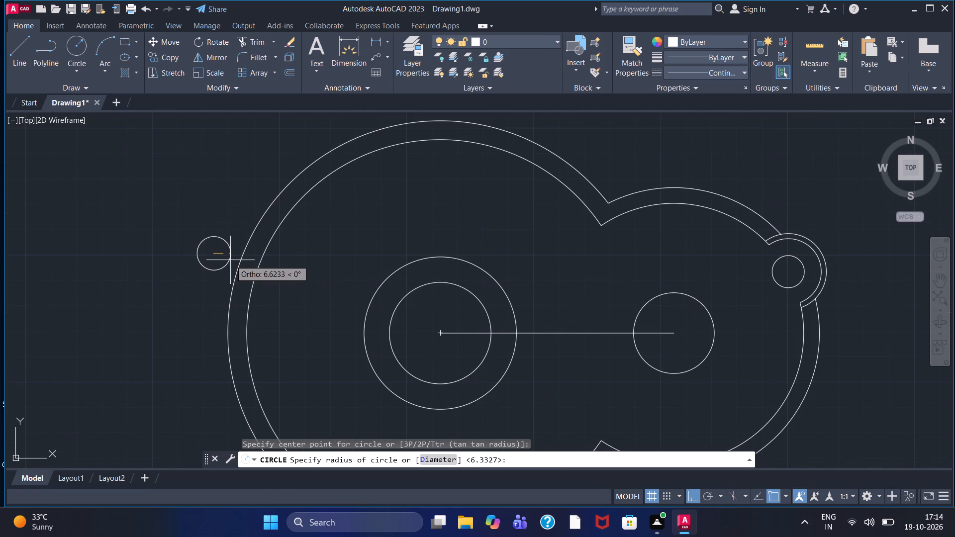
pyautogui.click(228, 260)
pyautogui.press('Escape')
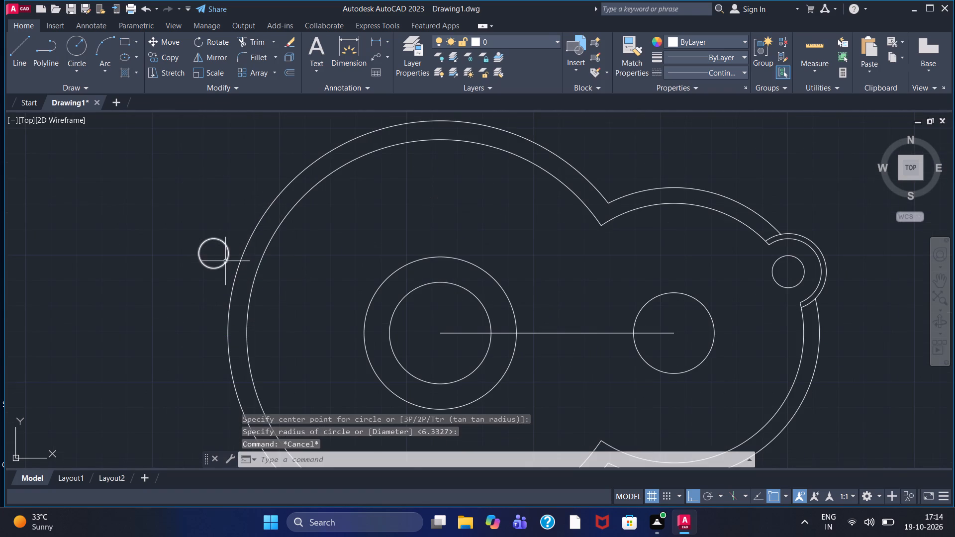
# Draw two horizontal lines from the new circle's bottom and top quadrants rightward across the large lobe's wall.
pyautogui.click(17, 61)
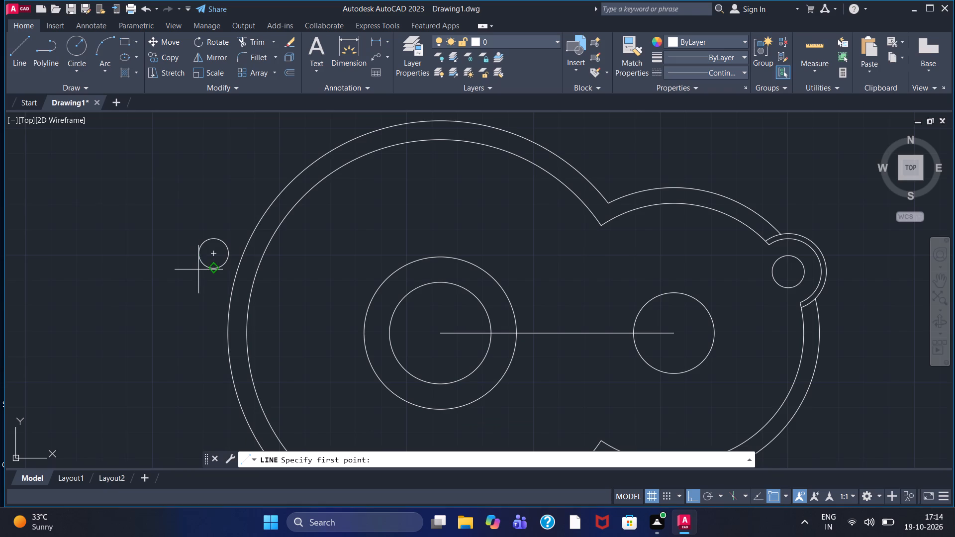
pyautogui.click(210, 269)
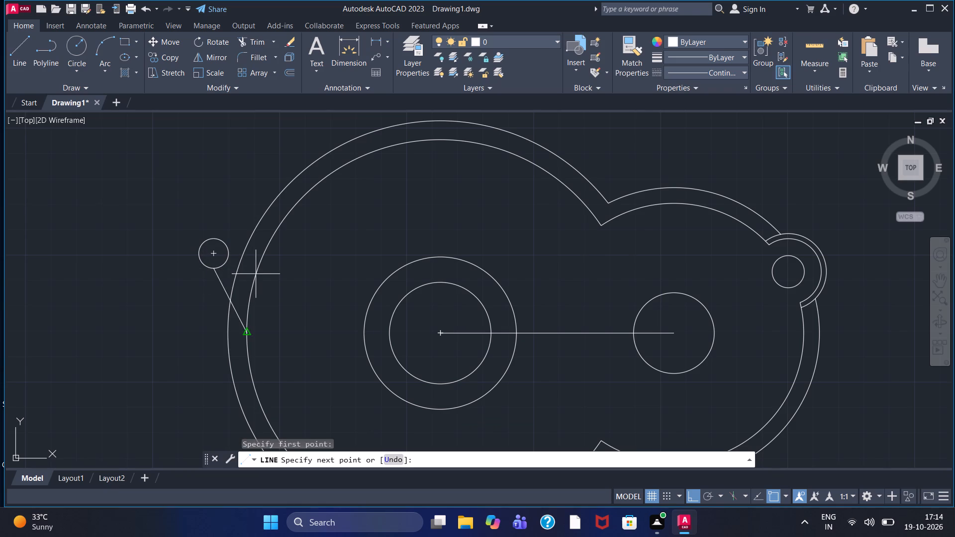
pyautogui.click(266, 277)
pyautogui.press('Escape')
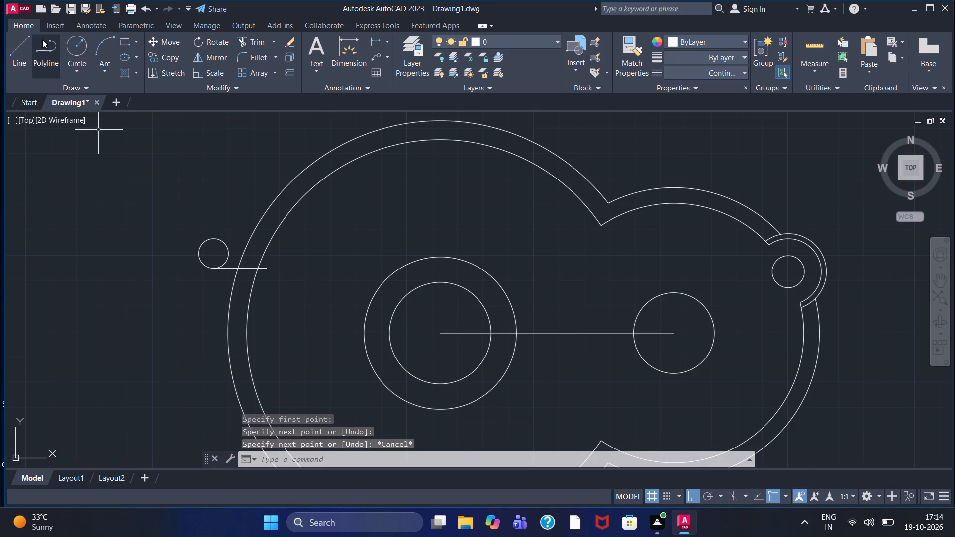
pyautogui.click(29, 41)
pyautogui.click(212, 242)
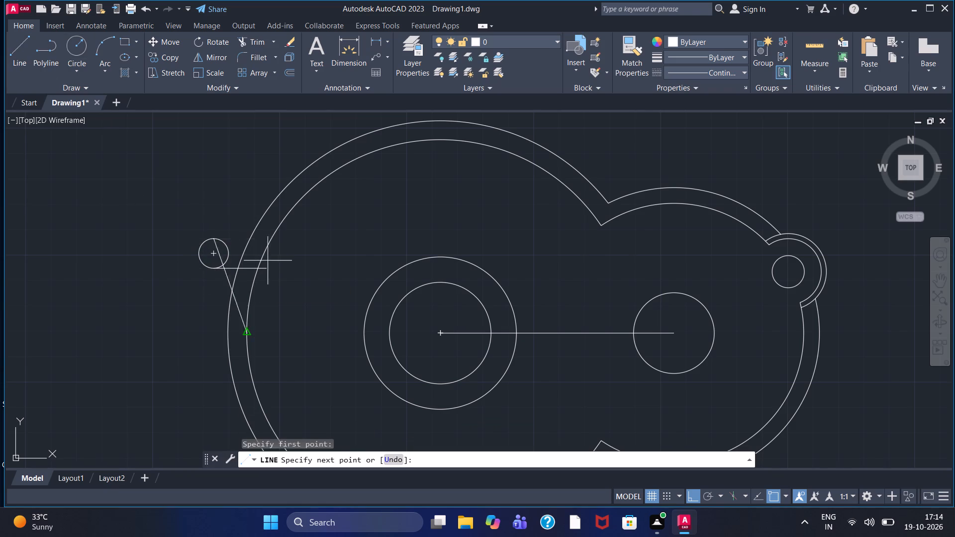
pyautogui.click(286, 253)
pyautogui.press('Escape')
# Trim the circle's wall-facing arc and the outer wall arc between the two horizontal lines, forming an open tab.
pyautogui.click(258, 43)
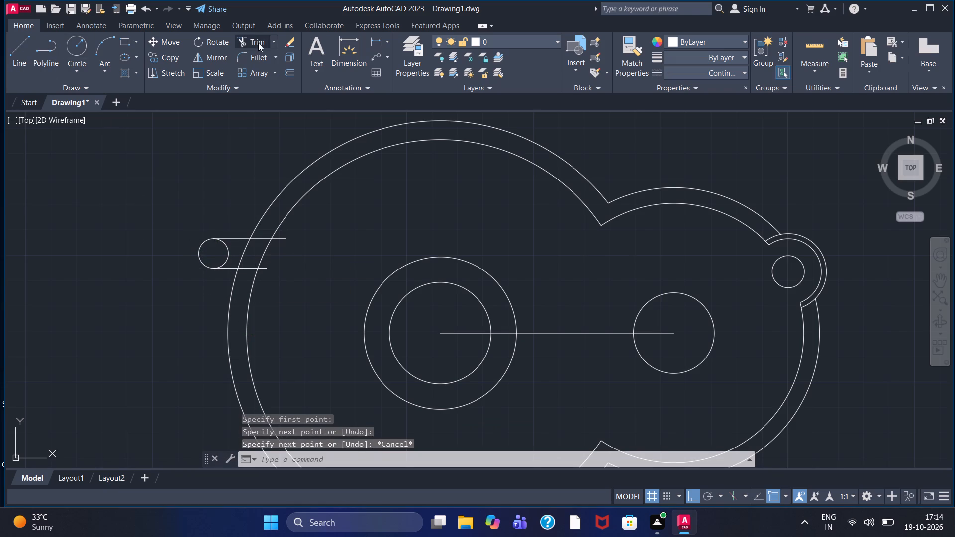
pyautogui.moveTo(223, 258); pyautogui.dragTo(230, 258)
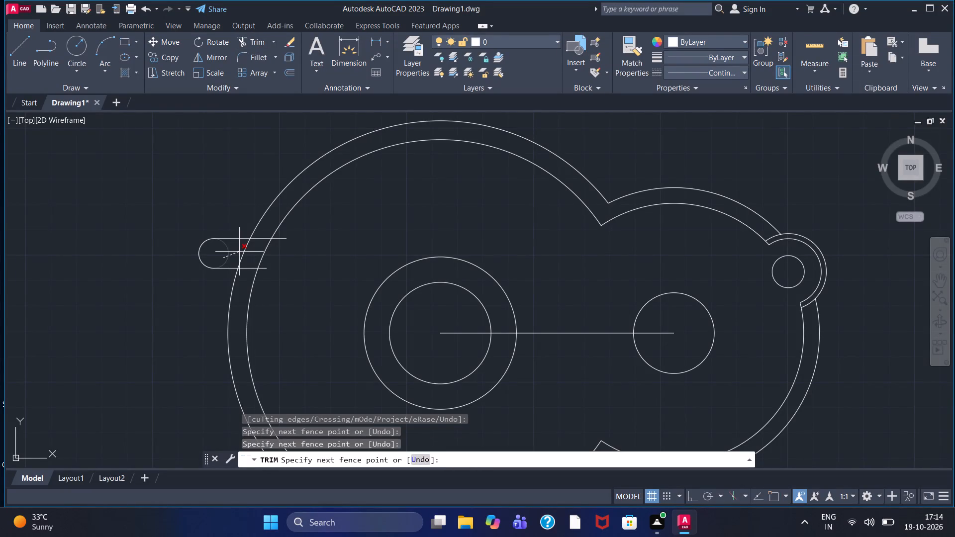
pyautogui.click(248, 252)
pyautogui.press('Escape')
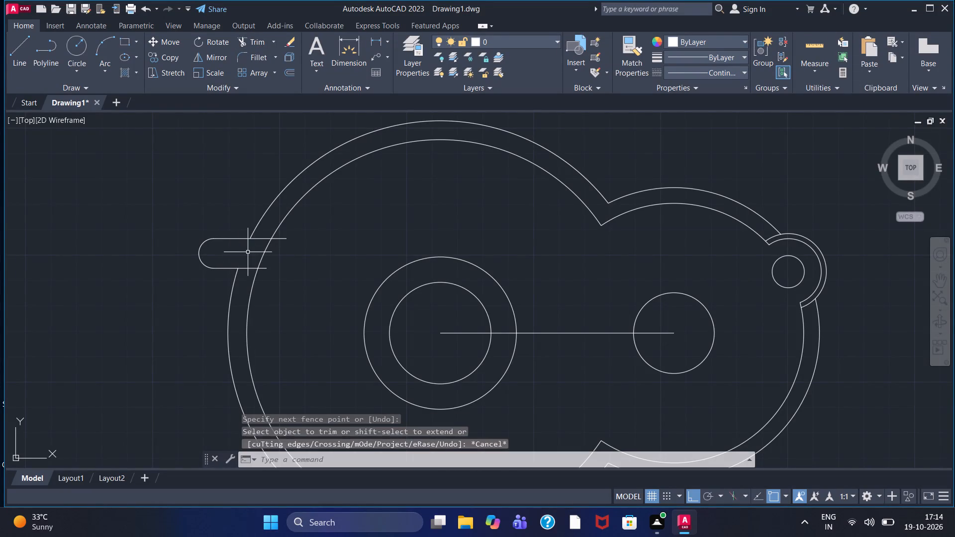
# Trim both horizontal tab lines back to the large lobe's outer wall arc.
pyautogui.click(224, 40)
pyautogui.click(255, 36)
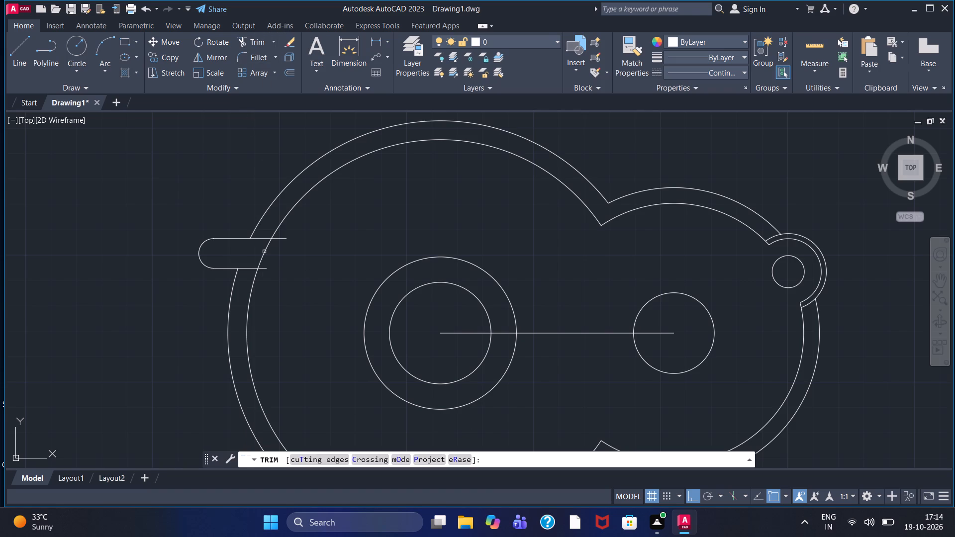
pyautogui.scroll(2, 265, 288)
pyautogui.moveTo(258, 240); pyautogui.dragTo(263, 227)
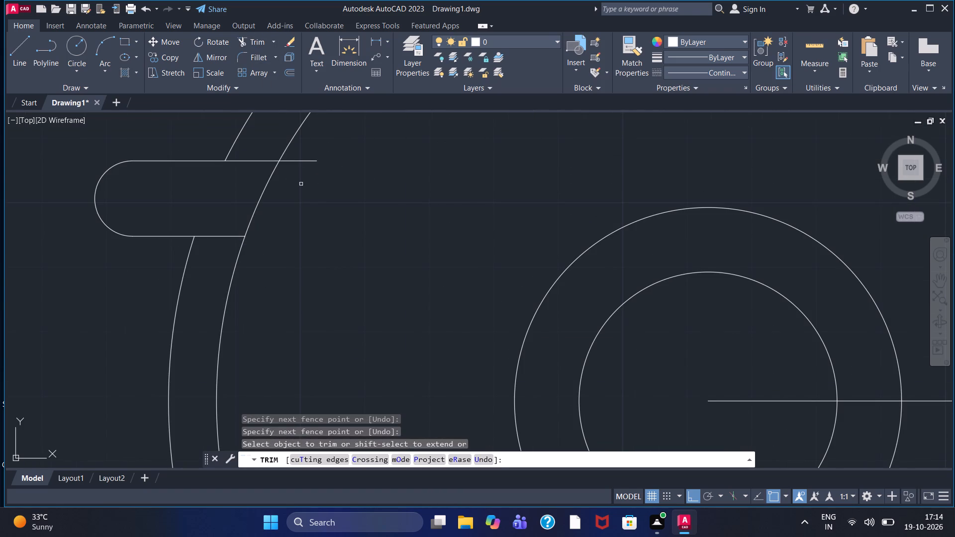
pyautogui.moveTo(301, 167); pyautogui.dragTo(302, 156)
pyautogui.press('Escape')
pyautogui.scroll(-1, 288, 252)
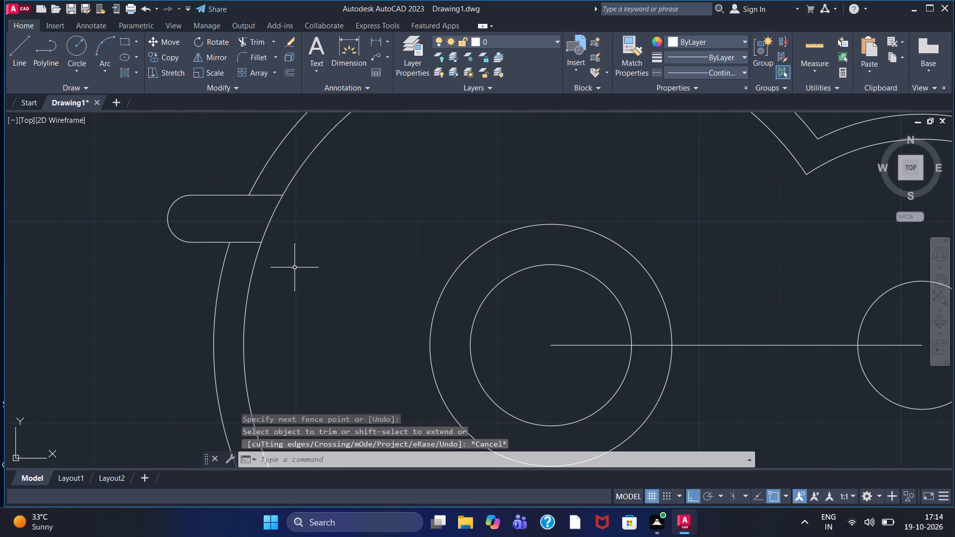
pyautogui.scroll(-1, 288, 259)
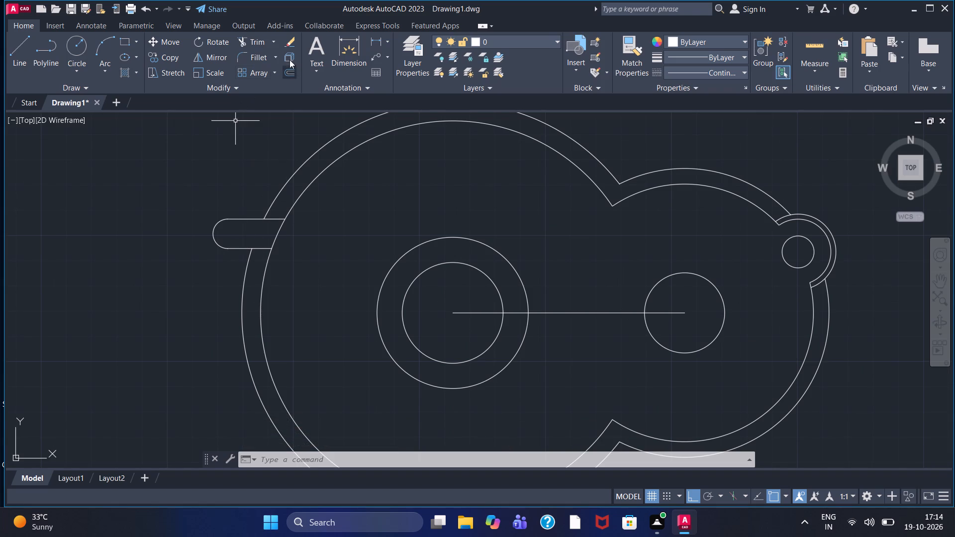
pyautogui.click(253, 38)
pyautogui.moveTo(271, 228); pyautogui.dragTo(280, 217)
pyautogui.moveTo(260, 243); pyautogui.dragTo(255, 259)
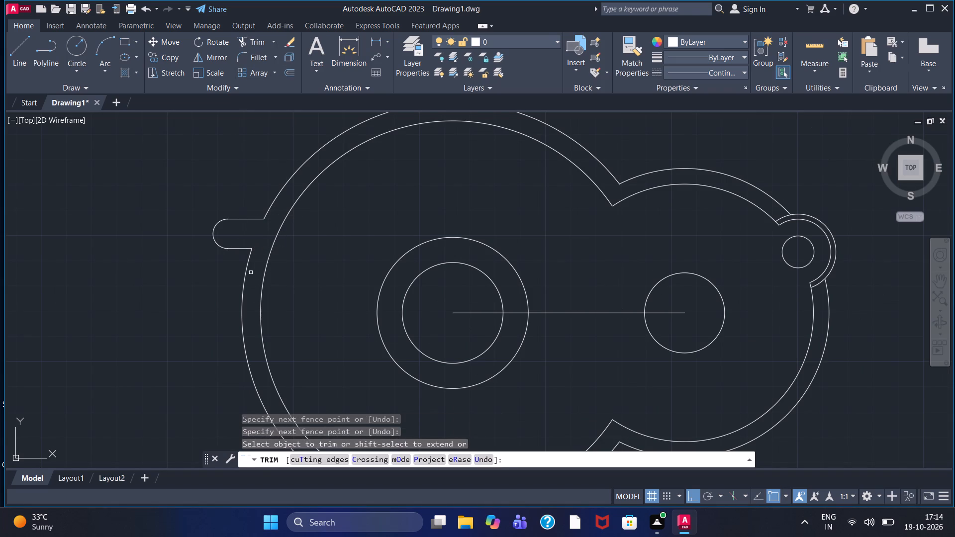
pyautogui.press('Escape')
# Draw a hole circle of radius about 2.3 concentric with the tab's rounded end.
pyautogui.click(74, 53)
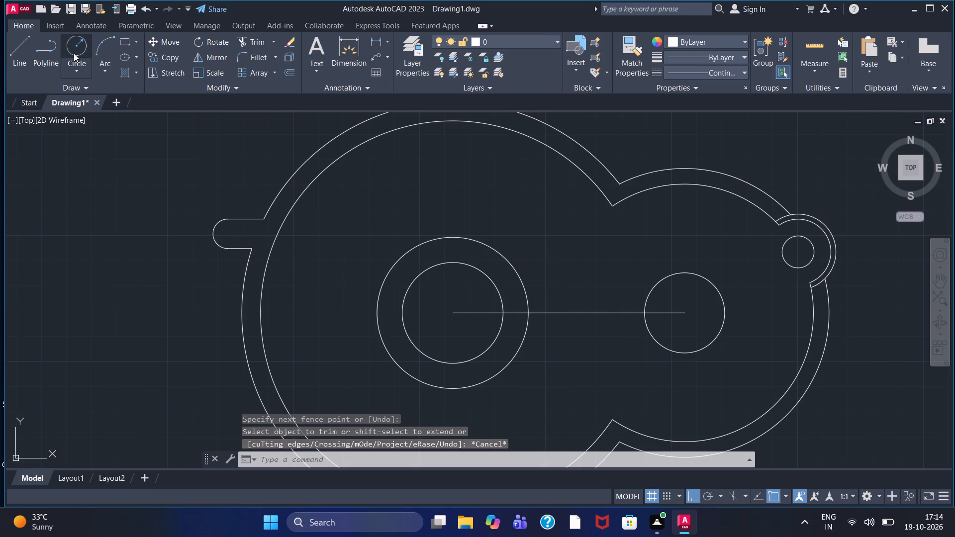
pyautogui.click(230, 236)
pyautogui.click(233, 238)
pyautogui.press('Escape')
# Draw a circle of radius 5 just below the large lobe's outer wall, slightly left of its center.
pyautogui.scroll(-1, 226, 257)
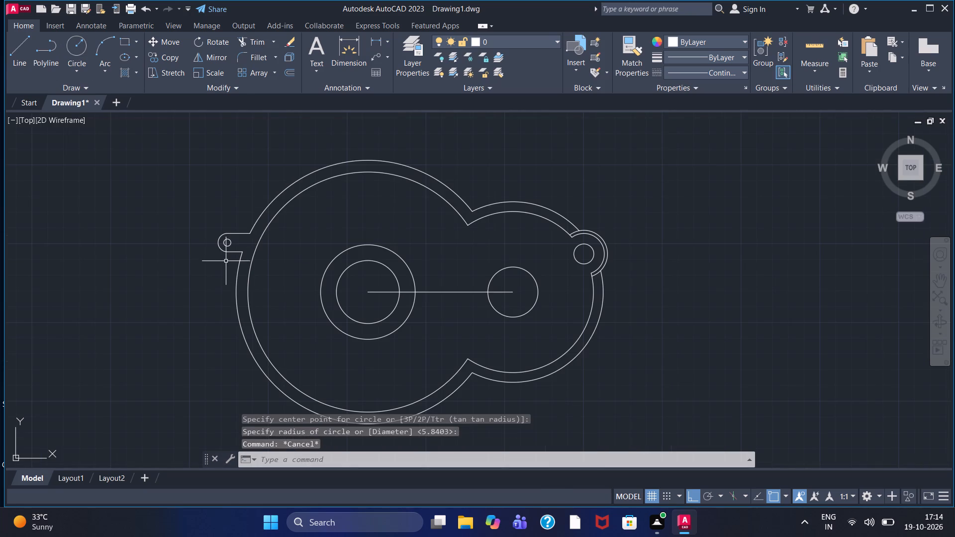
pyautogui.scroll(-2, 213, 367)
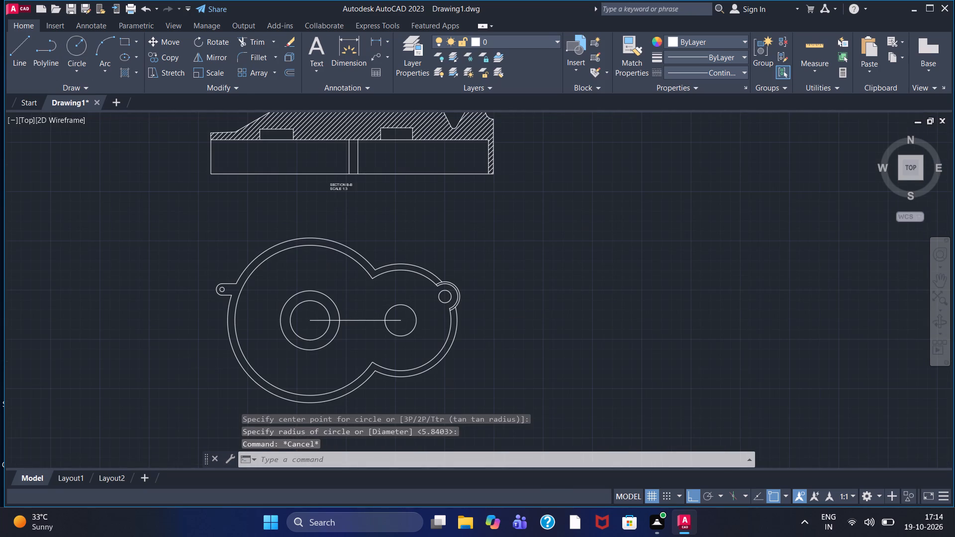
pyautogui.moveTo(212, 360); pyautogui.dragTo(177, 321, button='middle')
pyautogui.scroll(-1, 177, 321)
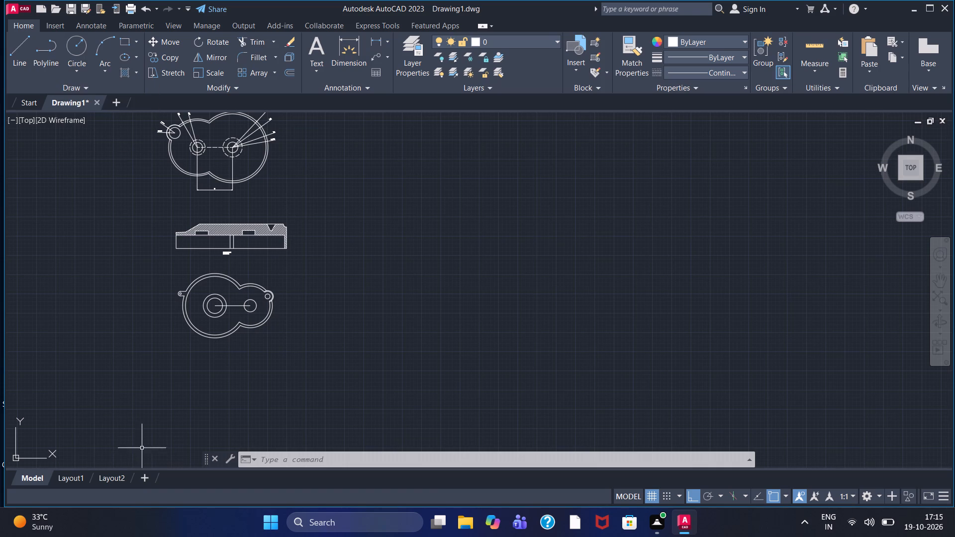
pyautogui.scroll(3, 204, 321)
pyautogui.moveTo(115, 391); pyautogui.dragTo(96, 360, button='middle')
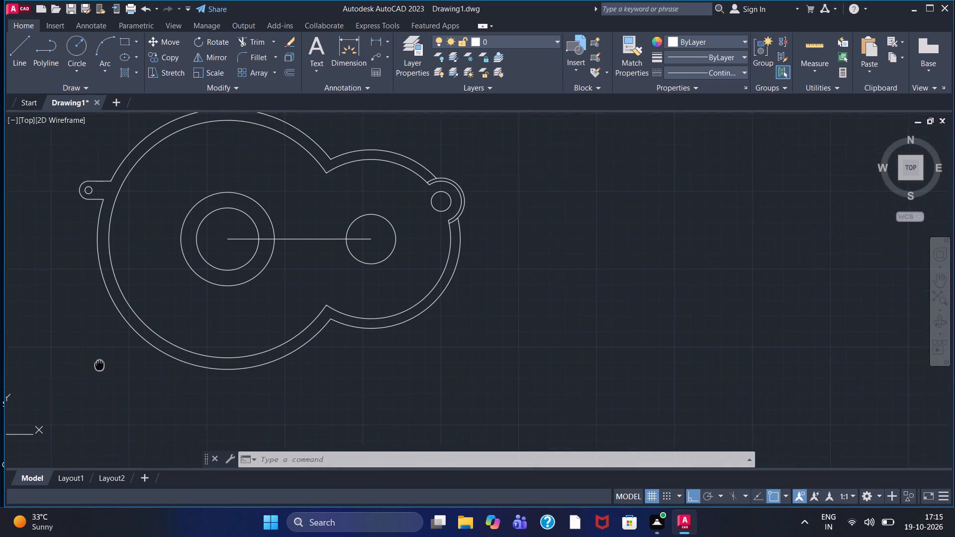
pyautogui.moveTo(96, 360); pyautogui.dragTo(59, 362, button='middle')
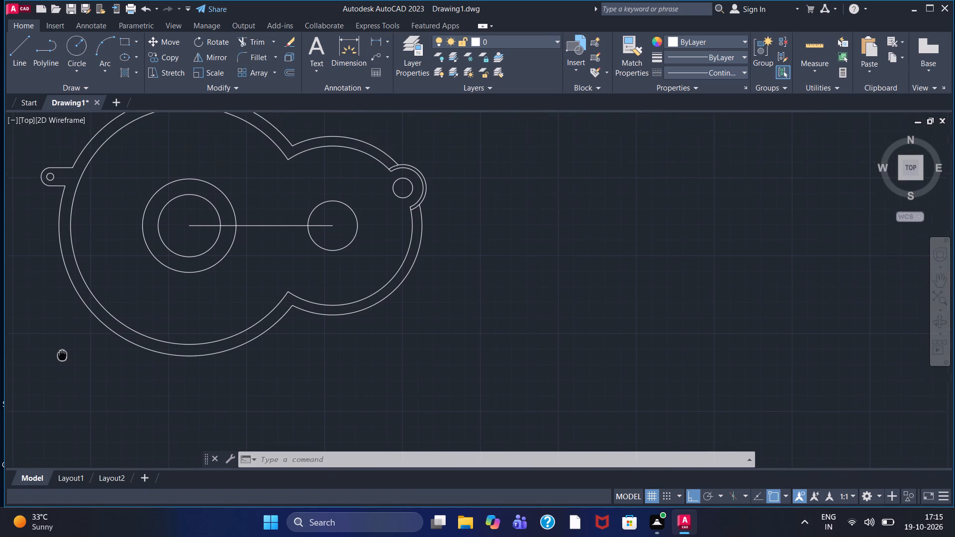
pyautogui.moveTo(59, 362); pyautogui.dragTo(59, 364, button='middle')
pyautogui.click(77, 47)
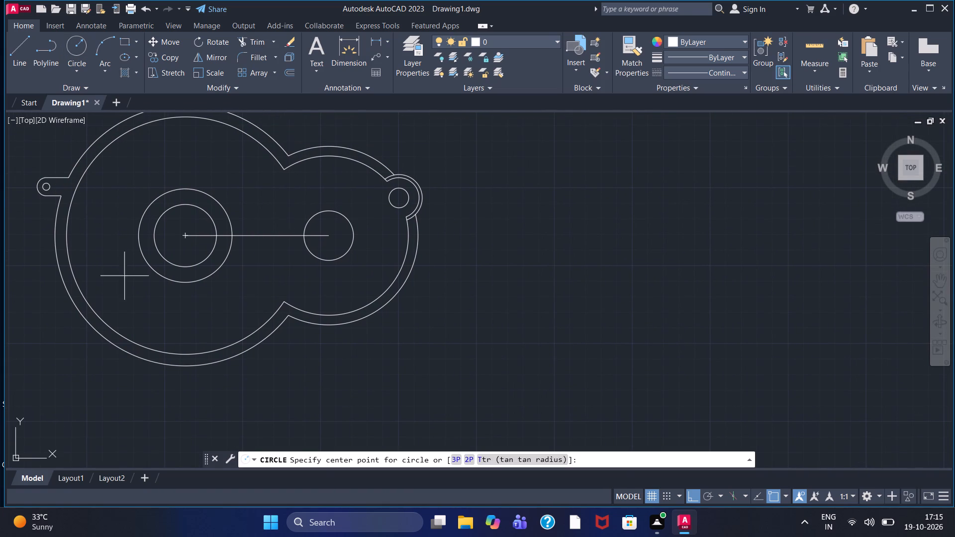
pyautogui.click(156, 381)
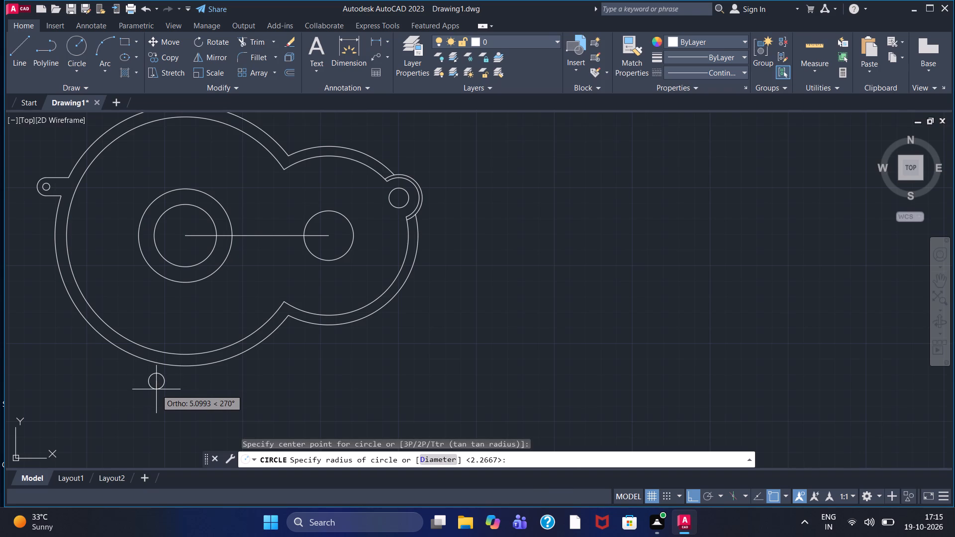
pyautogui.press('5')
pyautogui.press('Return')
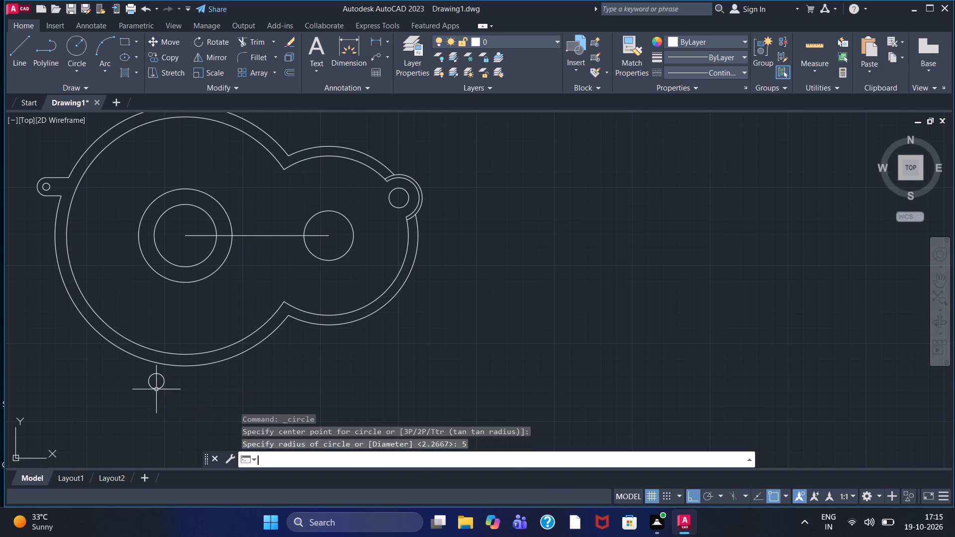
pyautogui.press('Escape')
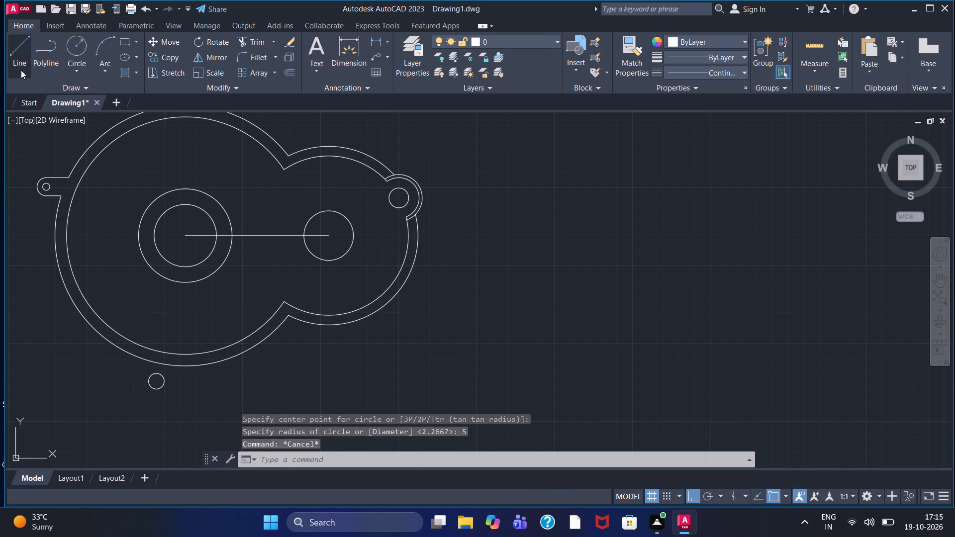
# Draw vertical lines about 17 and 15 long from the lower circle's left and right quadrants up across the outer wall.
pyautogui.click(21, 70)
pyautogui.scroll(2, 140, 370)
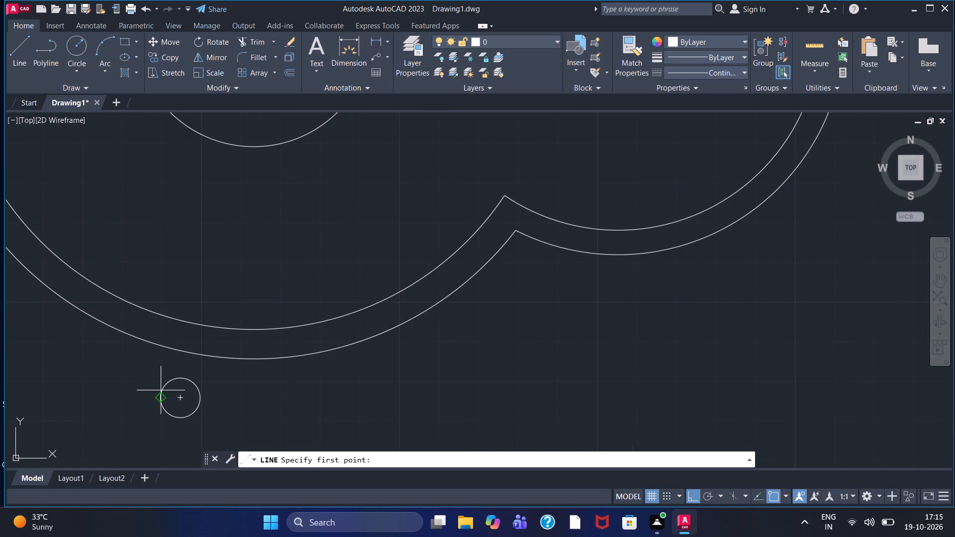
pyautogui.click(161, 398)
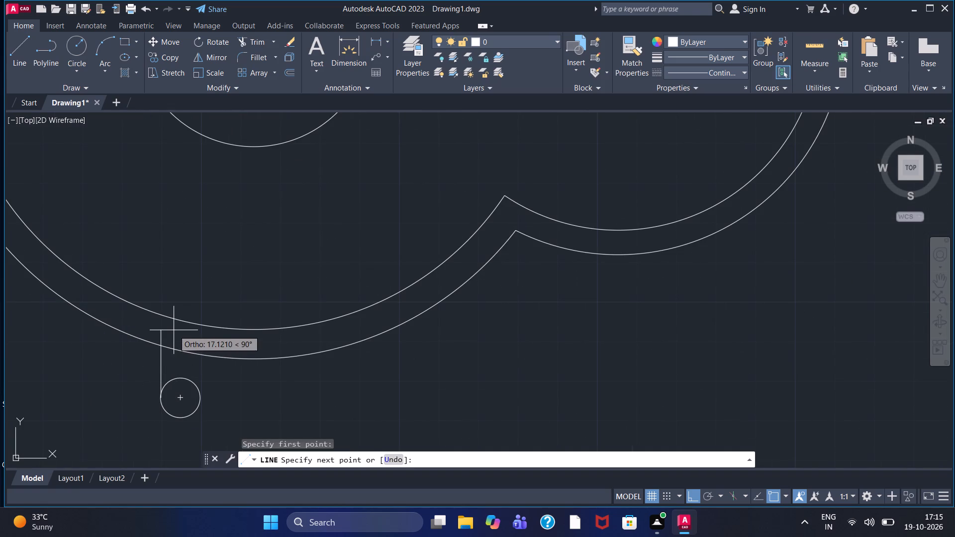
pyautogui.click(174, 330)
pyautogui.press('Escape')
pyautogui.click(20, 74)
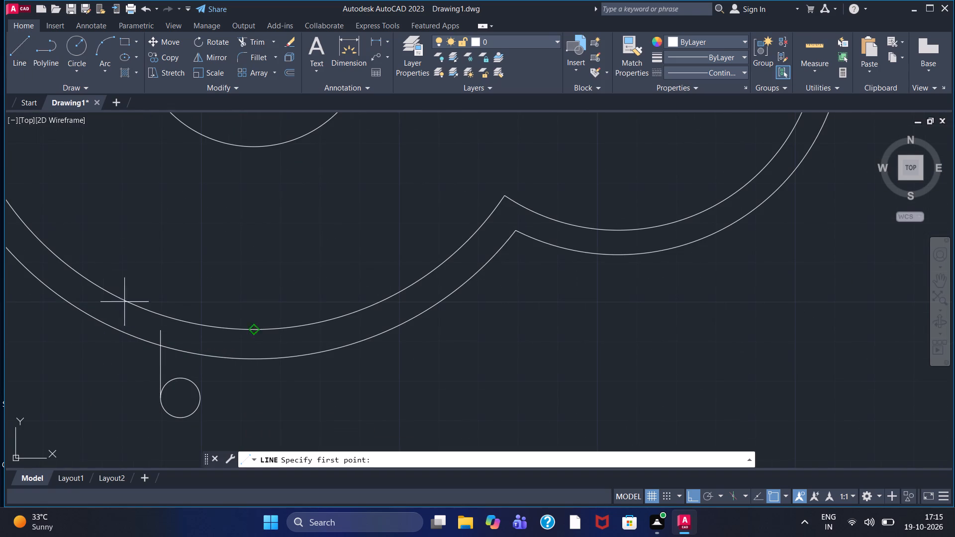
pyautogui.click(198, 400)
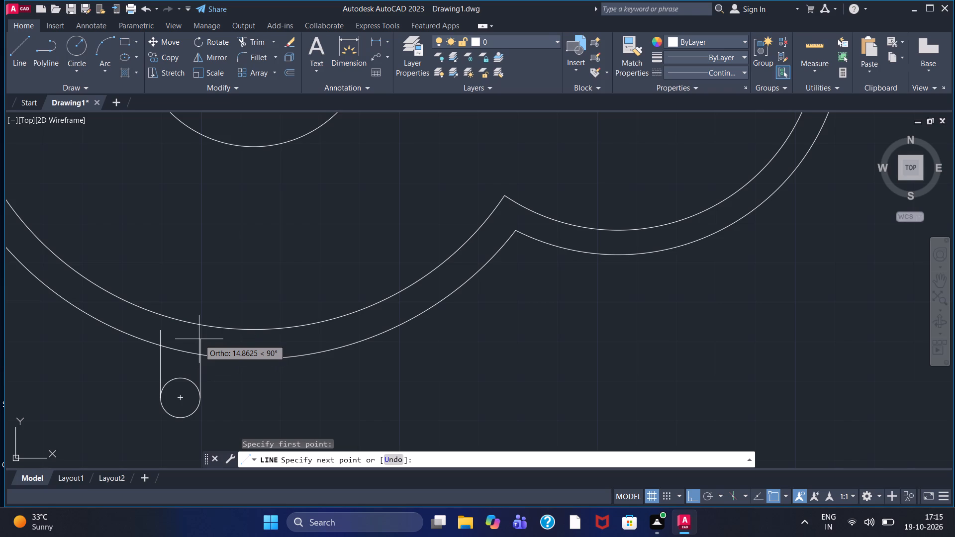
pyautogui.click(199, 339)
pyautogui.press('Escape')
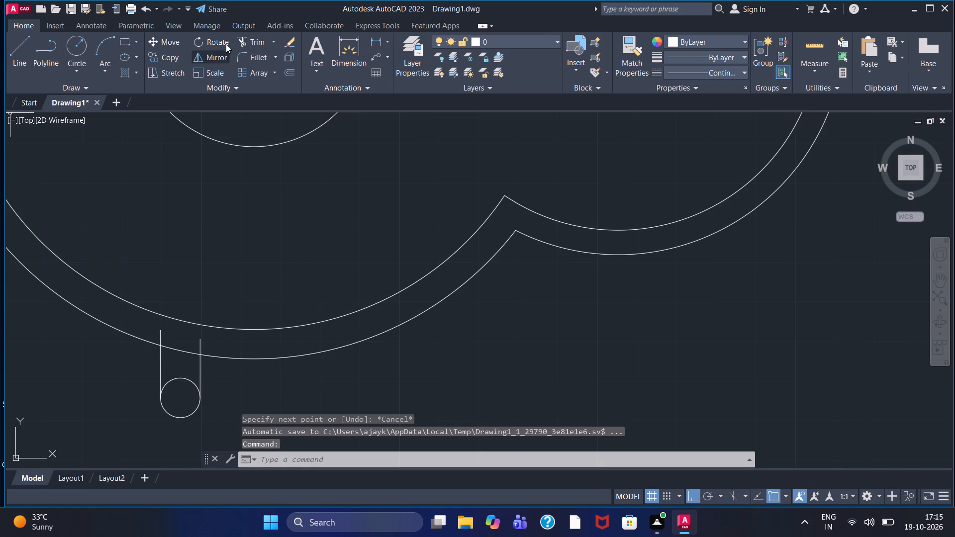
# Trim the lower tab's inner half circle, both line overhangs, and the large lobe's outer wall arc between the tab lines.
pyautogui.click(245, 44)
pyautogui.click(181, 380)
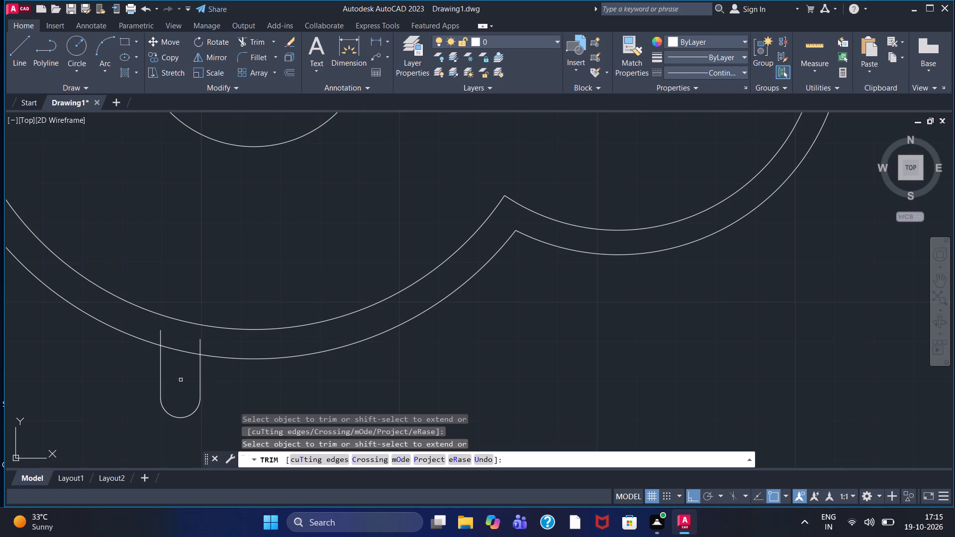
pyautogui.click(159, 337)
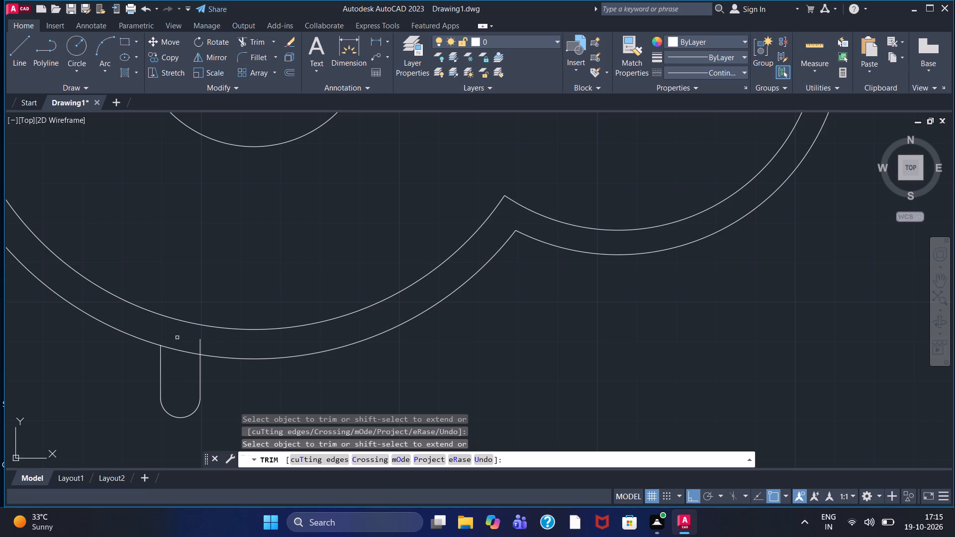
pyautogui.click(180, 351)
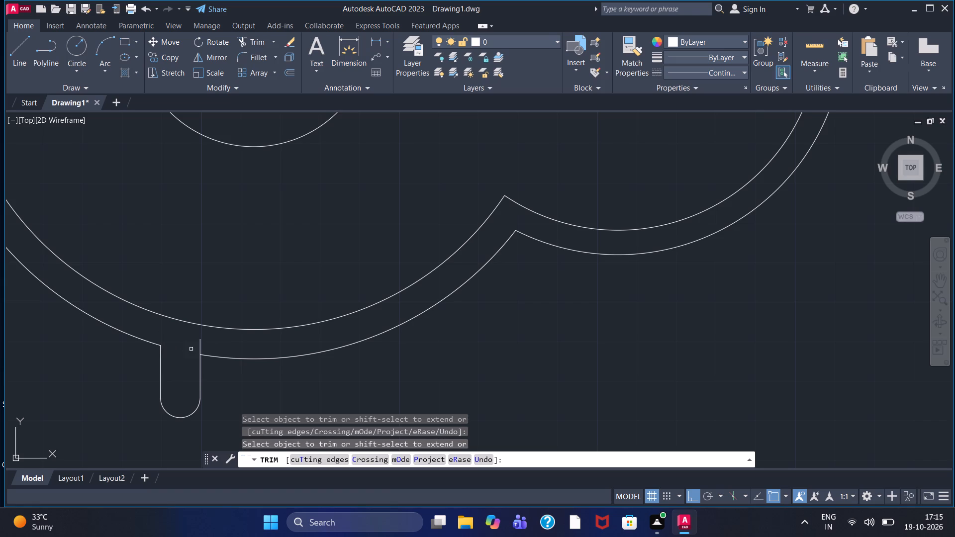
pyautogui.doubleClick(201, 348)
pyautogui.press('Escape')
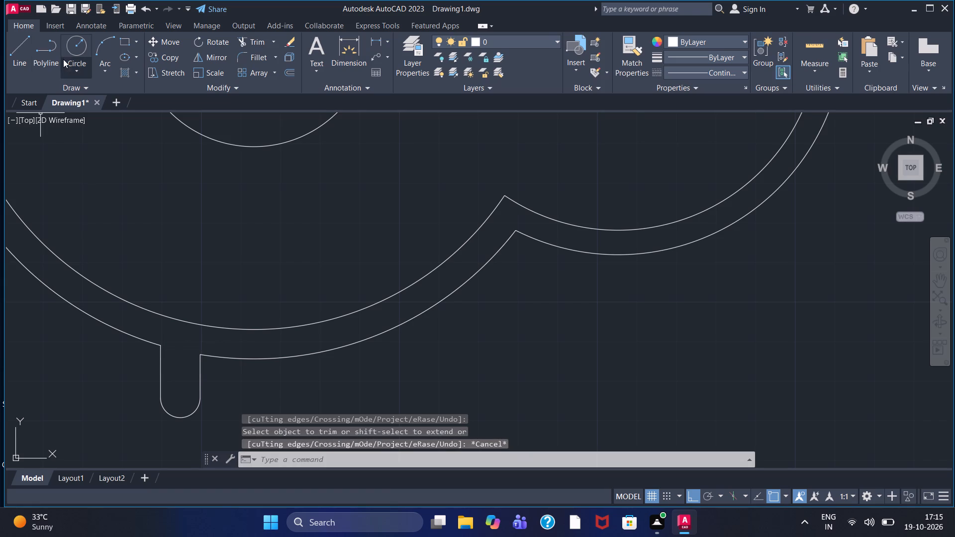
# Draw a hole circle of radius about 1.8 concentric with the lower tab's rounded end.
pyautogui.click(71, 53)
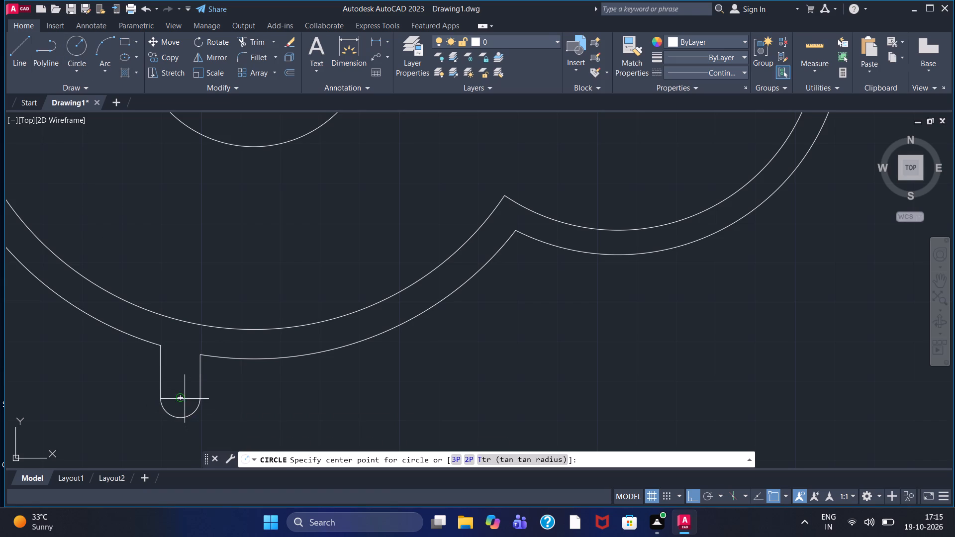
pyautogui.click(184, 398)
pyautogui.click(187, 405)
pyautogui.press('Escape')
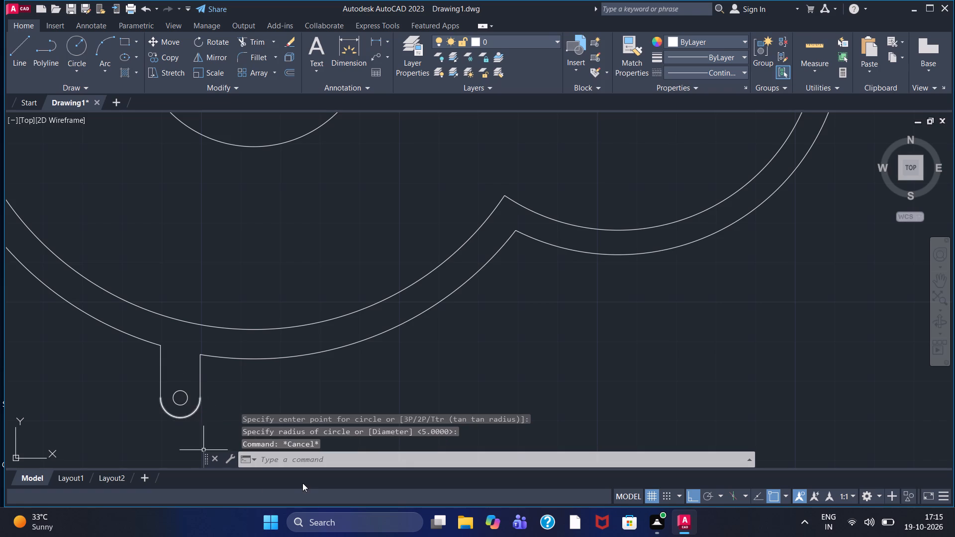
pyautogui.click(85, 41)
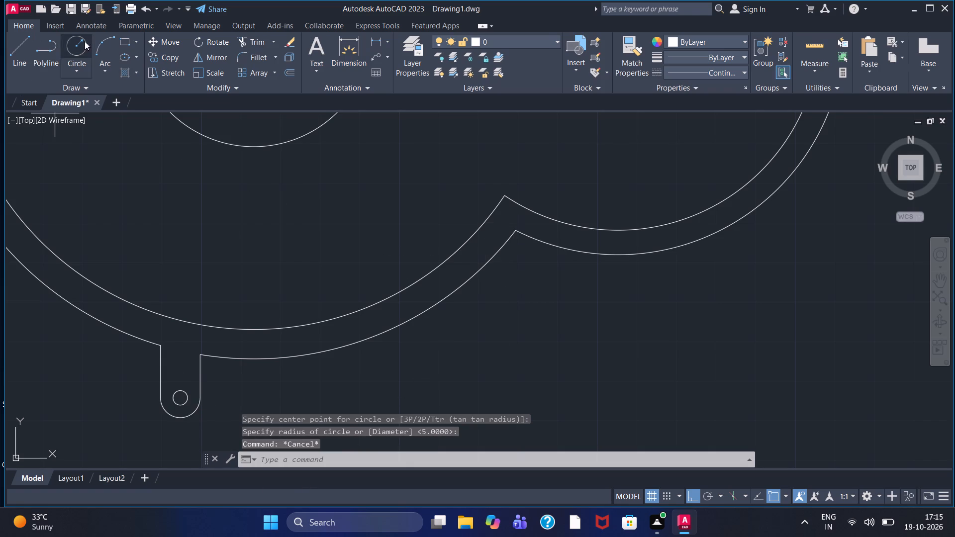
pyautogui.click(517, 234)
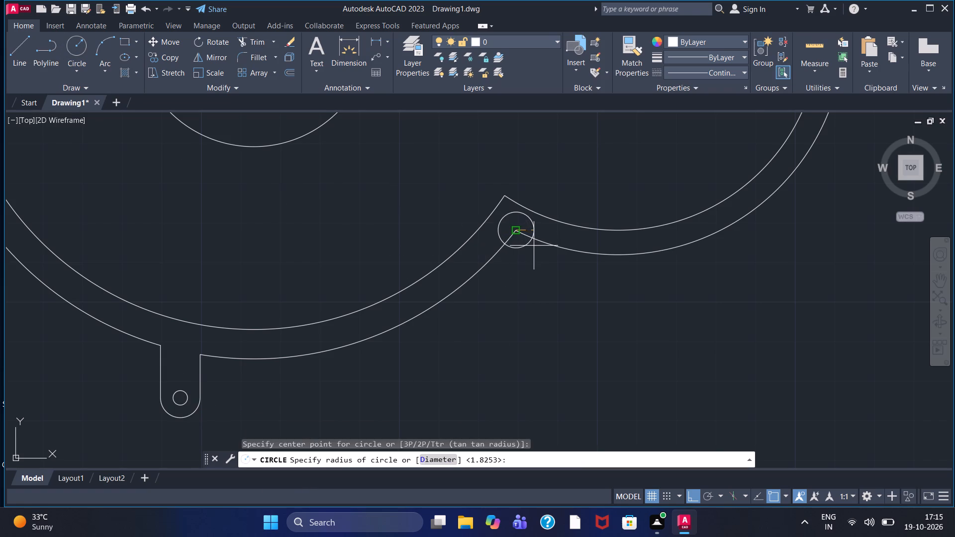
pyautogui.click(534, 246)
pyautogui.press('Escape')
# Draw a circle of radius about 4.3 at the lower outer-wall notch between the lobes and trim its part inside the wall.
pyautogui.click(71, 48)
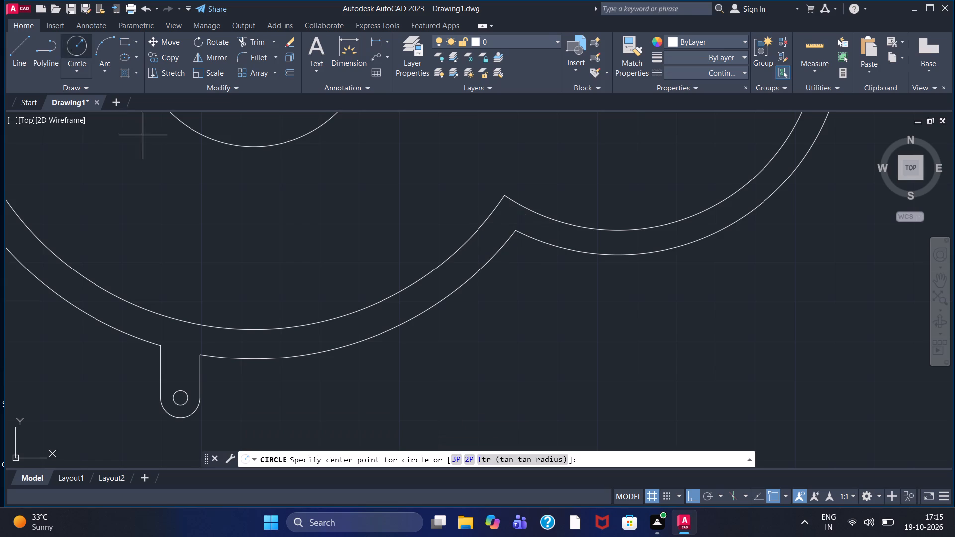
pyautogui.click(517, 230)
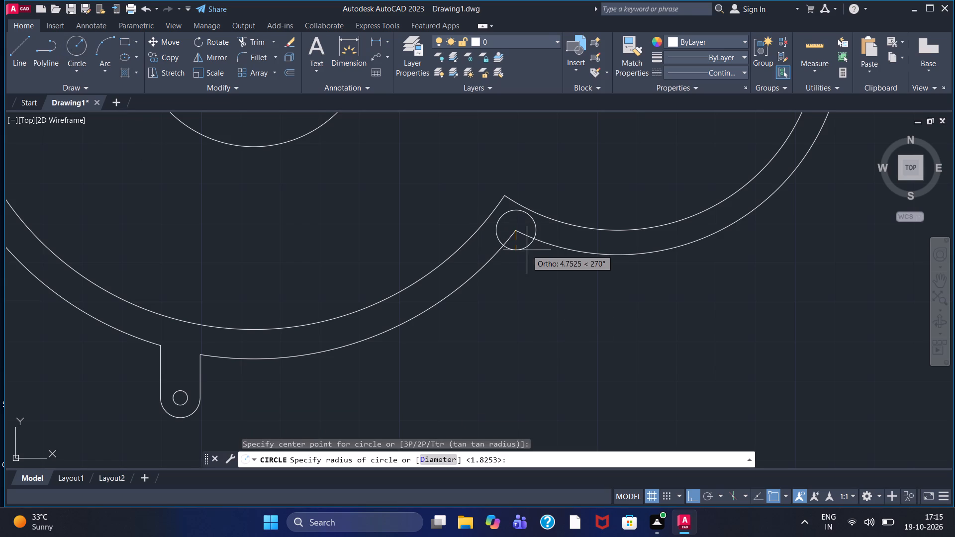
pyautogui.click(527, 247)
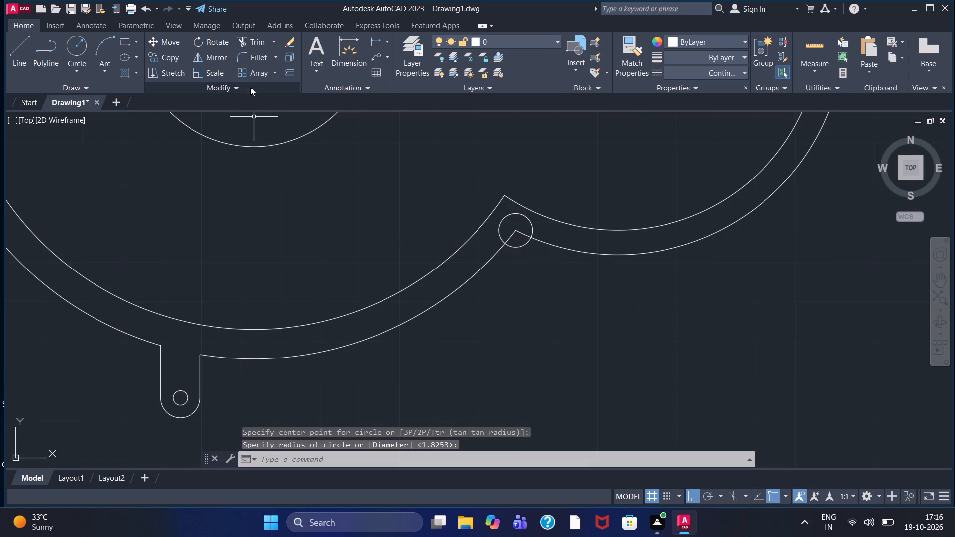
pyautogui.click(254, 47)
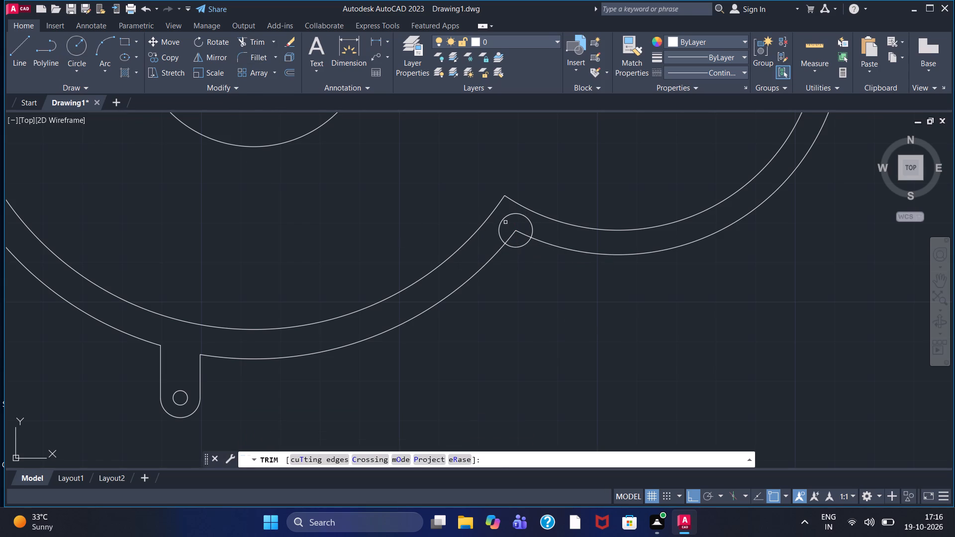
pyautogui.click(506, 219)
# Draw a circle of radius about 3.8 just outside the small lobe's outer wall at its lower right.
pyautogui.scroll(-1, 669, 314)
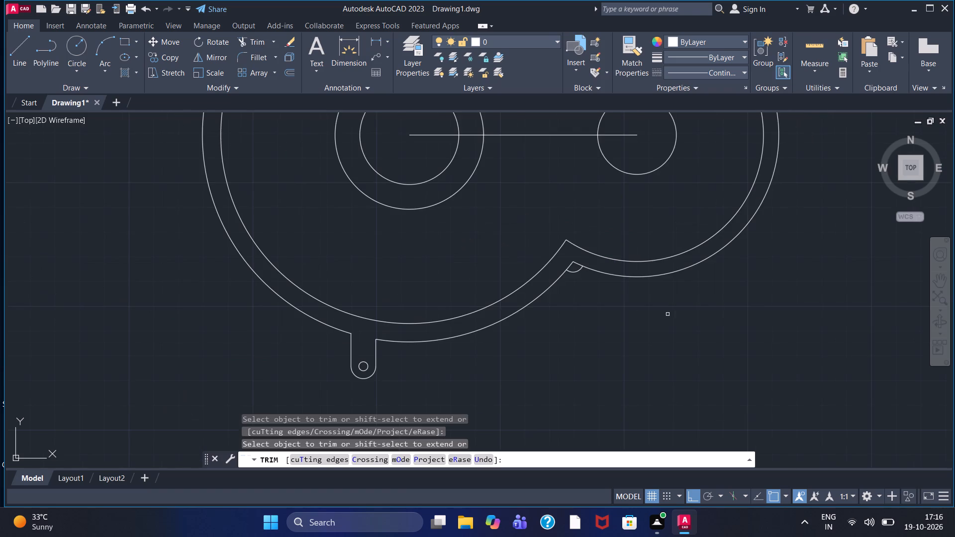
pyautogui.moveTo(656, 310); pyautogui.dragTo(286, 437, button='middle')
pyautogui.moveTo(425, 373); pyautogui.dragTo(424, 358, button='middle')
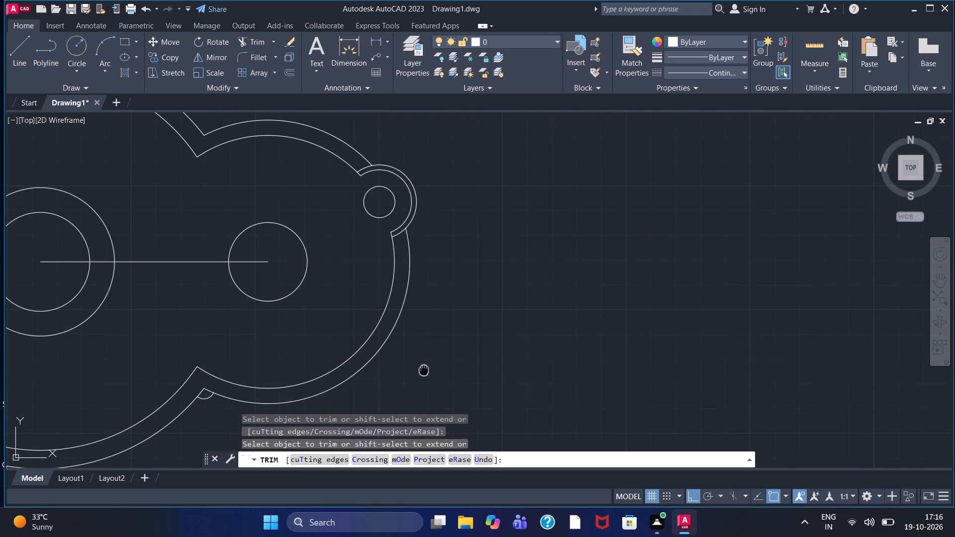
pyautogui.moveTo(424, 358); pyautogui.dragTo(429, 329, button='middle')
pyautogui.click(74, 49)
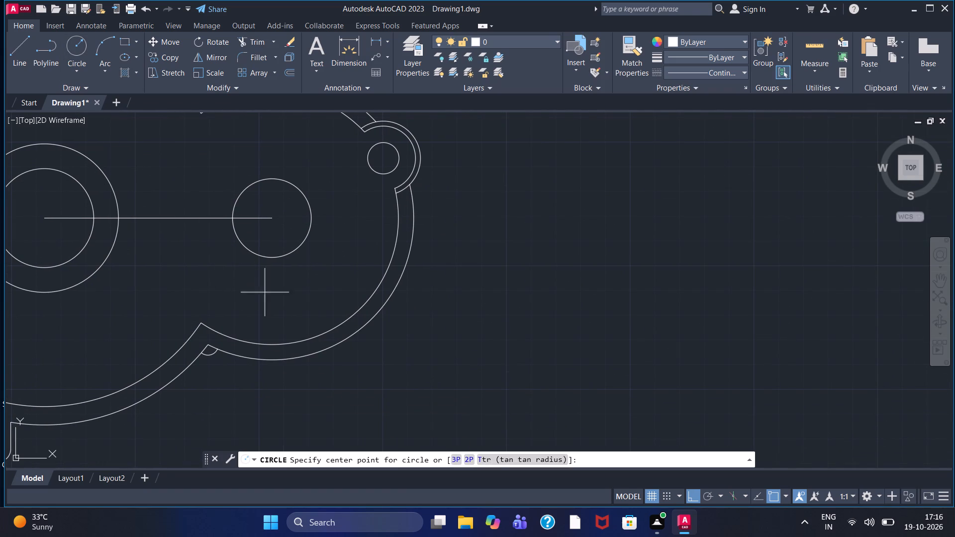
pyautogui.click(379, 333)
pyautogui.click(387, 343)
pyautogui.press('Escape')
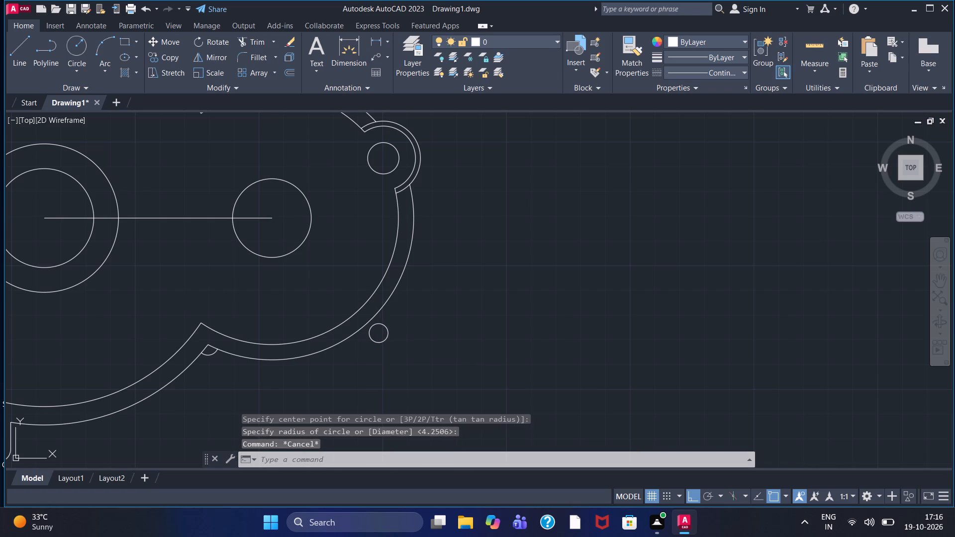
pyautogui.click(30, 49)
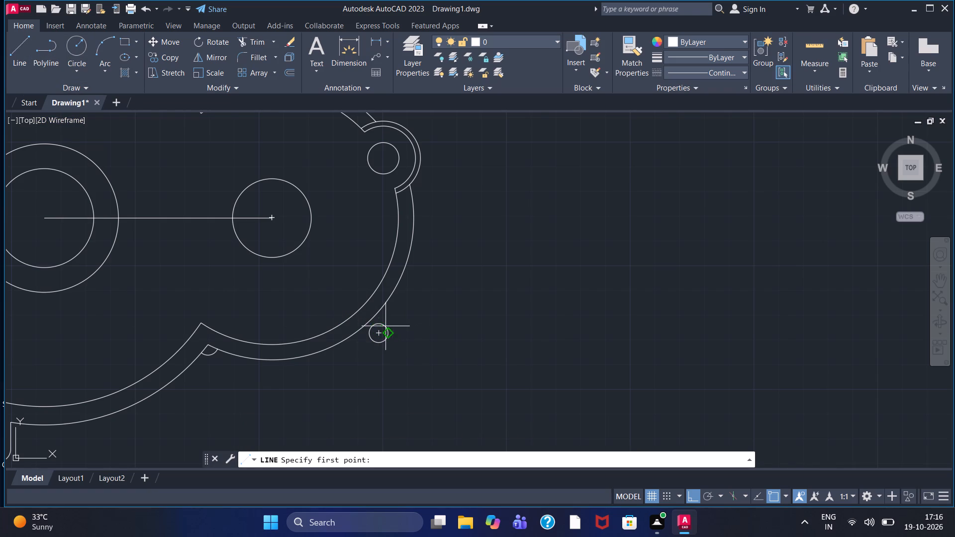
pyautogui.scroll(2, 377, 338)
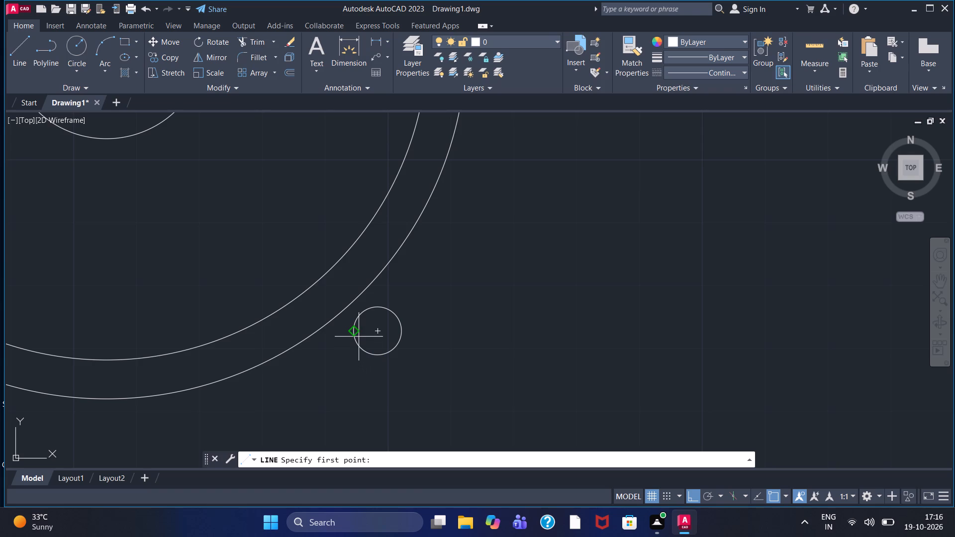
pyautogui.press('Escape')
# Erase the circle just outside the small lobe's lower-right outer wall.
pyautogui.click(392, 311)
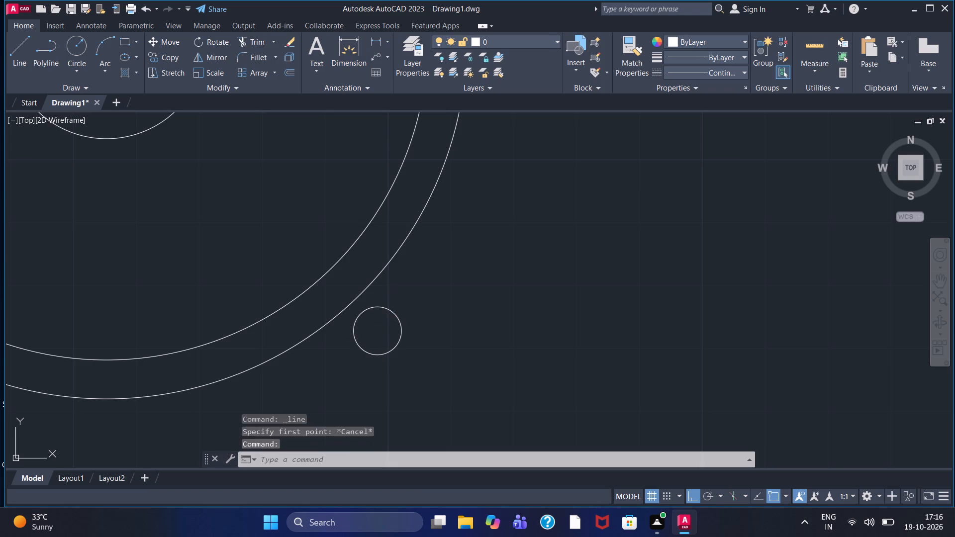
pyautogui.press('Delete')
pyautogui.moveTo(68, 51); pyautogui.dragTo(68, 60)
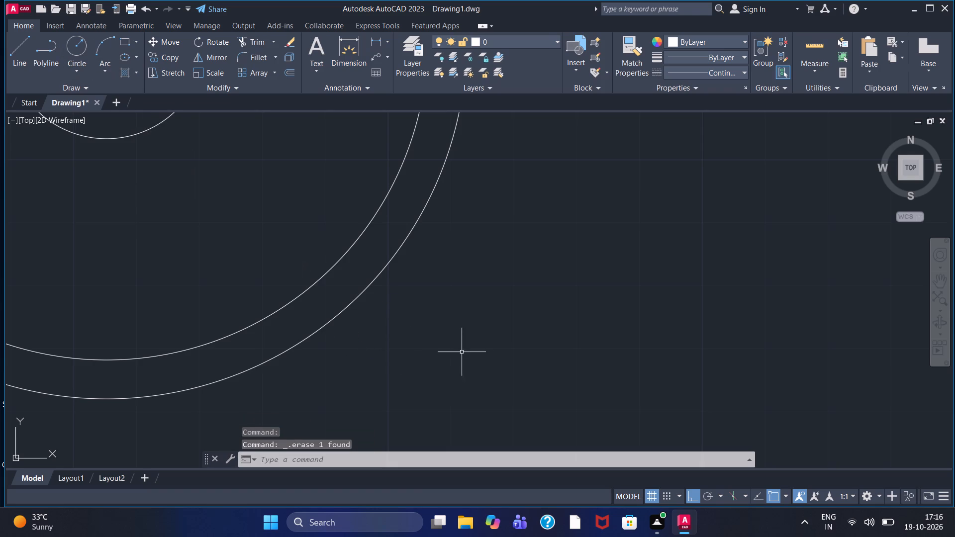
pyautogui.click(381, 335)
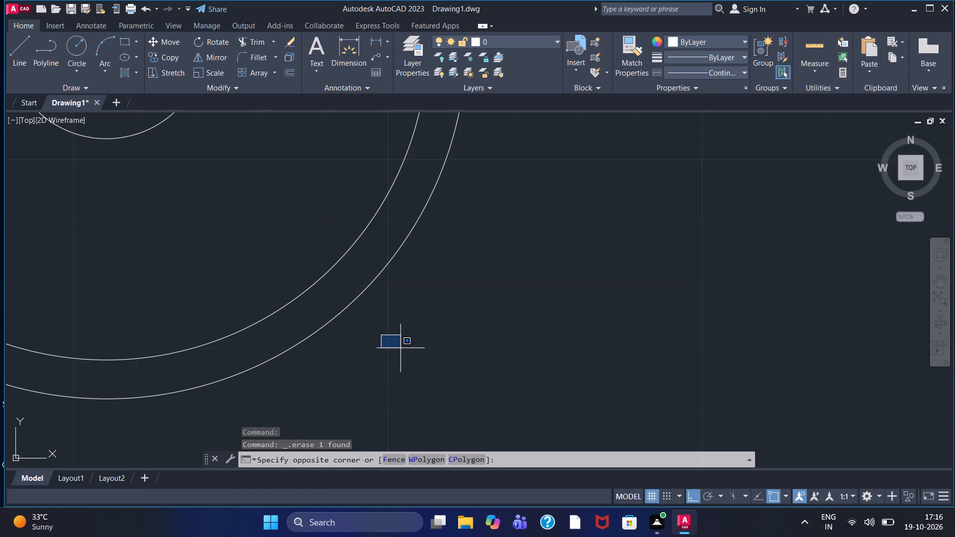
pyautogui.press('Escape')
# Draw a small circle outside the small lobe's lower-right outer wall, leaving a clear gap to the wall.
pyautogui.click(74, 48)
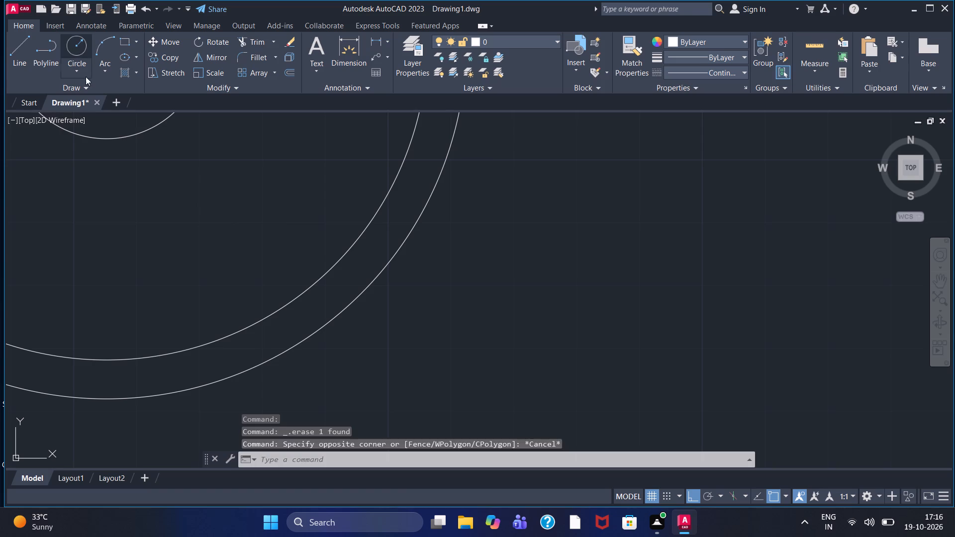
pyautogui.click(381, 355)
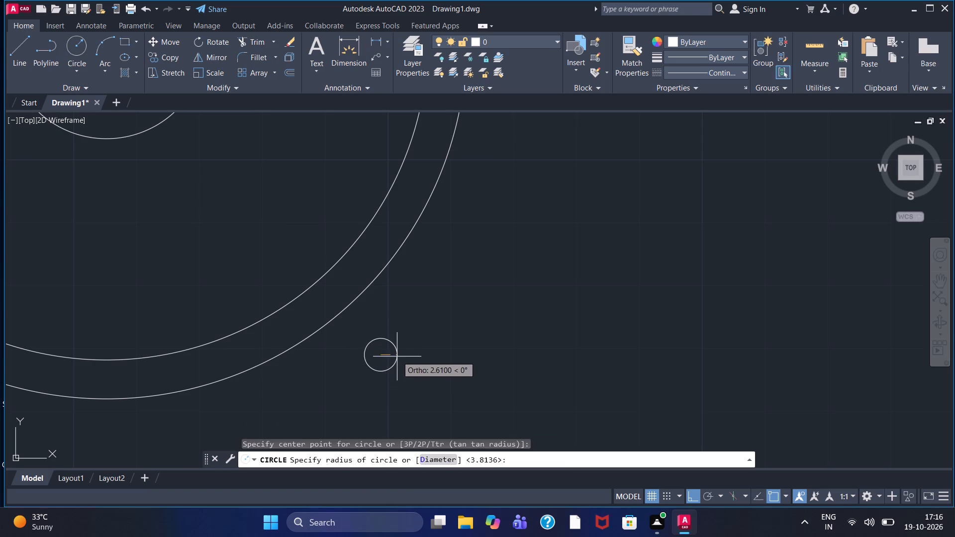
pyautogui.click(401, 353)
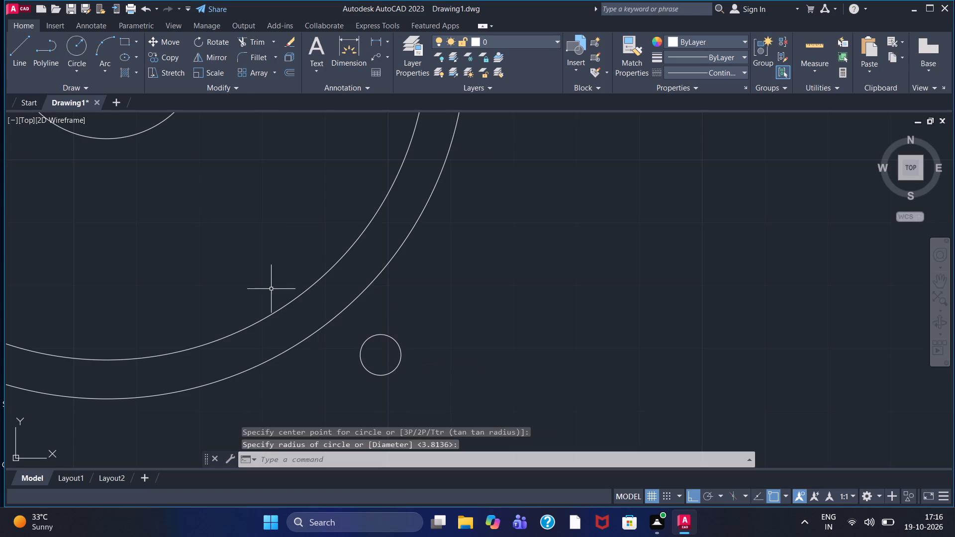
# With Ortho off, draw slanted lines from the circle's top and left quadrants up across the small lobe's outer wall.
pyautogui.click(8, 62)
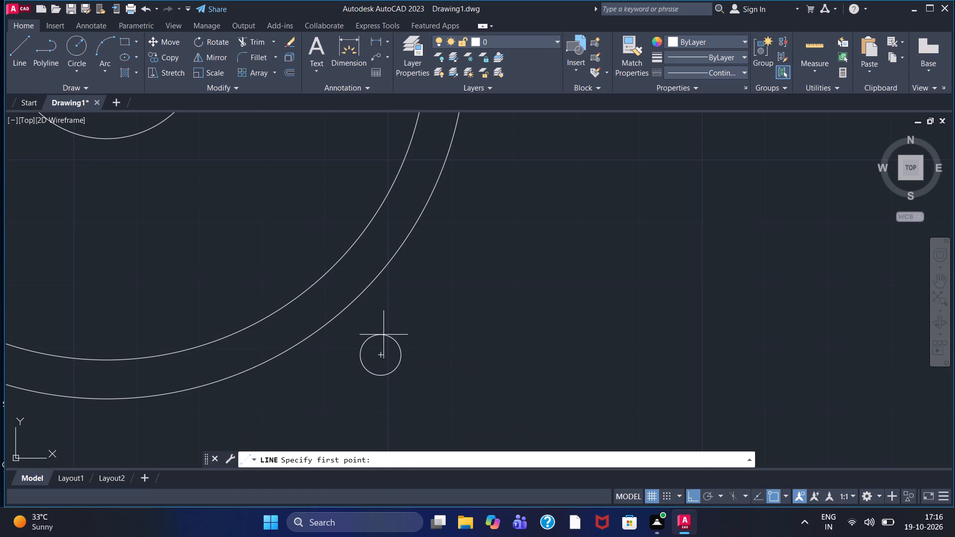
pyautogui.click(383, 335)
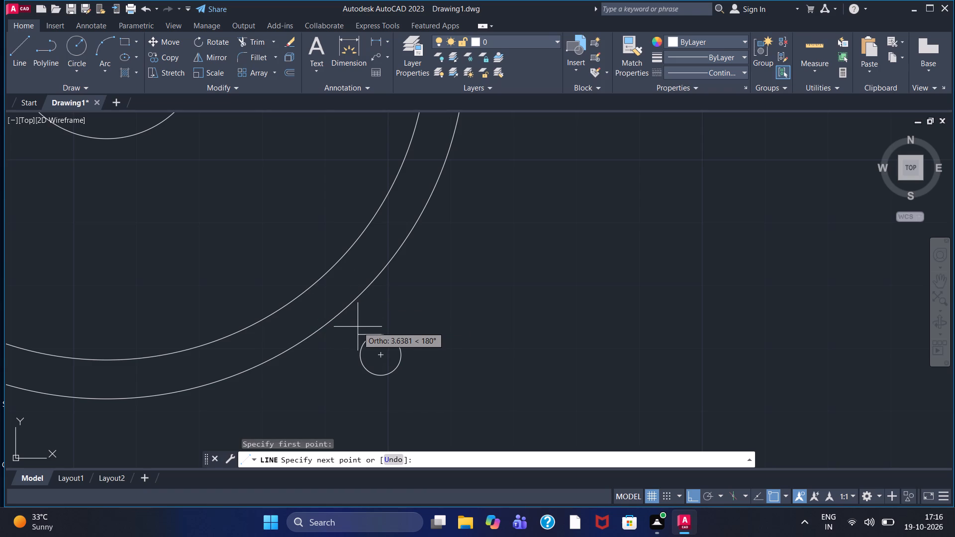
pyautogui.press('F8')
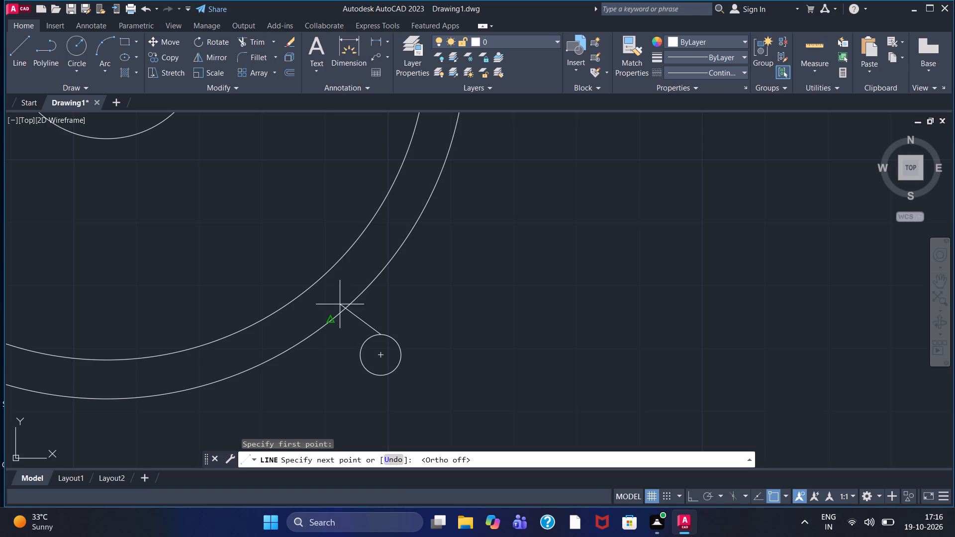
pyautogui.click(336, 303)
pyautogui.rightClick(336, 303)
pyautogui.click(354, 308)
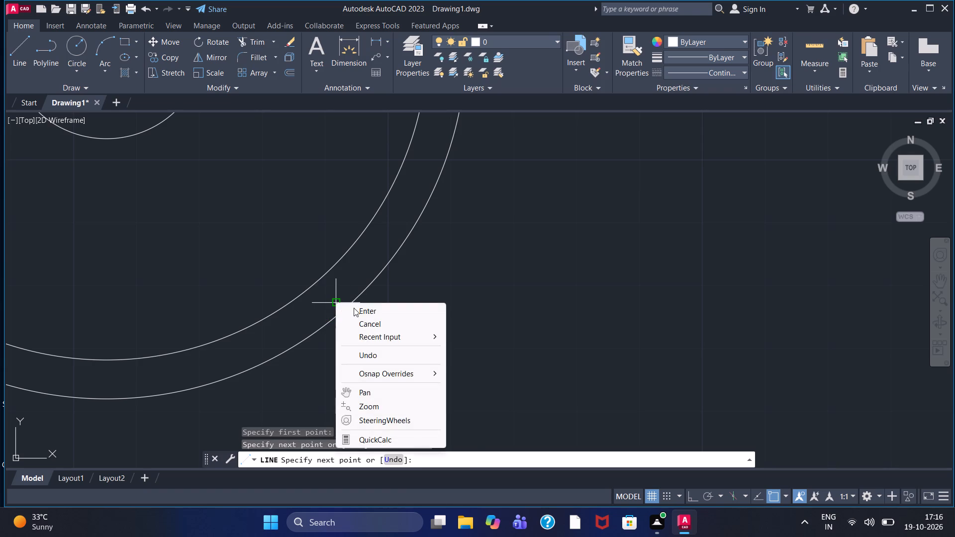
pyautogui.click(13, 66)
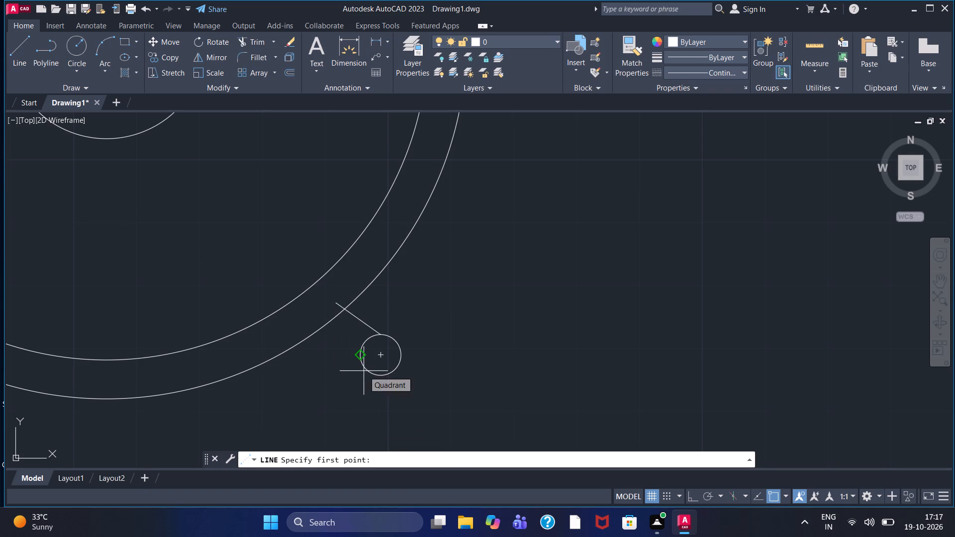
pyautogui.click(360, 352)
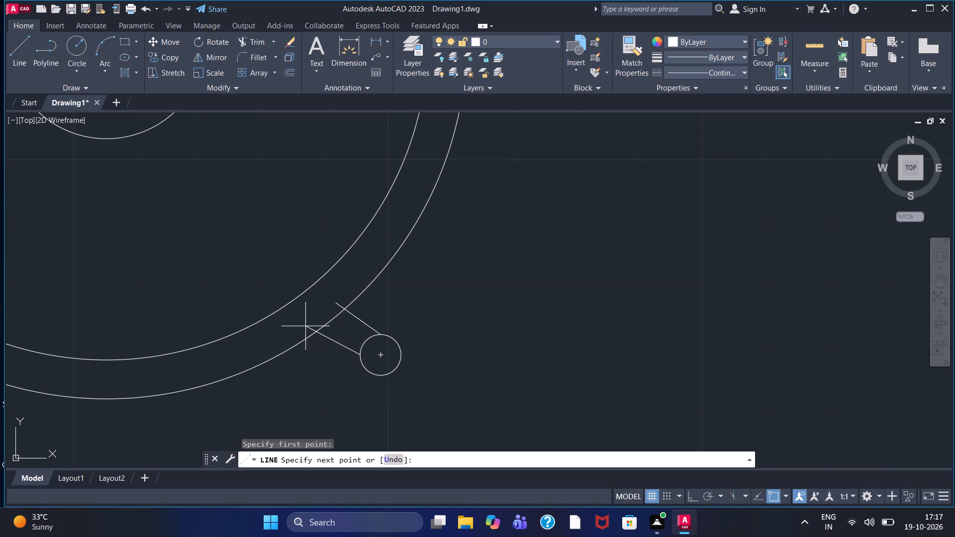
pyautogui.click(305, 326)
pyautogui.press('Escape')
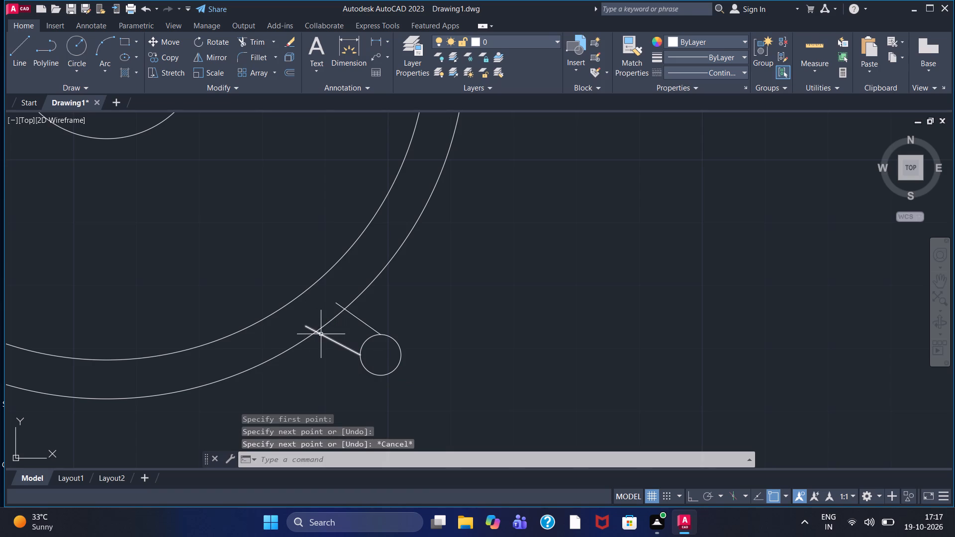
# Trim the small lobe's outer wall between the slanted lines, the circle arc between them, and both line ends inside the wall.
pyautogui.scroll(2, 322, 334)
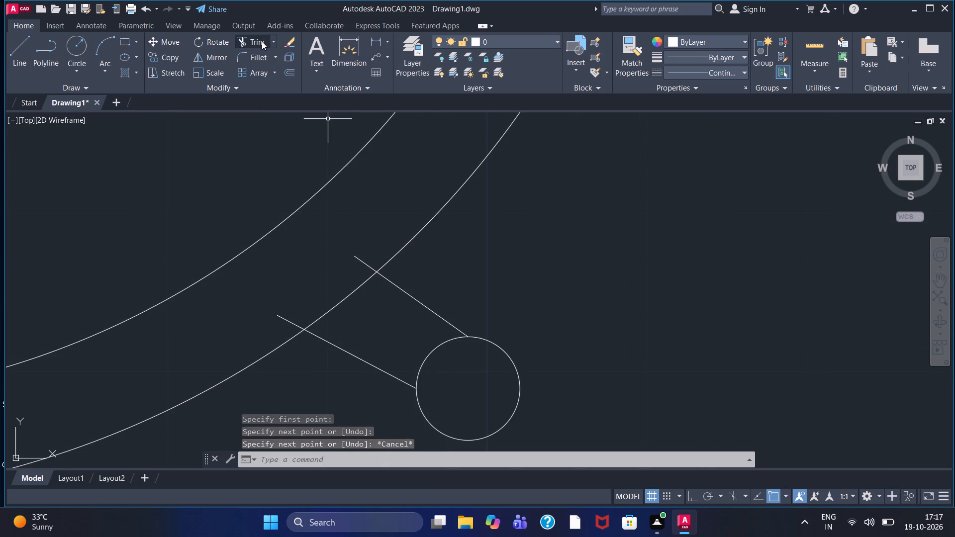
pyautogui.click(261, 41)
pyautogui.moveTo(335, 303); pyautogui.dragTo(346, 312)
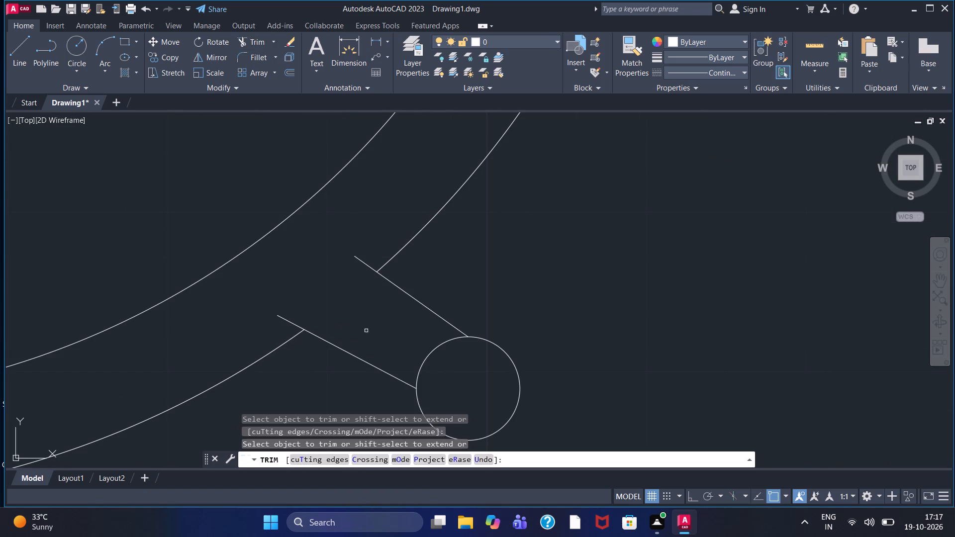
pyautogui.moveTo(414, 354); pyautogui.dragTo(428, 362)
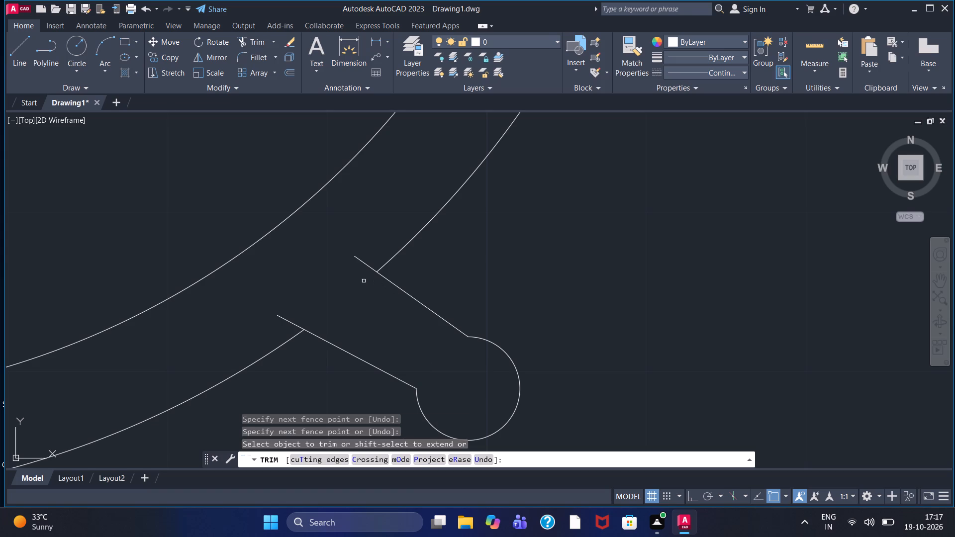
pyautogui.moveTo(360, 274); pyautogui.dragTo(367, 257)
pyautogui.moveTo(295, 317); pyautogui.dragTo(285, 337)
# Draw a small hole circle concentric with the rounded end of the lower-right slanted tab.
pyautogui.scroll(-1, 384, 388)
pyautogui.click(67, 44)
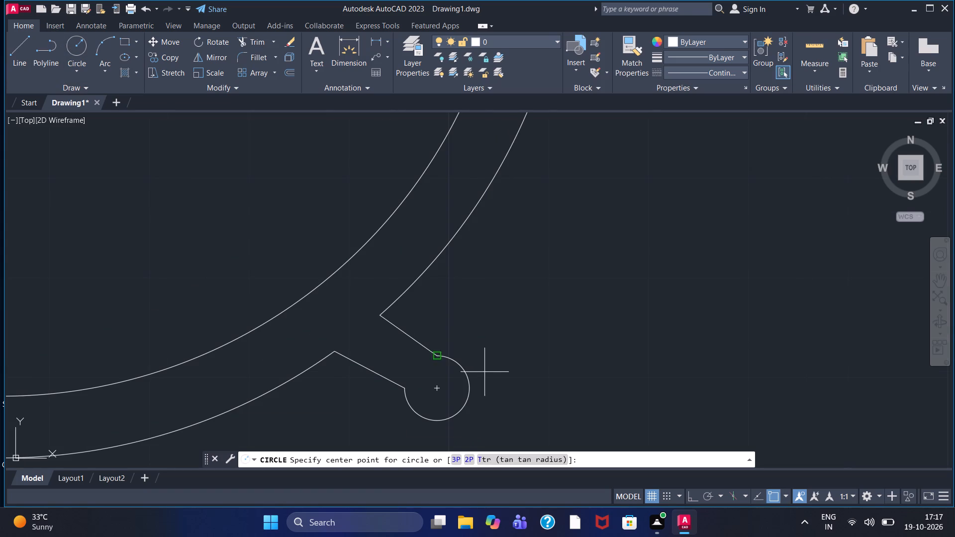
pyautogui.click(439, 389)
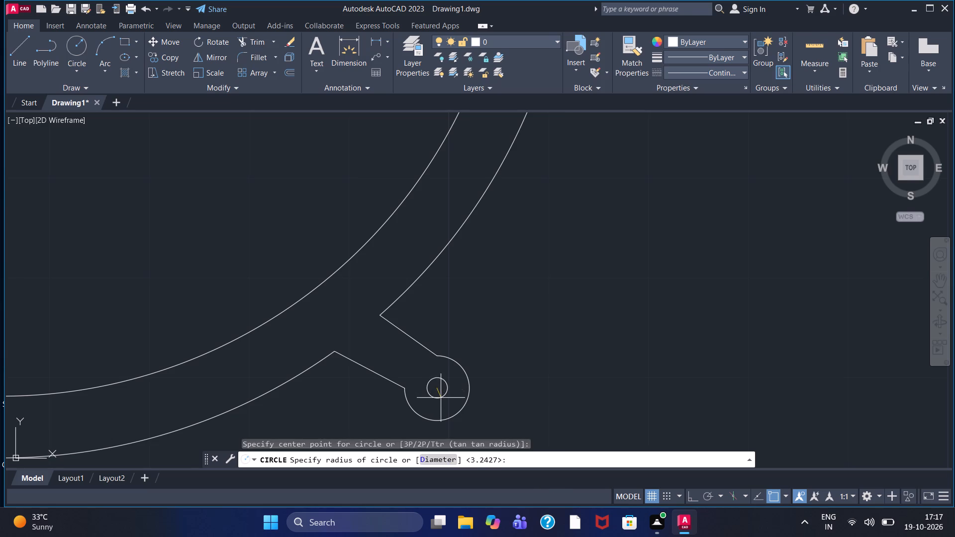
pyautogui.click(441, 398)
# Add a horizontal linear dimension between the two lobes' centres, placed below the outline.
pyautogui.scroll(-2, 441, 395)
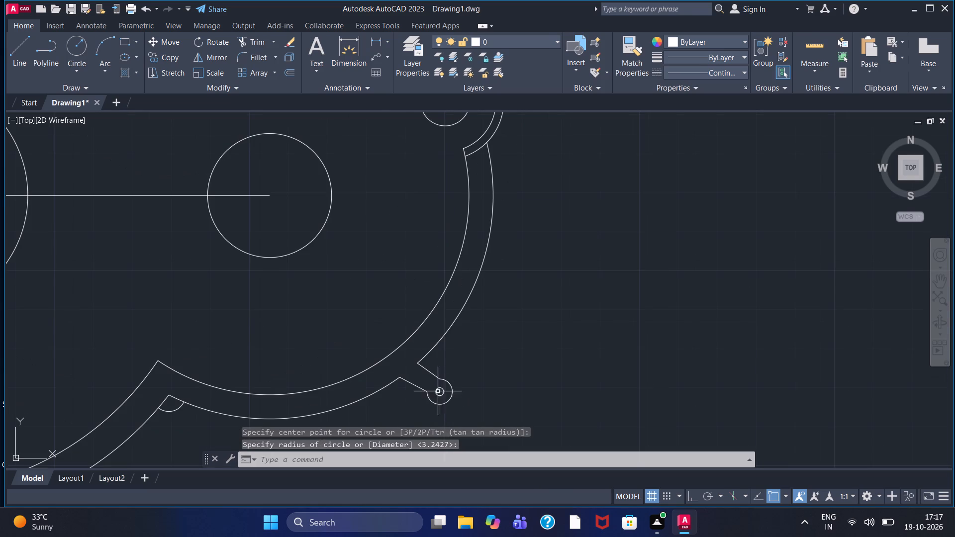
pyautogui.scroll(-1, 401, 319)
pyautogui.scroll(-1, 407, 392)
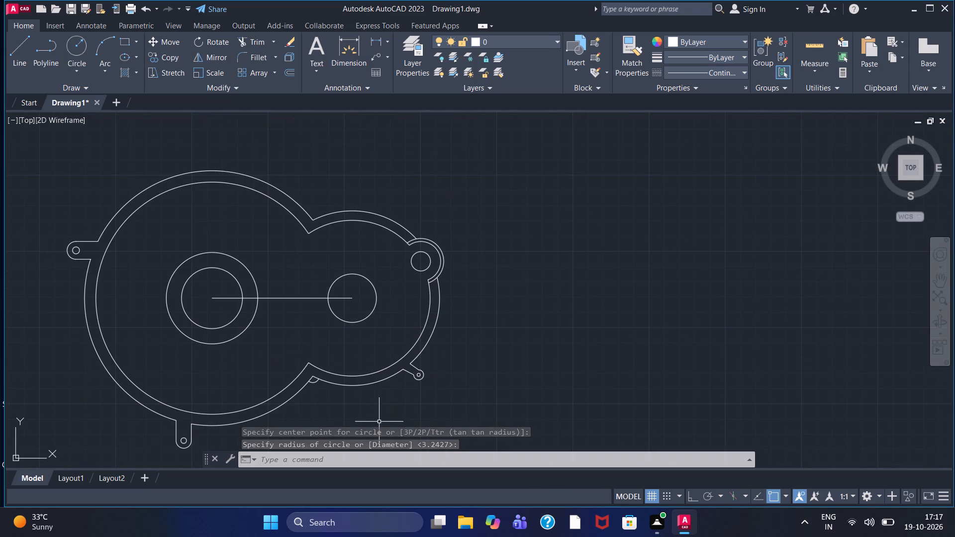
pyautogui.moveTo(340, 349); pyautogui.dragTo(345, 319, button='middle')
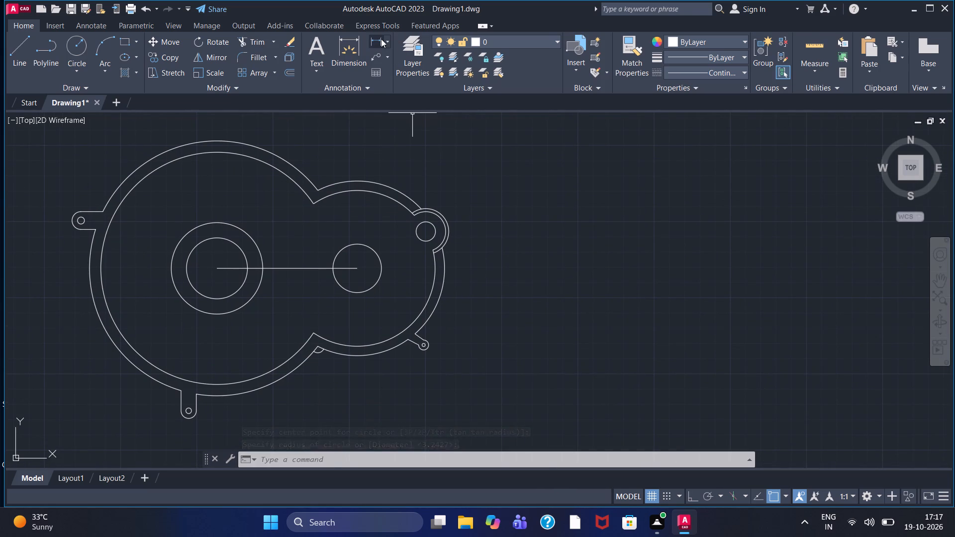
pyautogui.click(381, 39)
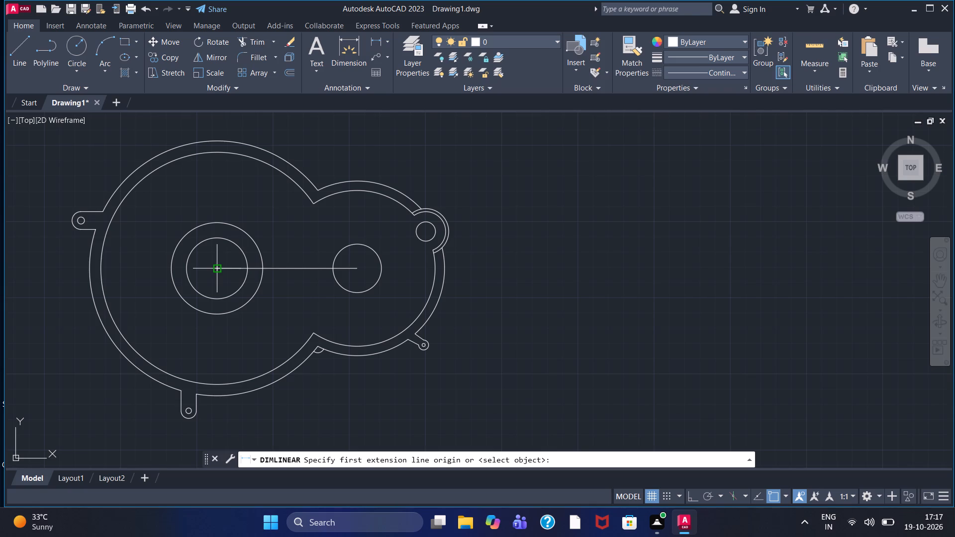
pyautogui.click(215, 270)
pyautogui.click(358, 269)
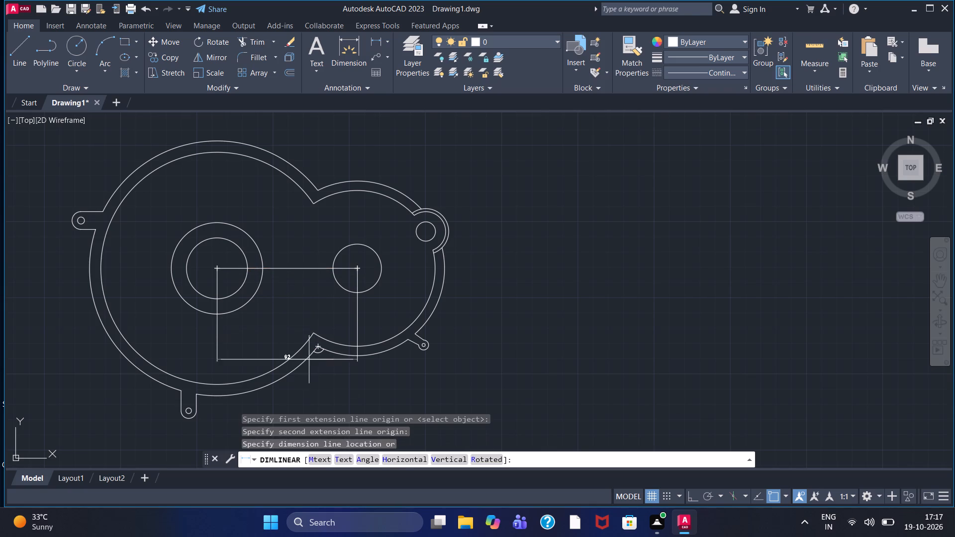
pyautogui.moveTo(306, 394); pyautogui.dragTo(304, 333, button='middle')
pyautogui.scroll(-1, 303, 335)
pyautogui.click(297, 358)
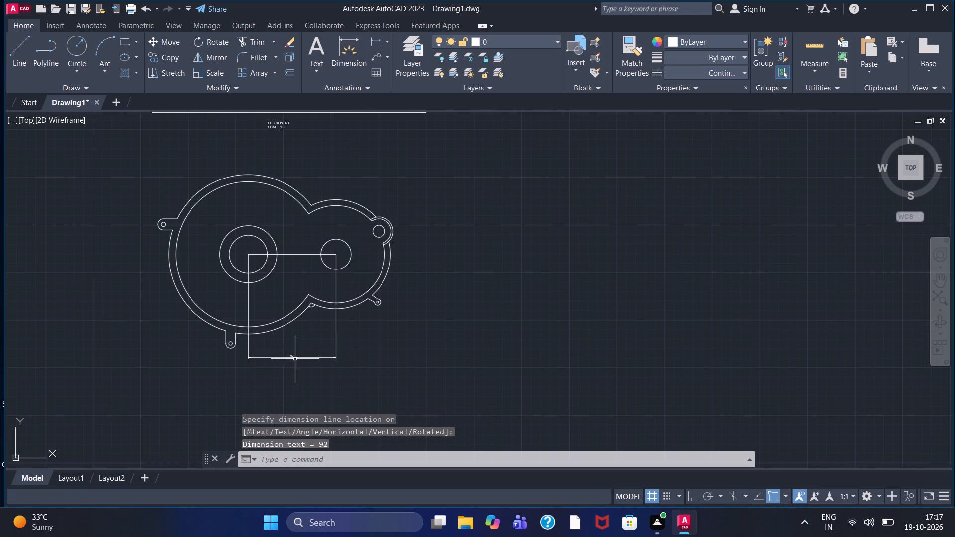
# Add radius dimensions to the large lobe's outer and inner walls, placed outside its upper left.
pyautogui.click(387, 41)
pyautogui.click(392, 172)
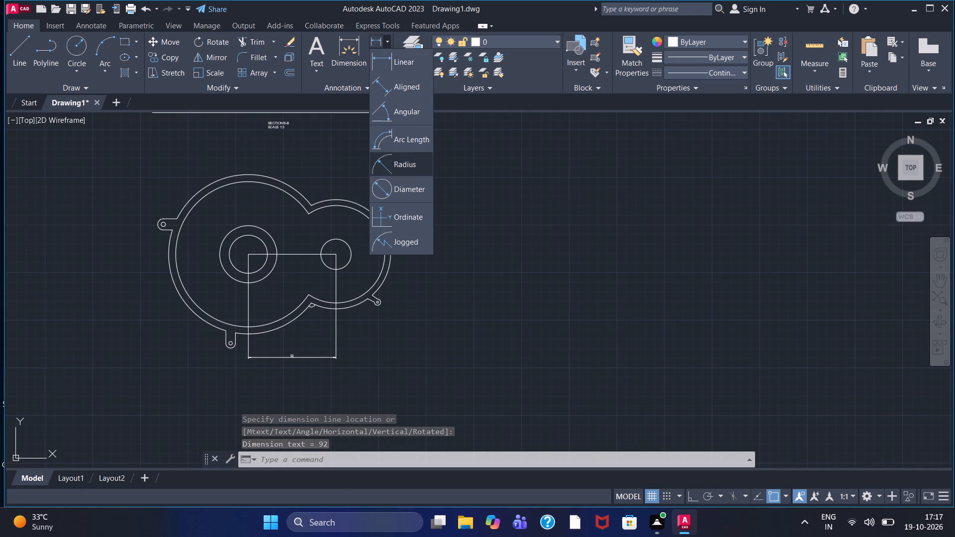
pyautogui.click(255, 175)
pyautogui.click(160, 153)
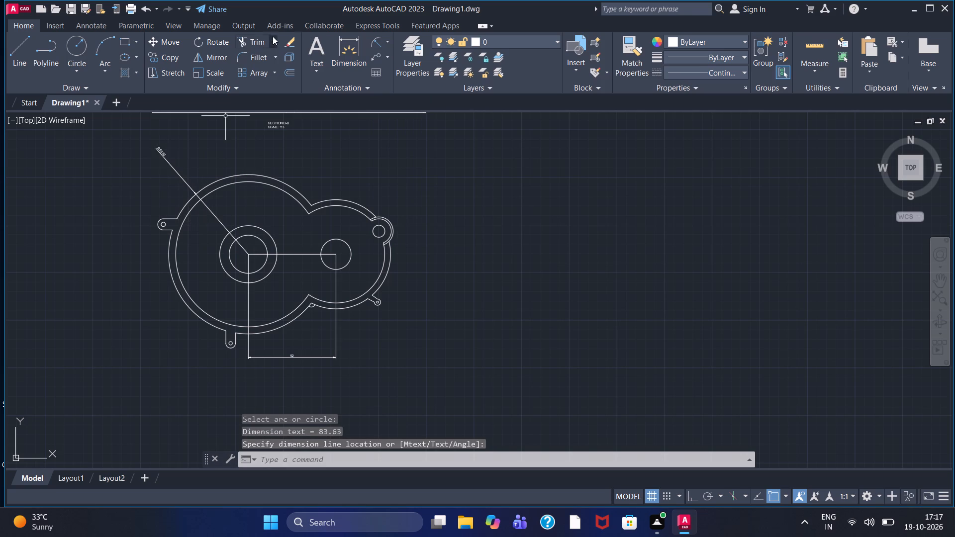
pyautogui.click(372, 43)
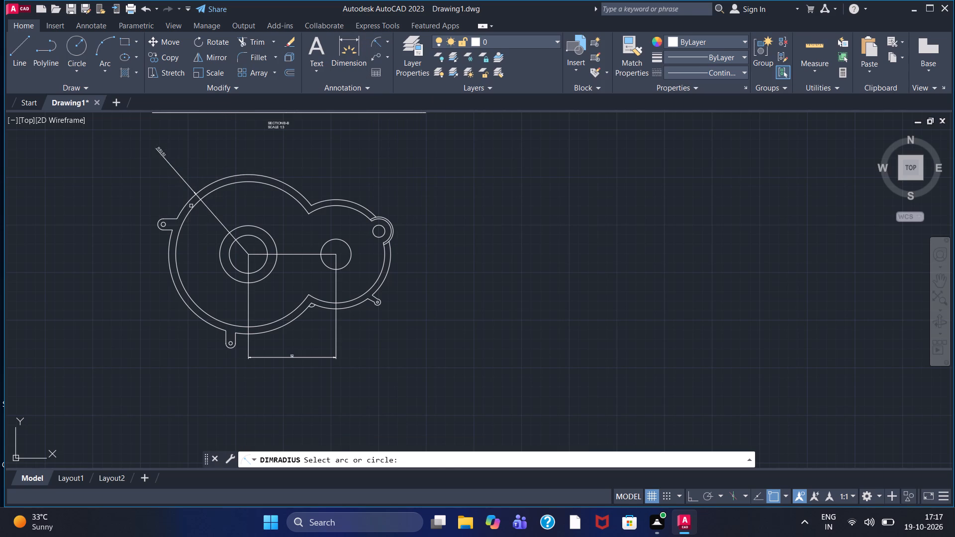
pyautogui.click(193, 206)
pyautogui.click(155, 181)
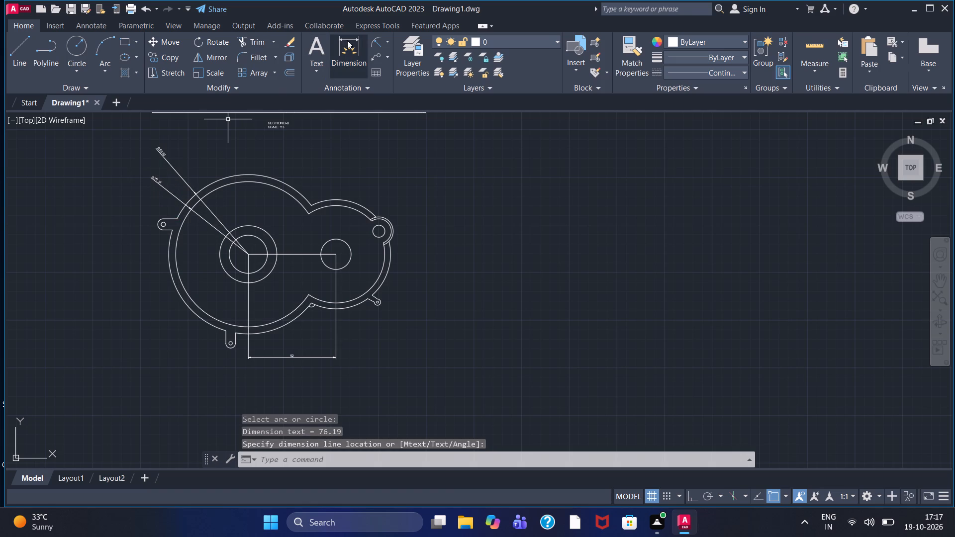
# Add radius dimensions to the small lobe's outer and inner walls, placed above the lobe.
pyautogui.click(375, 40)
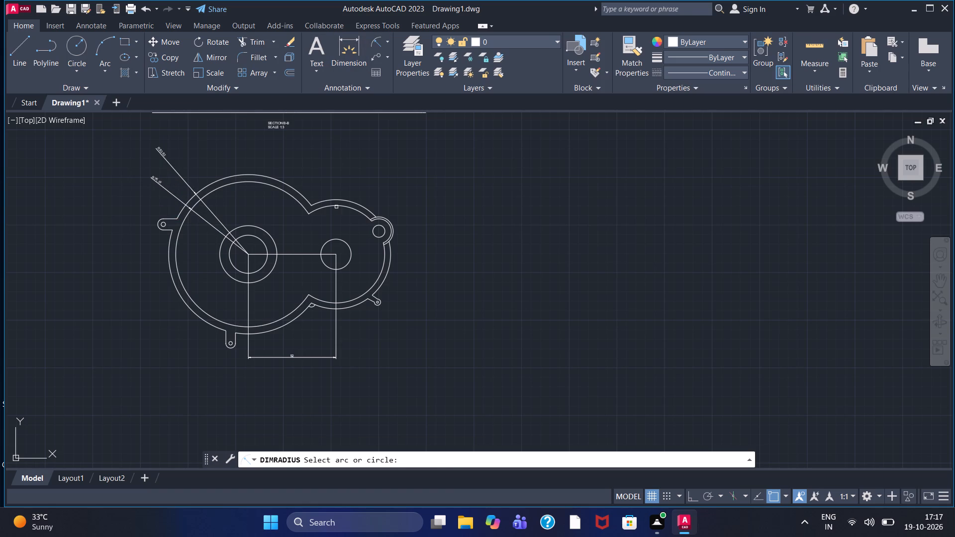
pyautogui.doubleClick(340, 199)
pyautogui.click(358, 182)
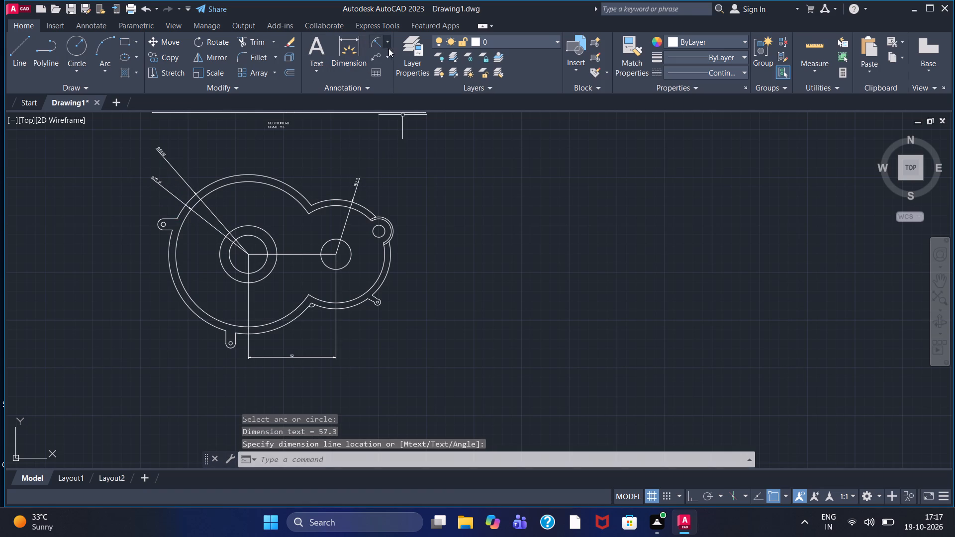
pyautogui.click(378, 41)
pyautogui.moveTo(342, 205); pyautogui.dragTo(342, 194)
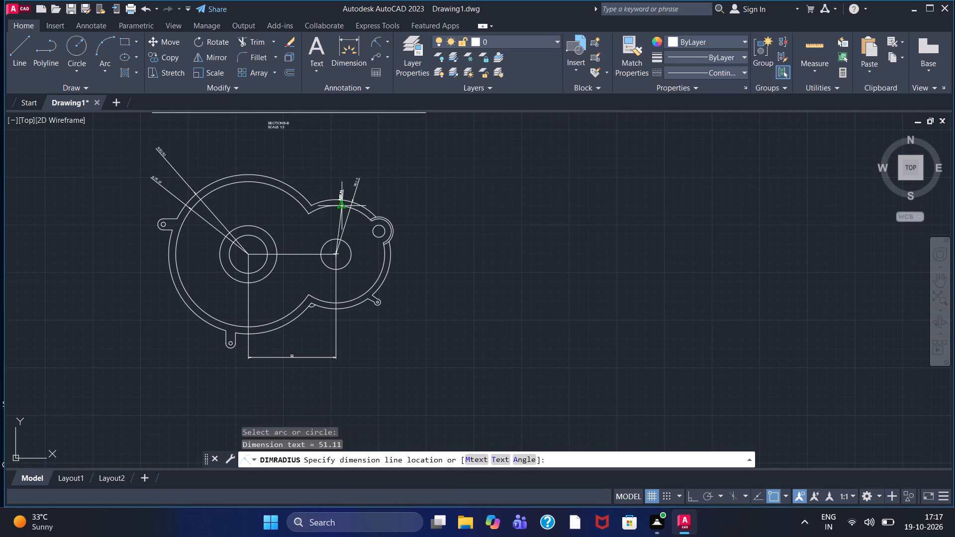
pyautogui.click(350, 174)
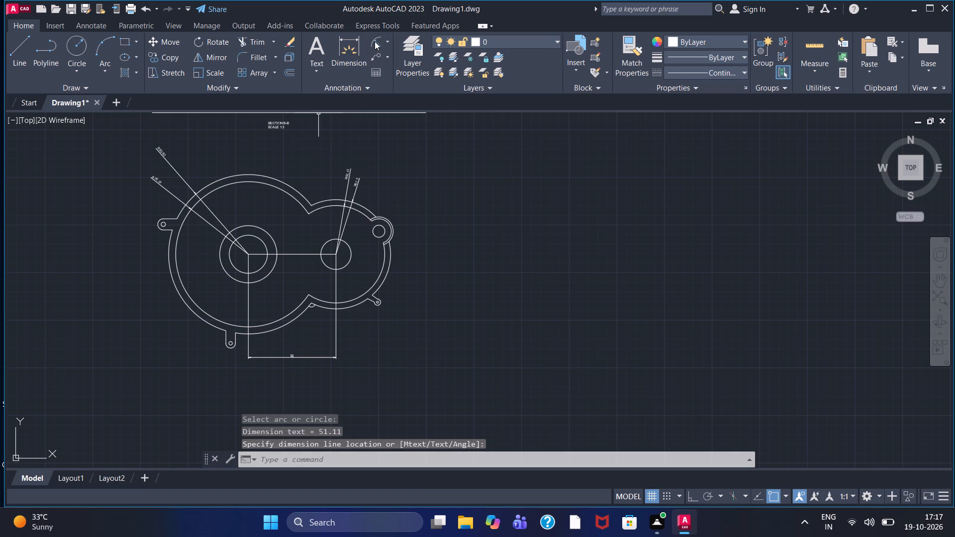
# Add radius dimensions to the hole lobe's inner arc, outer arc and hole, placed outside the outline.
pyautogui.click(375, 41)
pyautogui.scroll(2, 368, 227)
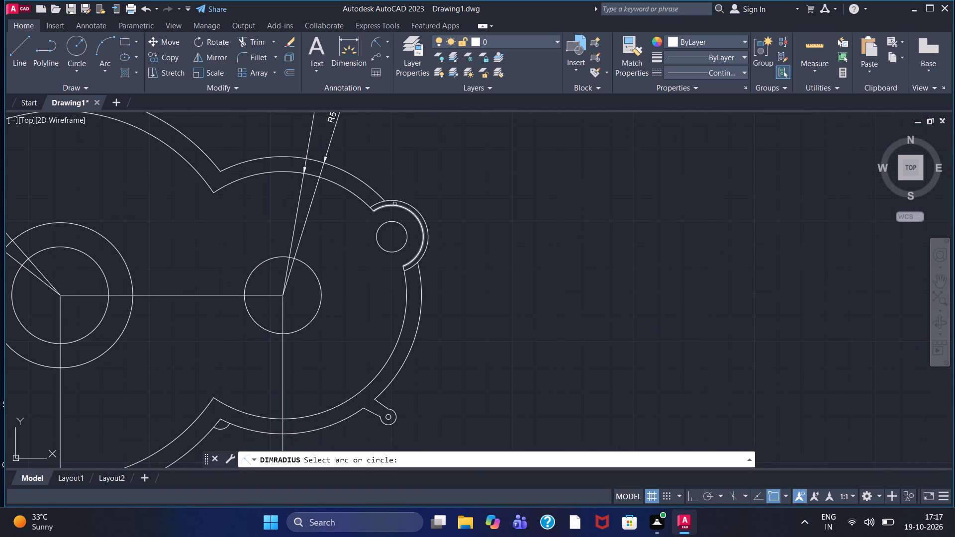
pyautogui.click(397, 204)
pyautogui.click(399, 190)
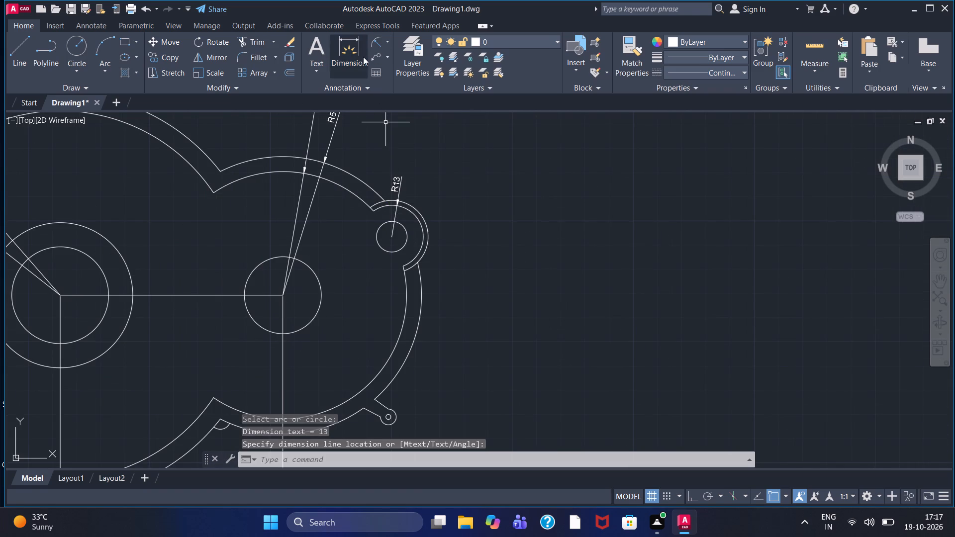
pyautogui.click(374, 38)
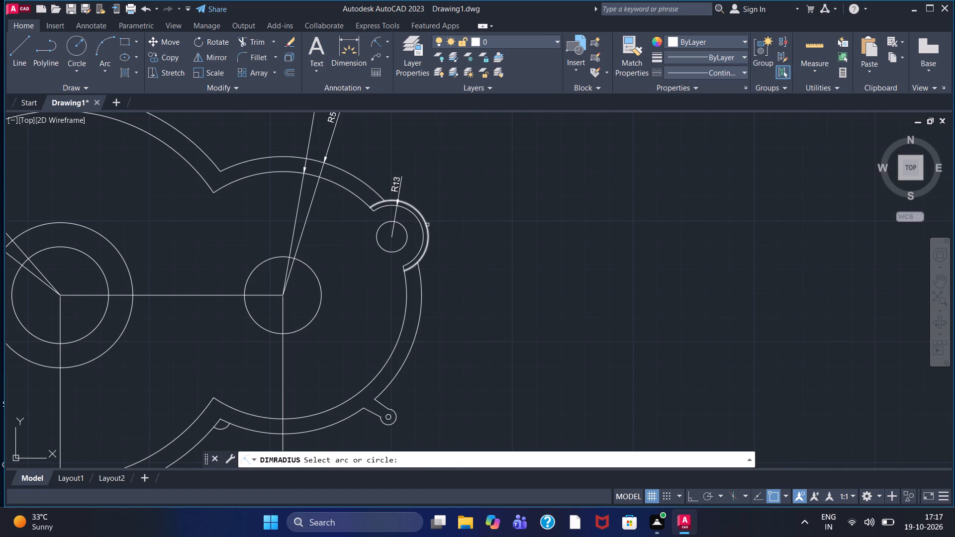
pyautogui.click(427, 225)
pyautogui.click(433, 196)
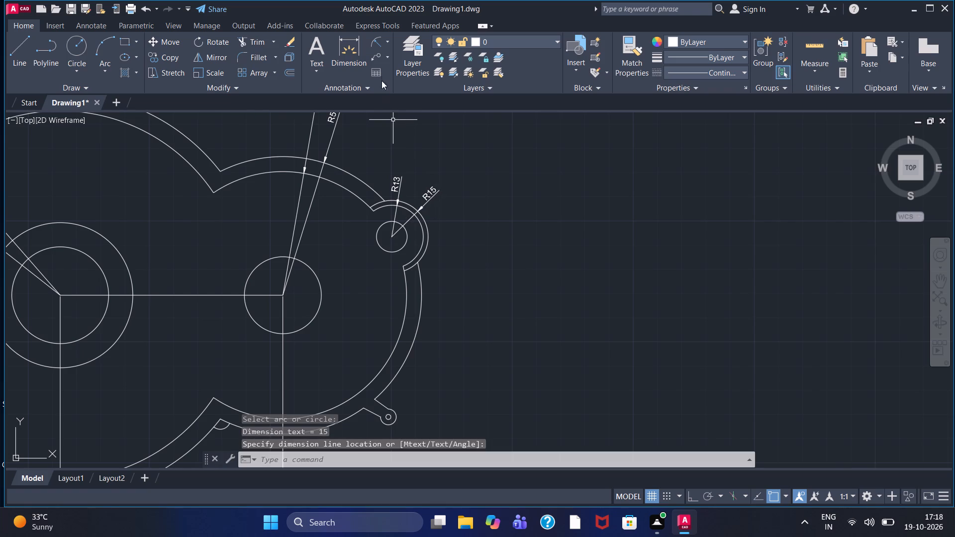
pyautogui.click(380, 40)
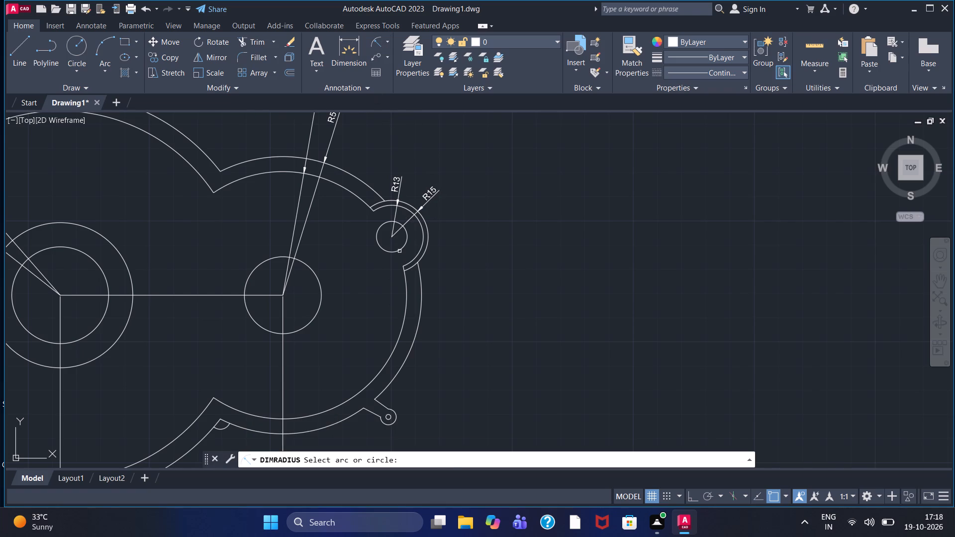
pyautogui.click(400, 251)
pyautogui.click(446, 234)
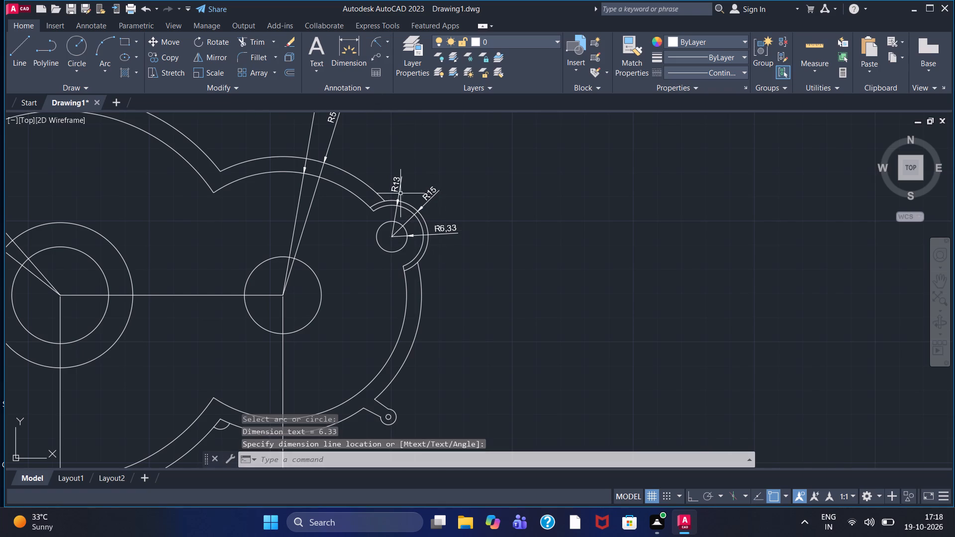
# Add radius dimensions to the bottom tab's rounded end and its hole, placed below the tab.
pyautogui.click(375, 41)
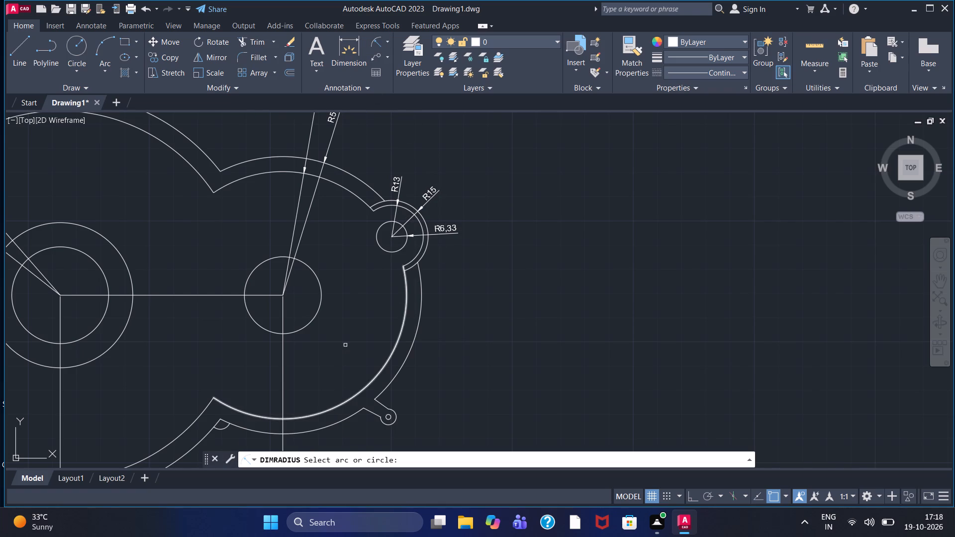
pyautogui.scroll(-1, 345, 344)
pyautogui.moveTo(345, 339); pyautogui.dragTo(378, 255, button='middle')
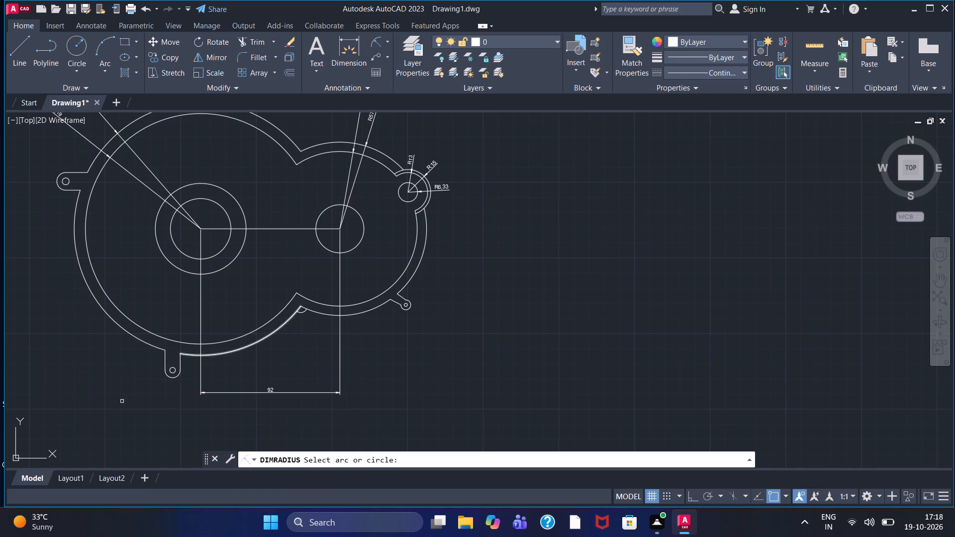
pyautogui.scroll(2, 159, 398)
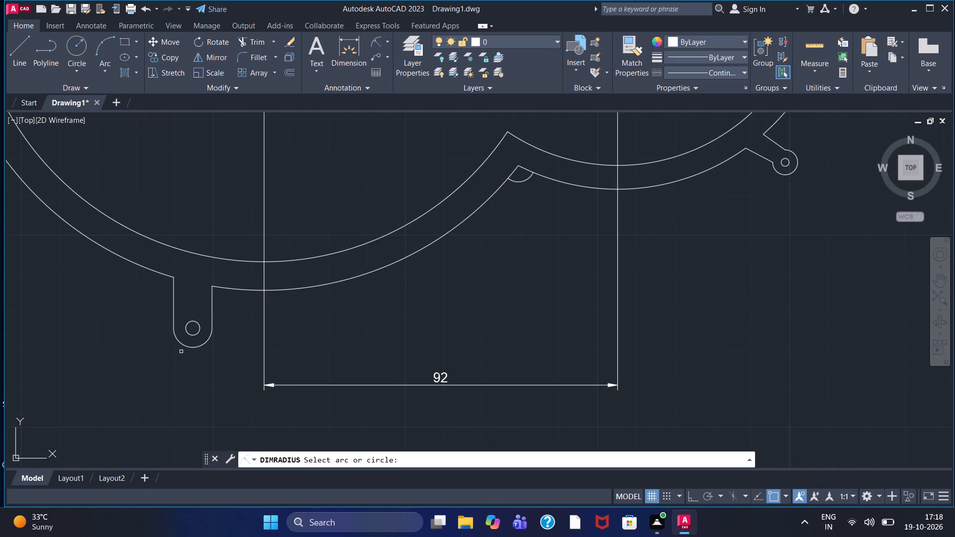
pyautogui.click(186, 346)
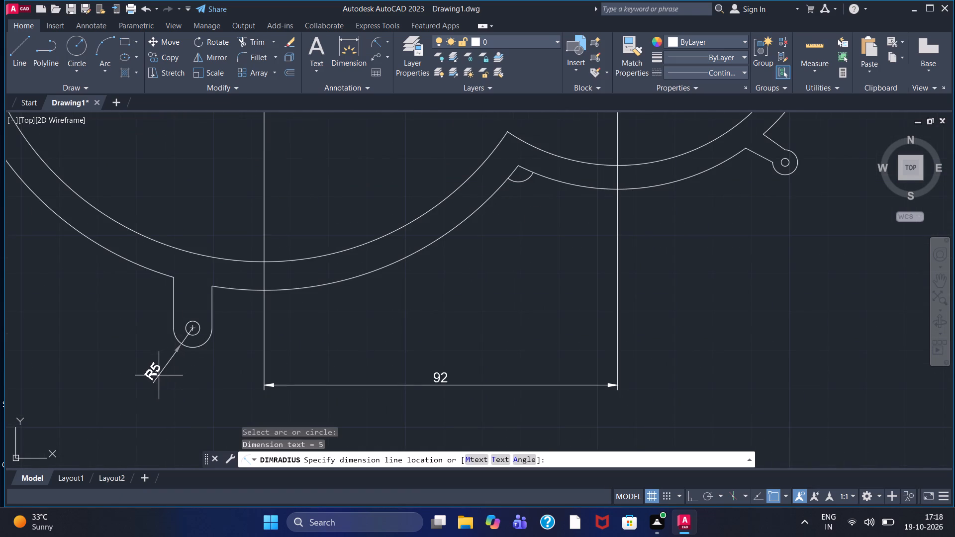
pyautogui.click(159, 375)
pyautogui.scroll(1, 175, 346)
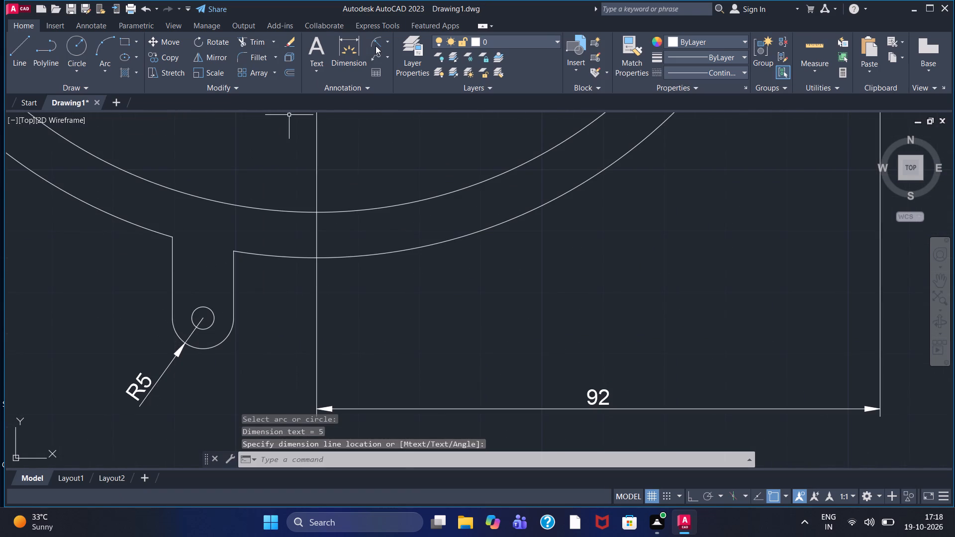
pyautogui.click(375, 46)
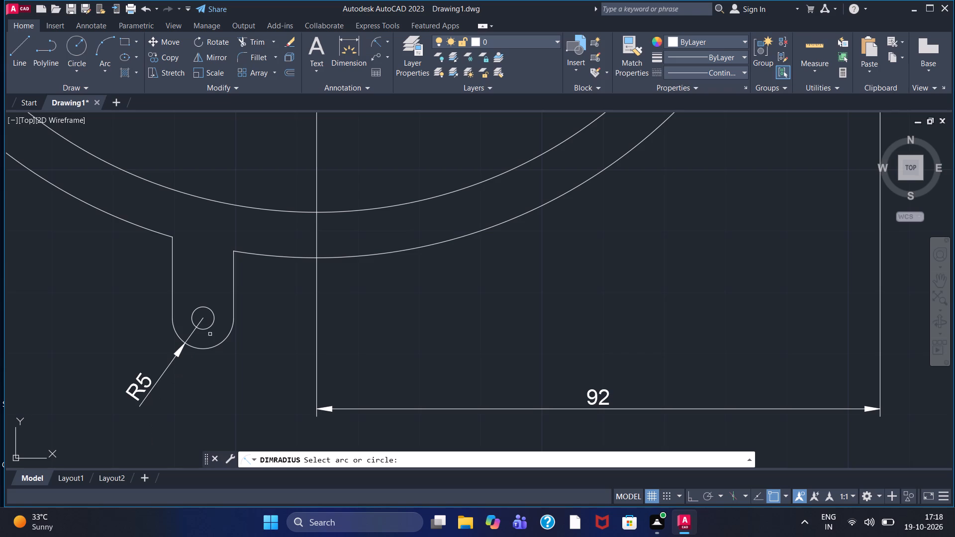
pyautogui.click(210, 328)
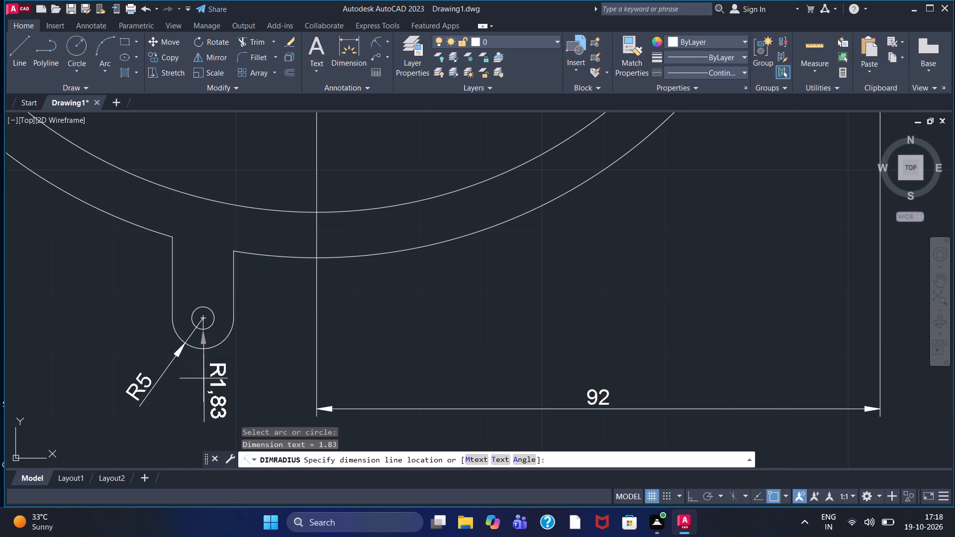
pyautogui.click(203, 378)
pyautogui.scroll(-3, 286, 392)
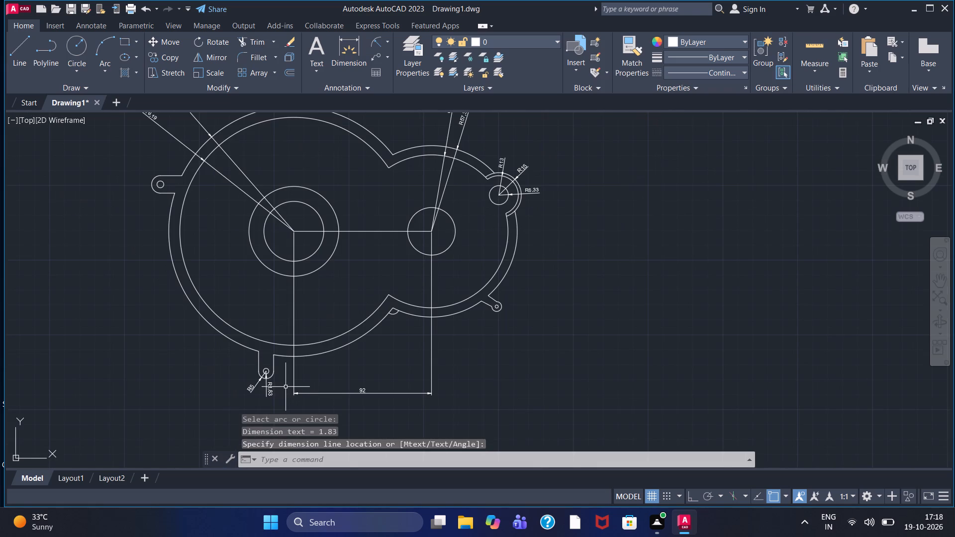
# Add radius dimensions to the outer and inner concentric circles at the large lobe's centre, placed above the outline.
pyautogui.scroll(-1, 286, 387)
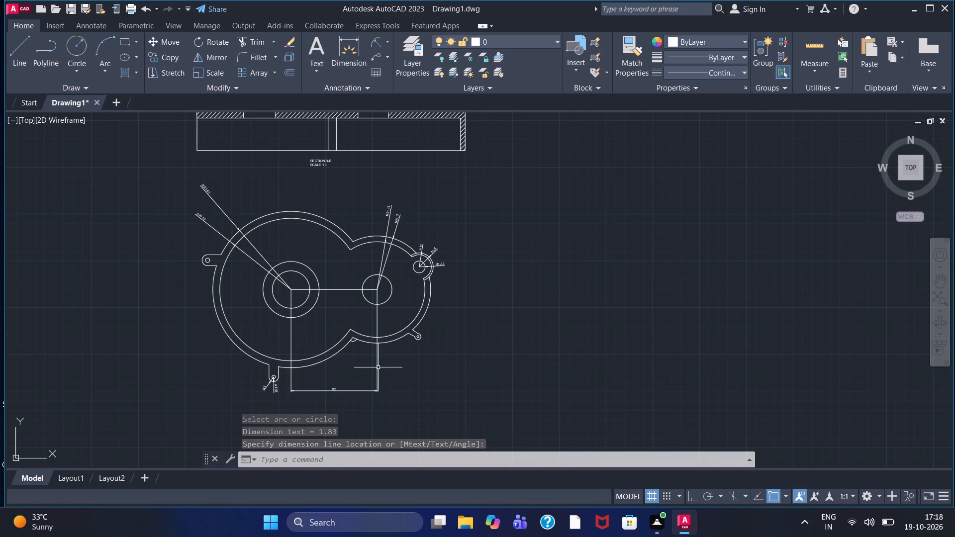
pyautogui.click(376, 45)
pyautogui.click(287, 261)
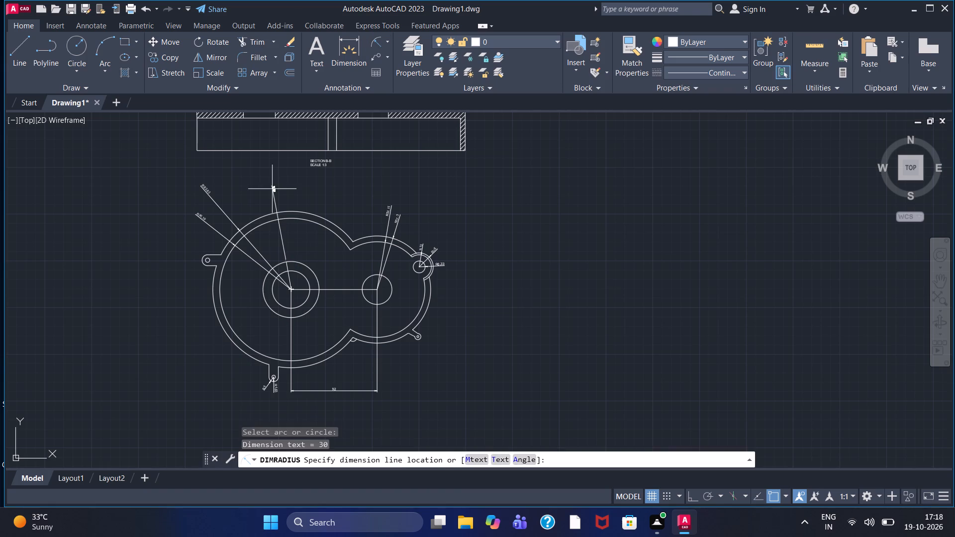
pyautogui.click(272, 189)
pyautogui.click(374, 41)
pyautogui.scroll(1, 288, 259)
pyautogui.click(308, 284)
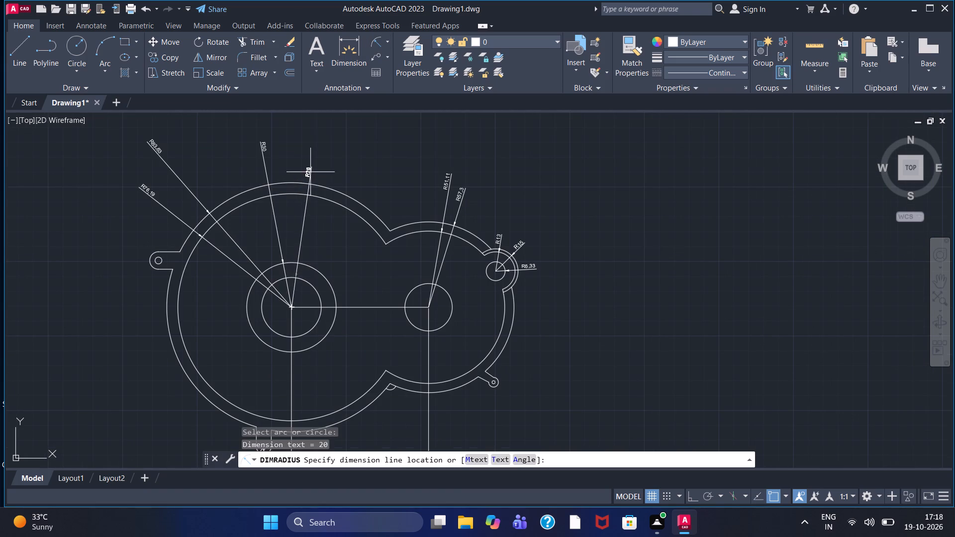
pyautogui.doubleClick(311, 171)
# Draw two concentric circles with diameters 25 and 47 in the empty space beyond the outline's hole lobe.
pyautogui.scroll(-2, 311, 171)
pyautogui.scroll(1, 327, 286)
pyautogui.scroll(-1, 327, 285)
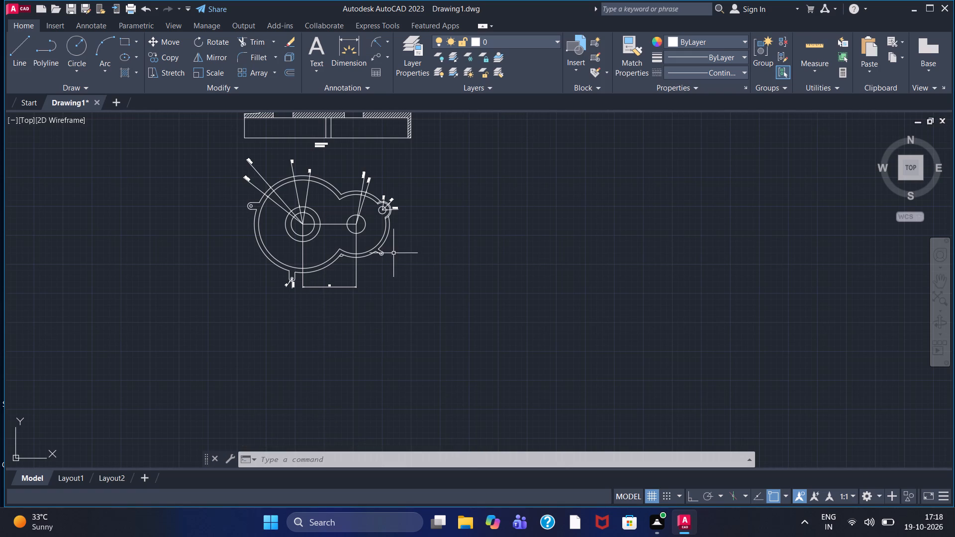
pyautogui.click(77, 71)
pyautogui.click(95, 121)
pyautogui.scroll(1, 465, 223)
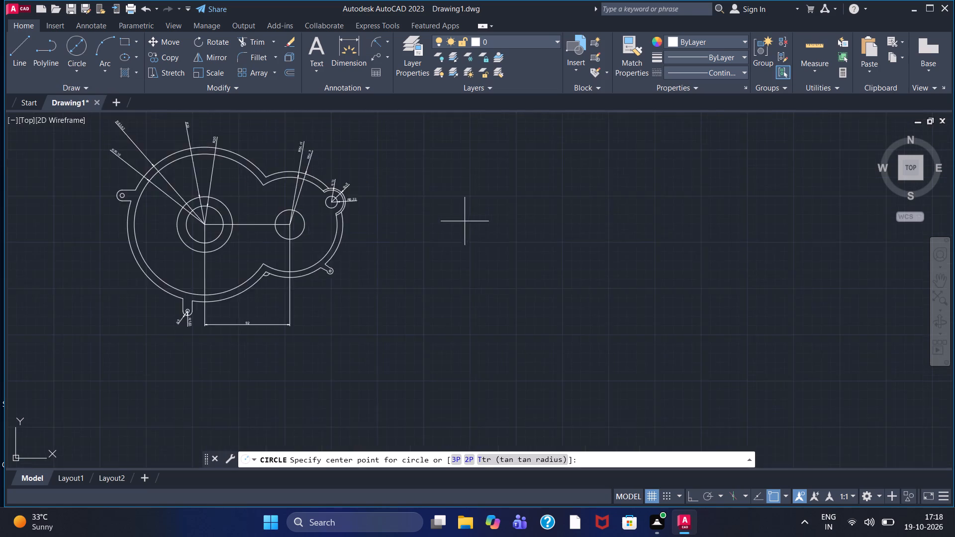
pyautogui.scroll(1, 464, 220)
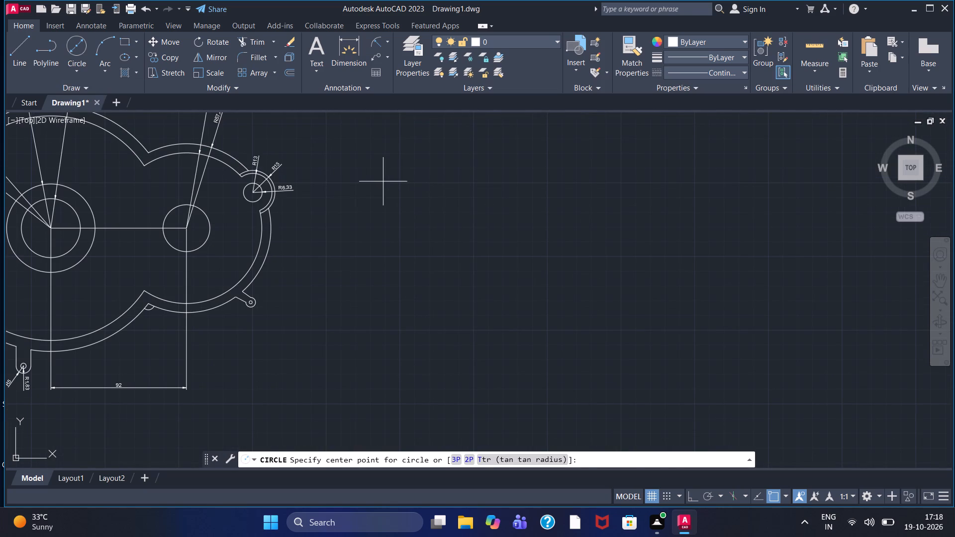
pyautogui.click(385, 180)
pyautogui.press('2')
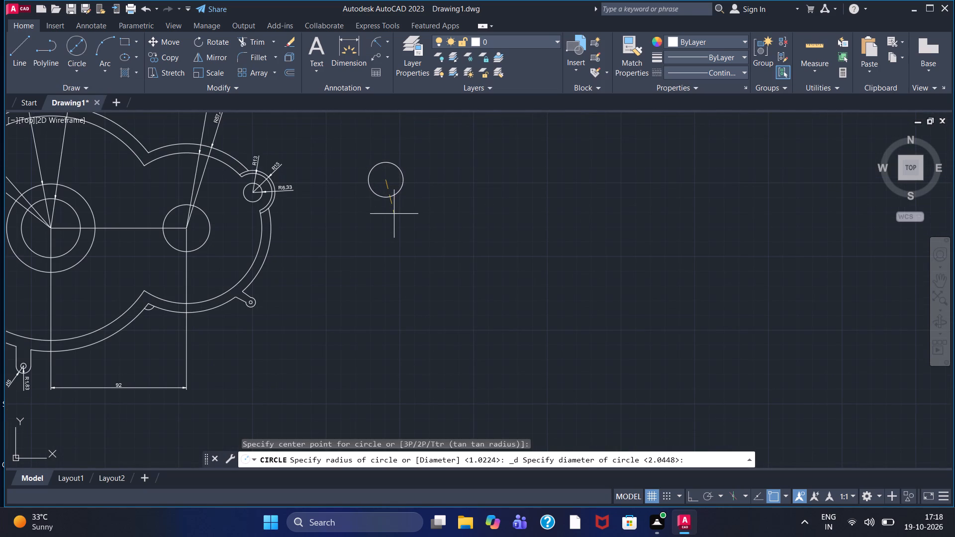
pyautogui.press('5')
pyautogui.press('Return')
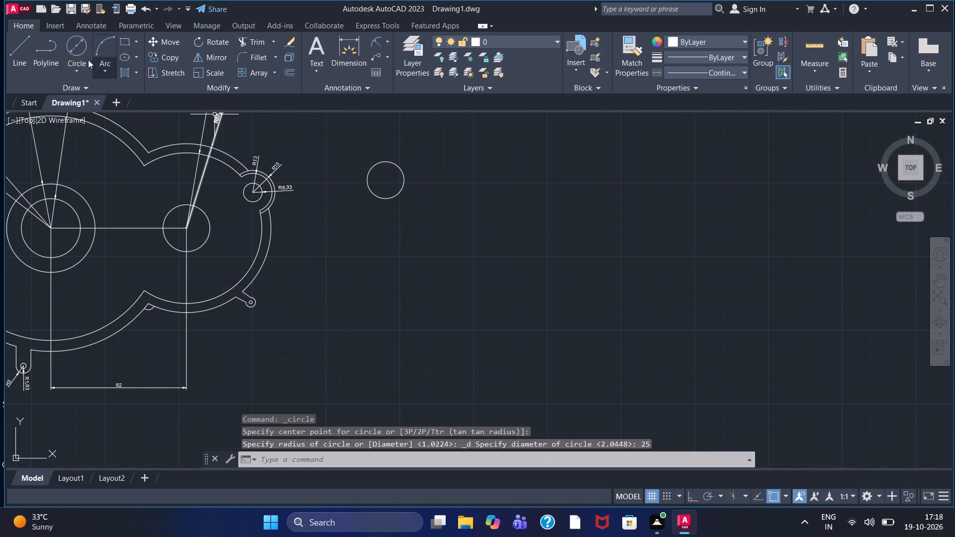
pyautogui.click(76, 49)
pyautogui.click(384, 182)
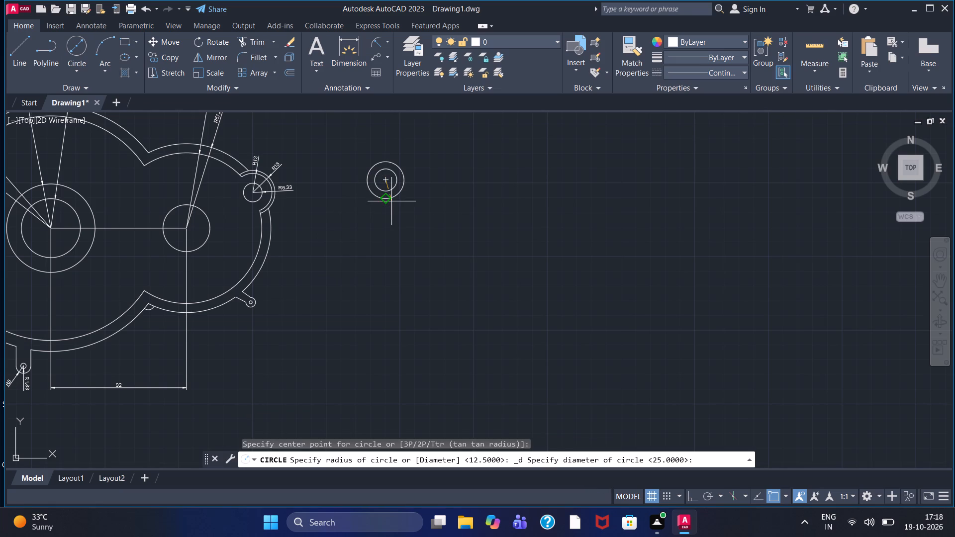
pyautogui.write('47')
pyautogui.press('Return')
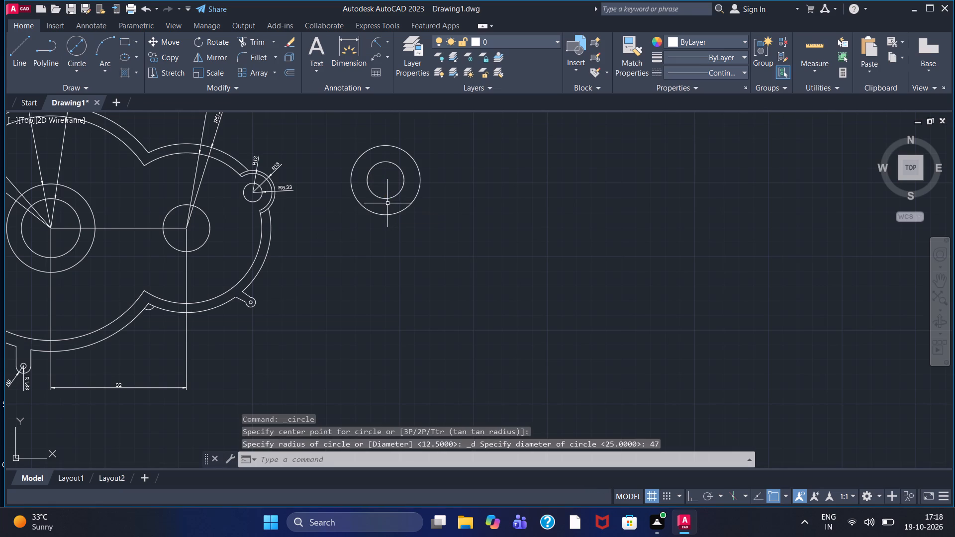
pyautogui.press('Escape')
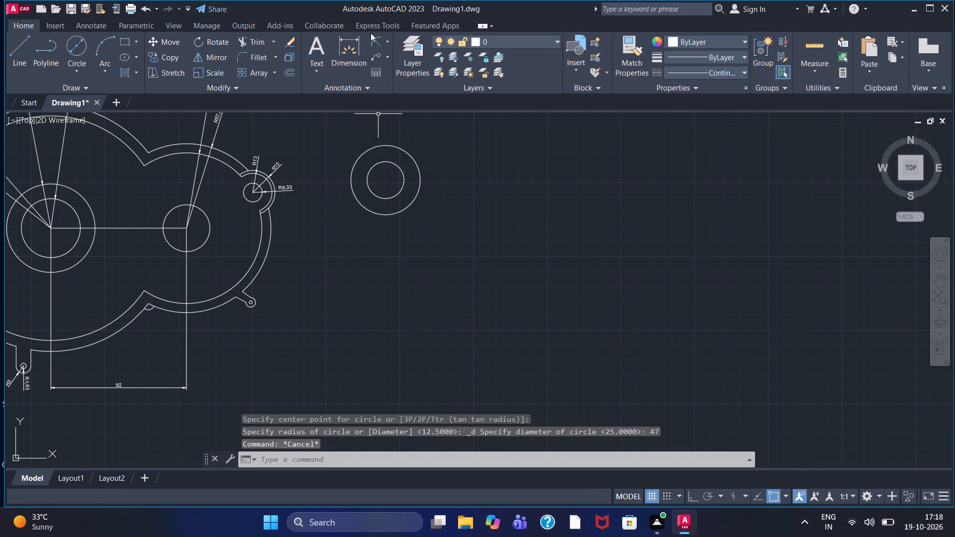
# Add vertical linear dimensions for the diameters of the inner and outer concentric circles, placed to their right.
pyautogui.click(388, 38)
pyautogui.click(389, 58)
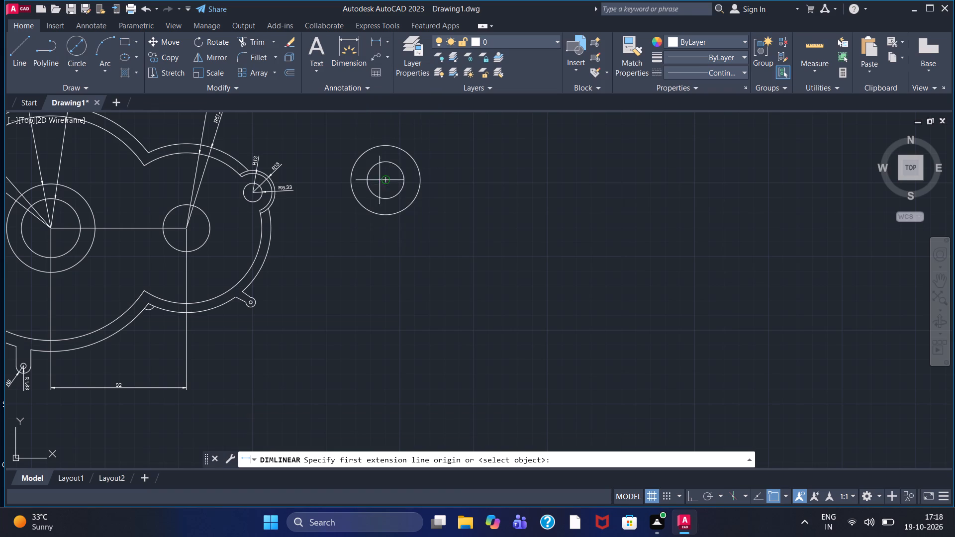
pyautogui.click(388, 161)
pyautogui.click(385, 194)
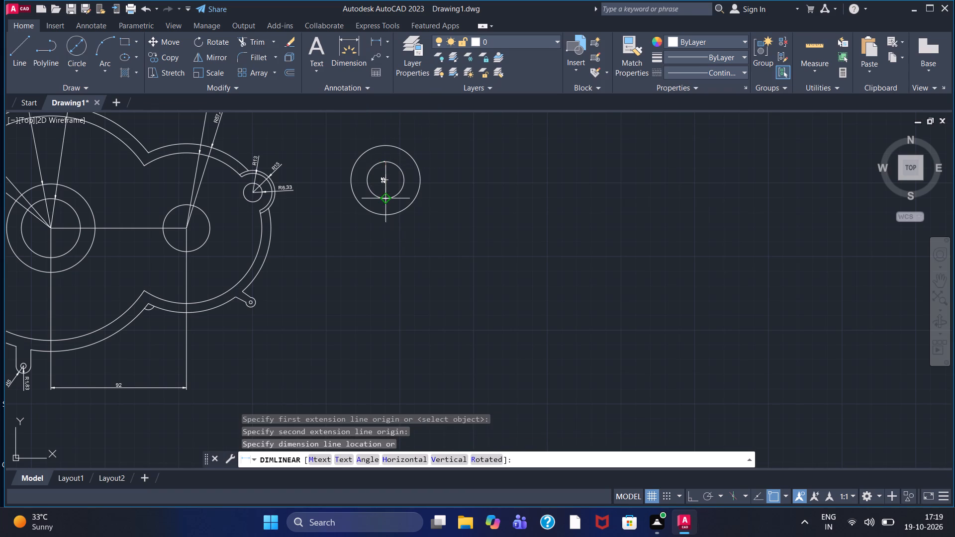
pyautogui.click(448, 189)
pyautogui.click(371, 41)
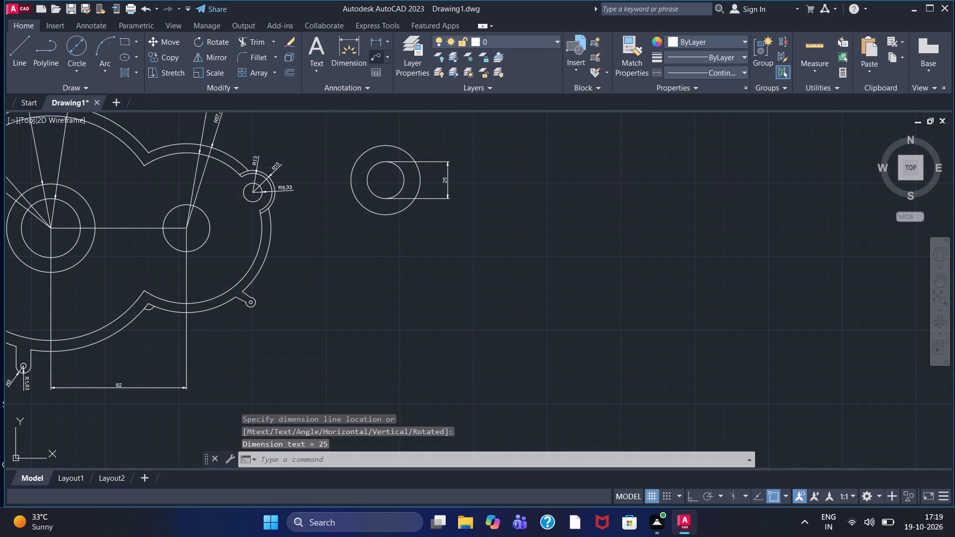
pyautogui.moveTo(385, 144); pyautogui.dragTo(385, 152)
pyautogui.doubleClick(386, 218)
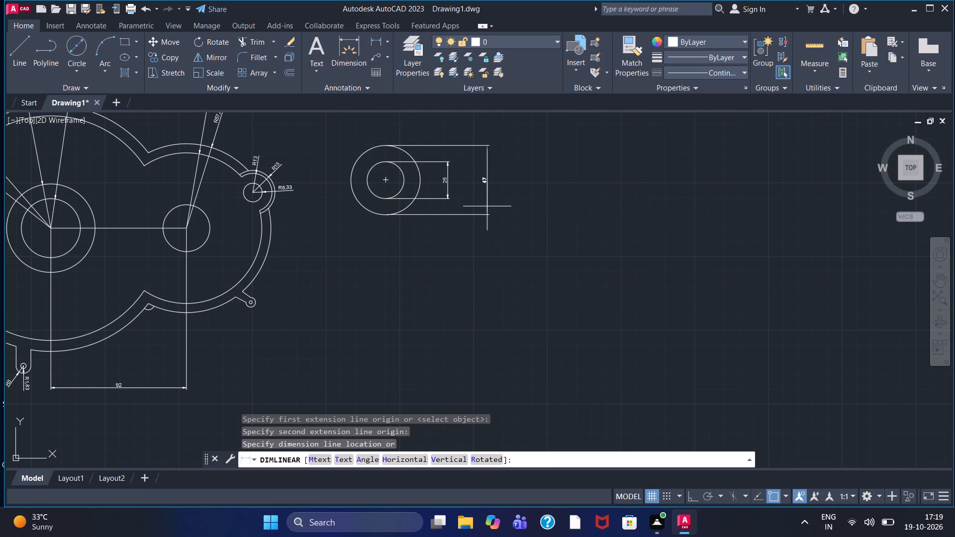
pyautogui.click(463, 201)
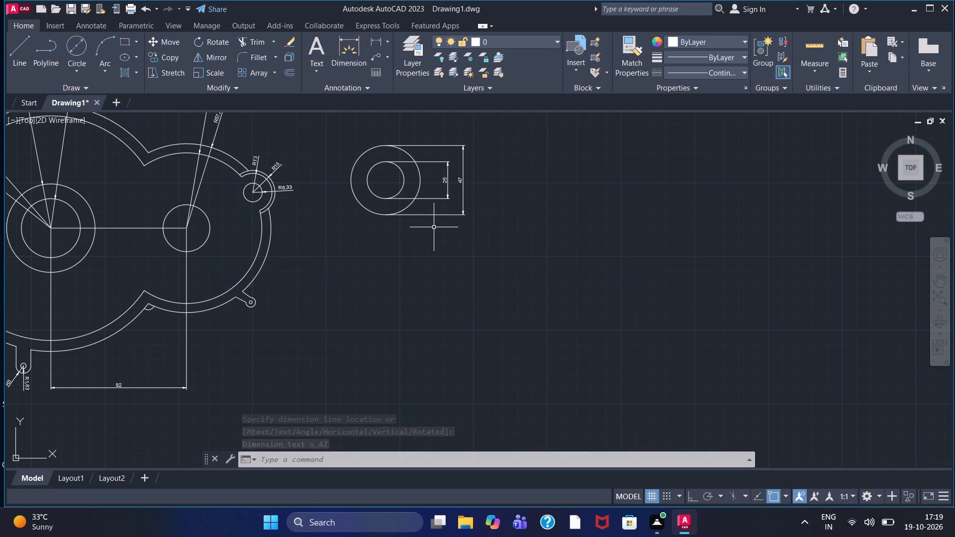
# With Ortho on, draw a closed rectangle 12 wide by 50 high from lines, to the right of the dimensioned circles.
pyautogui.moveTo(538, 170); pyautogui.dragTo(442, 200, button='middle')
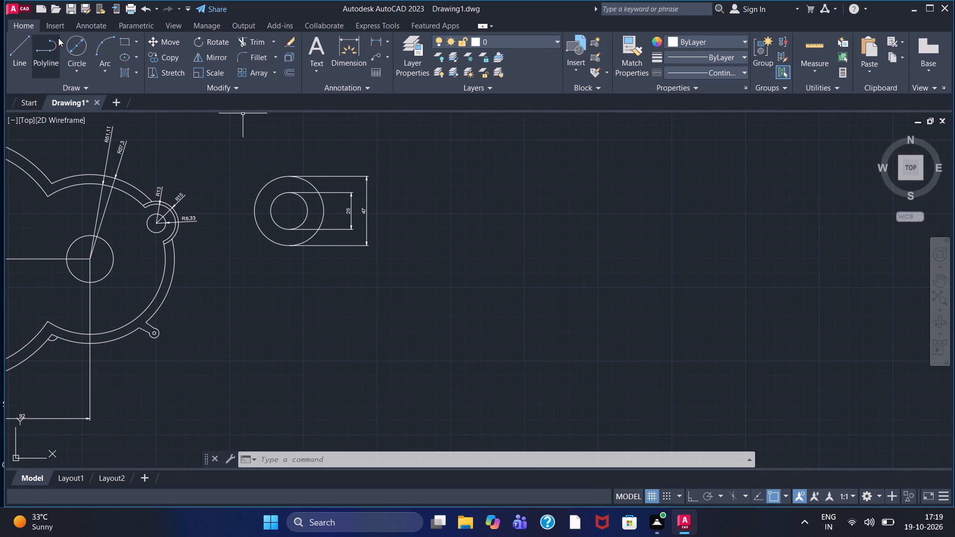
pyautogui.click(24, 51)
pyautogui.click(408, 173)
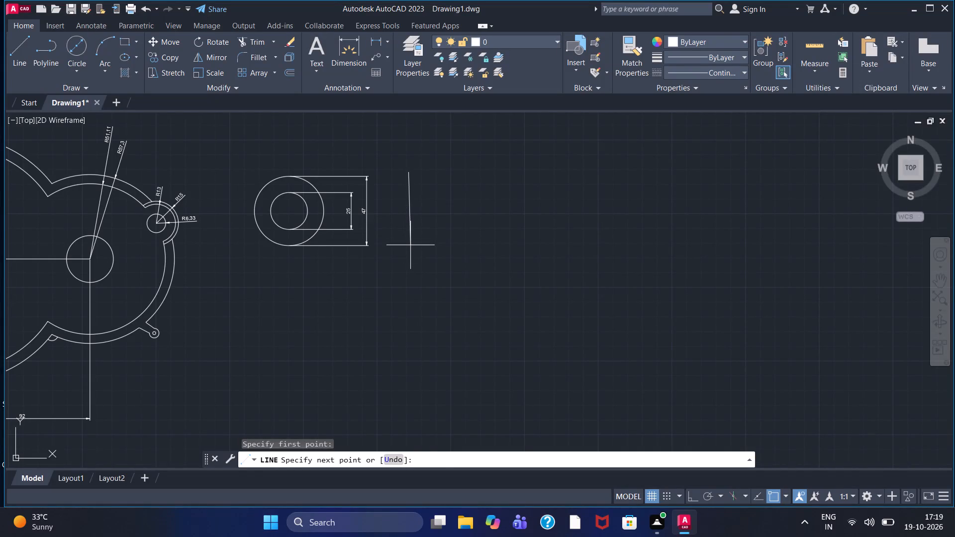
pyautogui.press('F8')
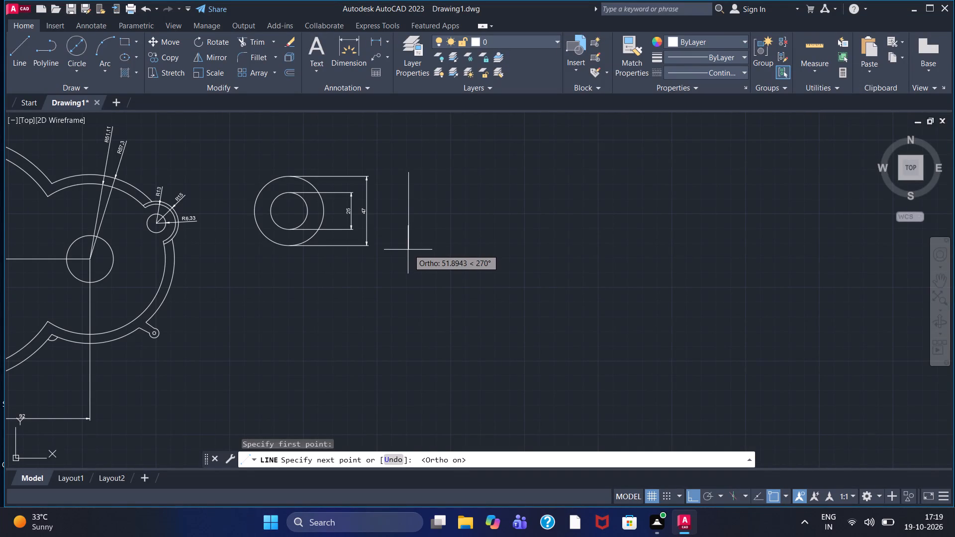
pyautogui.write('50')
pyautogui.press('Return')
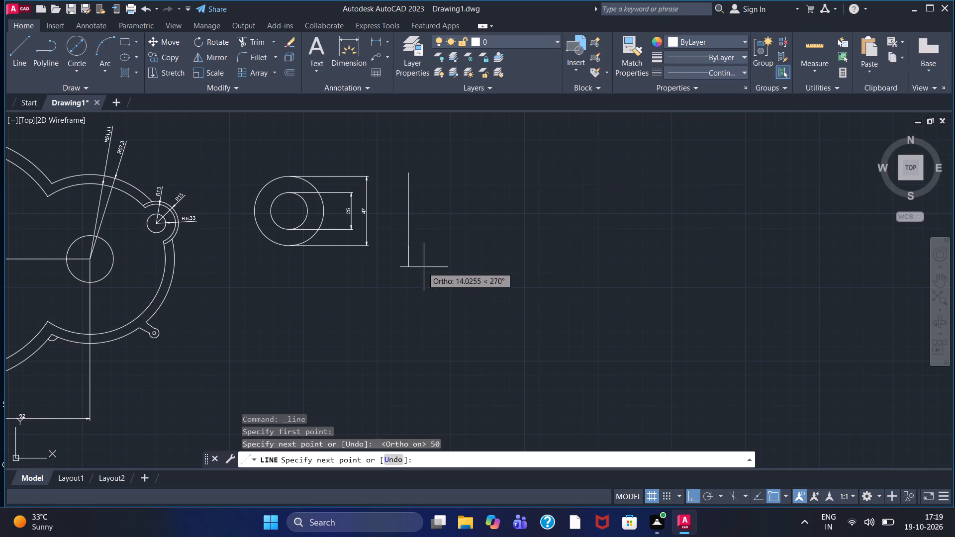
pyautogui.press('1')
pyautogui.press('2')
pyautogui.press('Return')
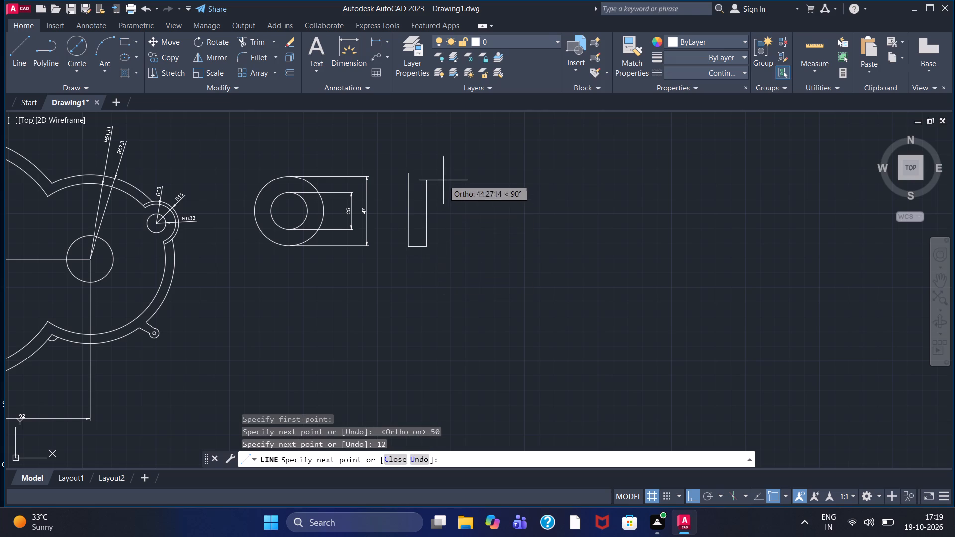
pyautogui.press('5')
pyautogui.press('0')
pyautogui.press('Return')
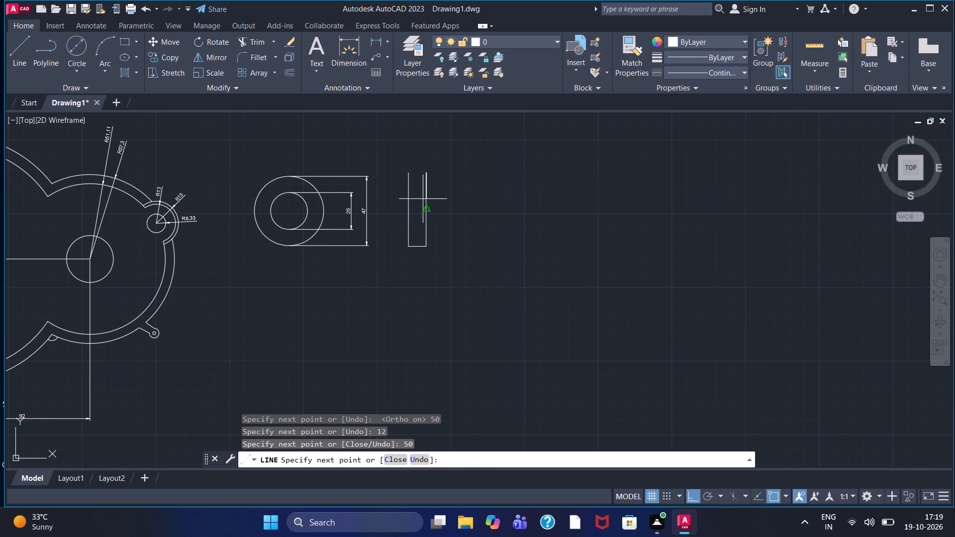
pyautogui.write('12')
pyautogui.press('Return')
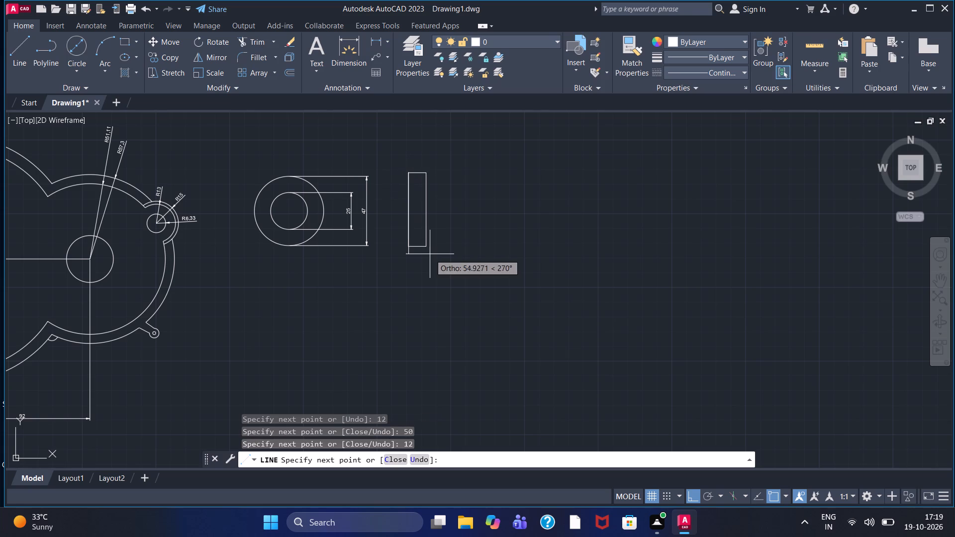
pyautogui.press('Escape')
# Add linear dimensions for the rectangle's width above it and its height along its right side.
pyautogui.moveTo(416, 266); pyautogui.dragTo(353, 257, button='middle')
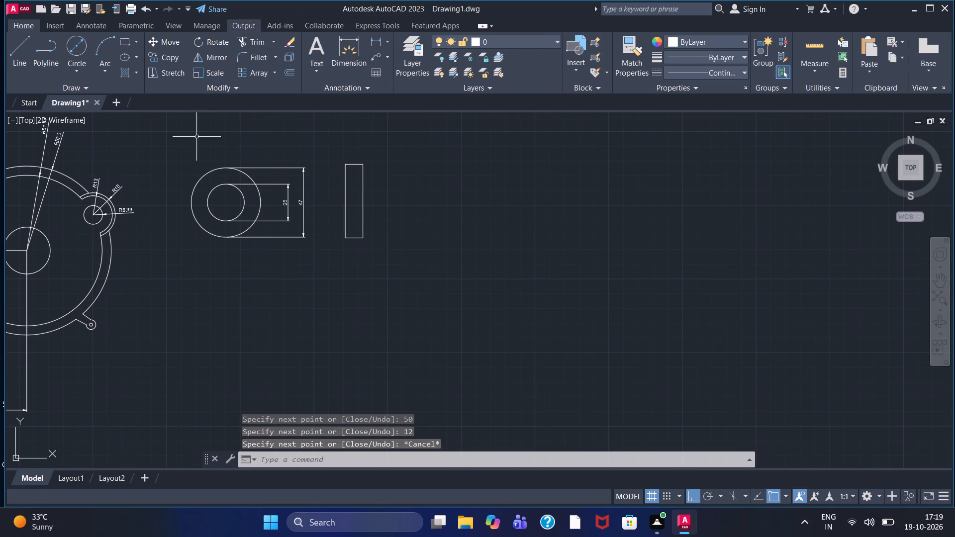
pyautogui.click(375, 41)
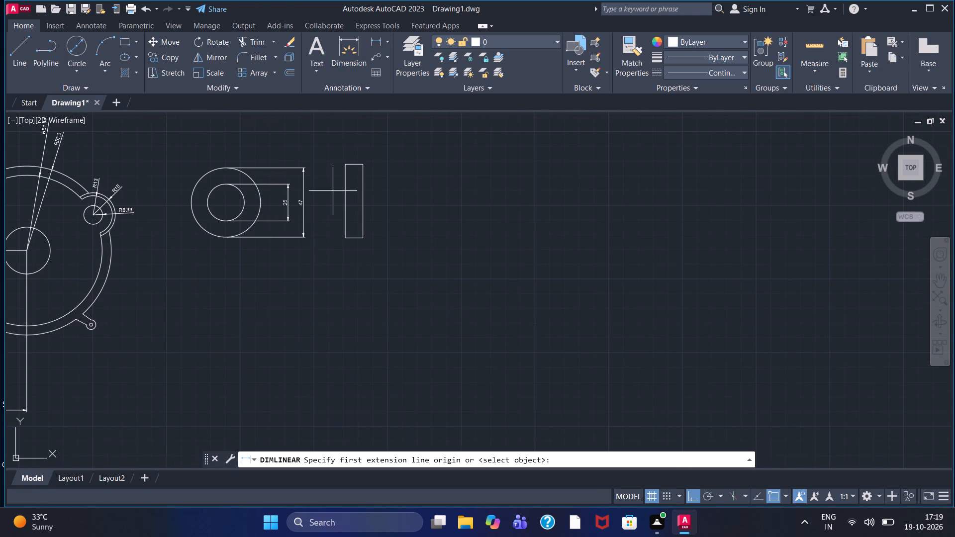
pyautogui.doubleClick(345, 165)
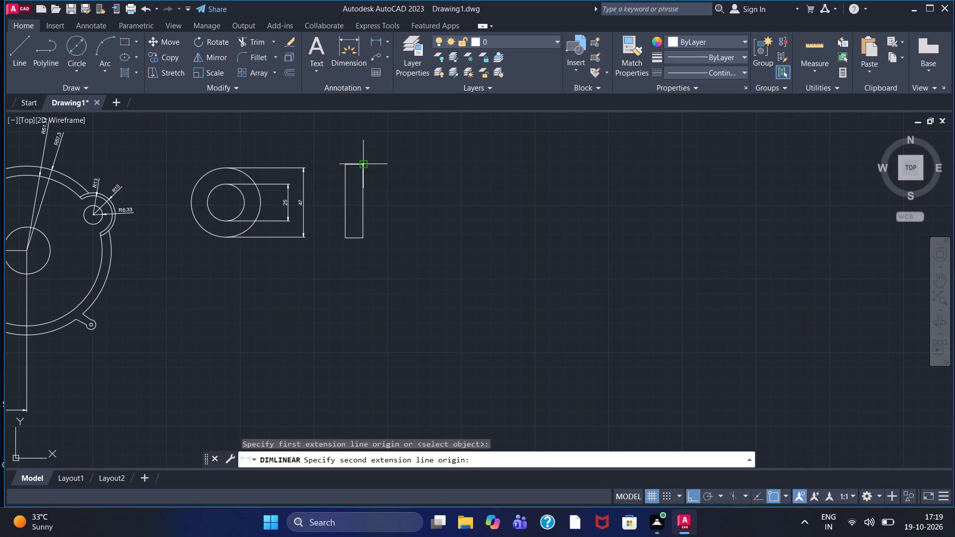
pyautogui.click(365, 165)
pyautogui.click(362, 153)
pyautogui.click(379, 46)
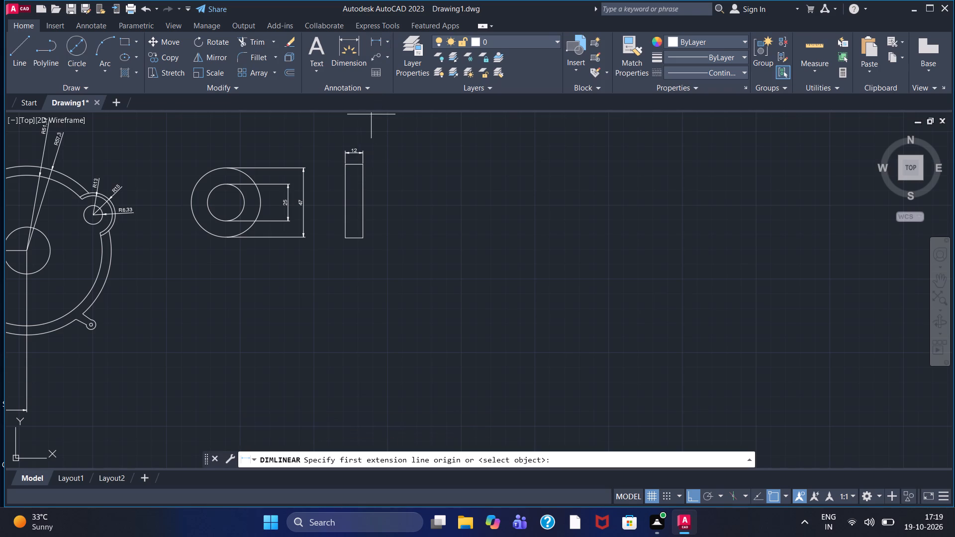
pyautogui.click(364, 168)
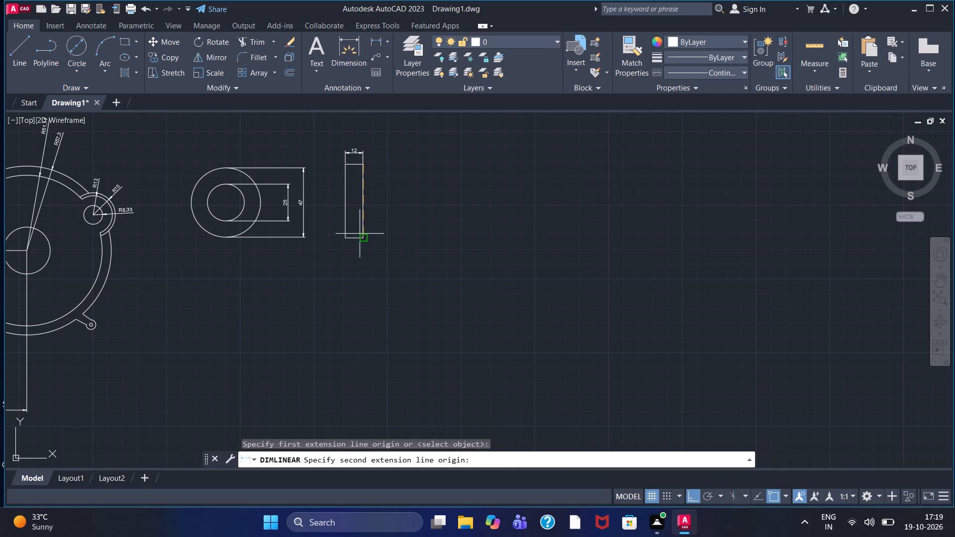
pyautogui.click(361, 234)
pyautogui.click(381, 225)
# Draw two concentric circles with diameters 20 and 42 to the right of the dimensioned rectangle.
pyautogui.scroll(1, 387, 205)
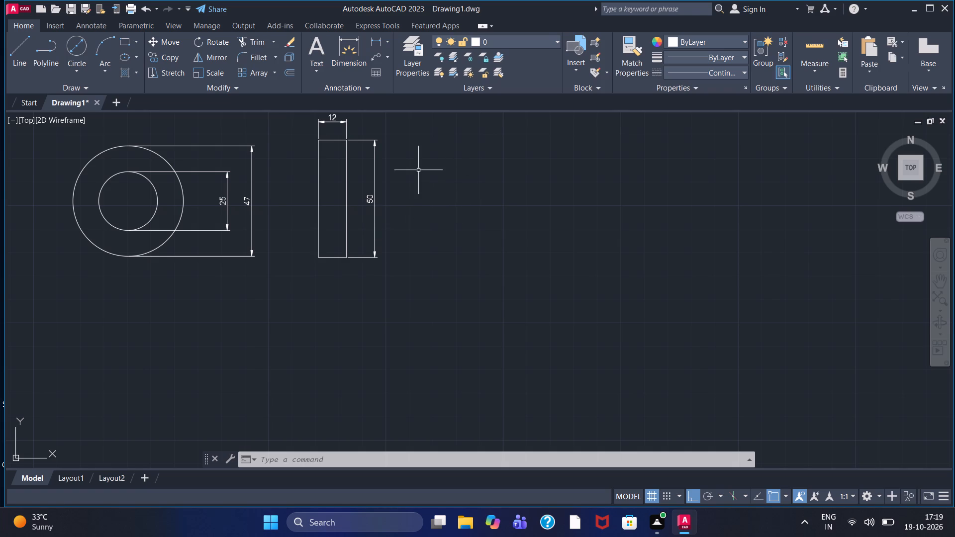
pyautogui.click(77, 46)
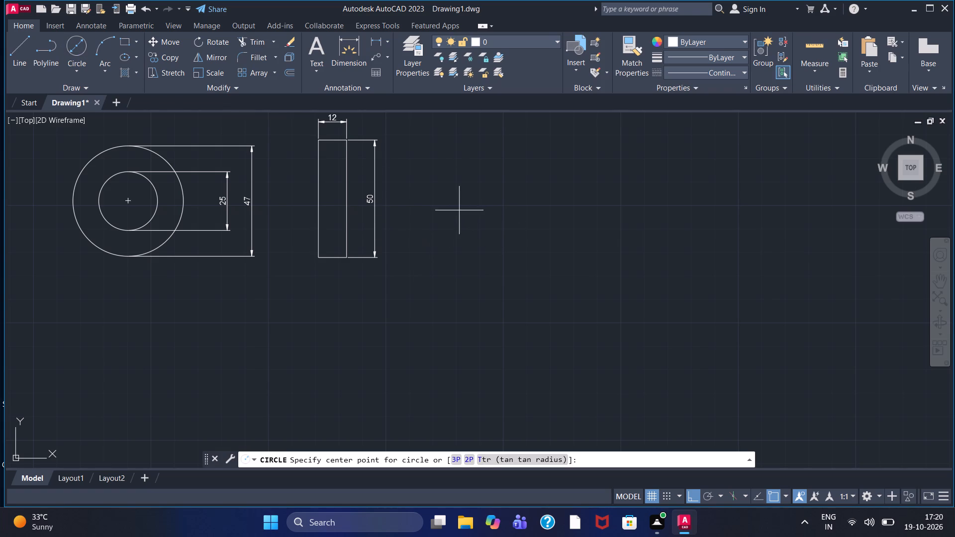
pyautogui.click(462, 205)
pyautogui.write('20')
pyautogui.press('Return')
pyautogui.click(77, 41)
pyautogui.moveTo(462, 206); pyautogui.dragTo(469, 221)
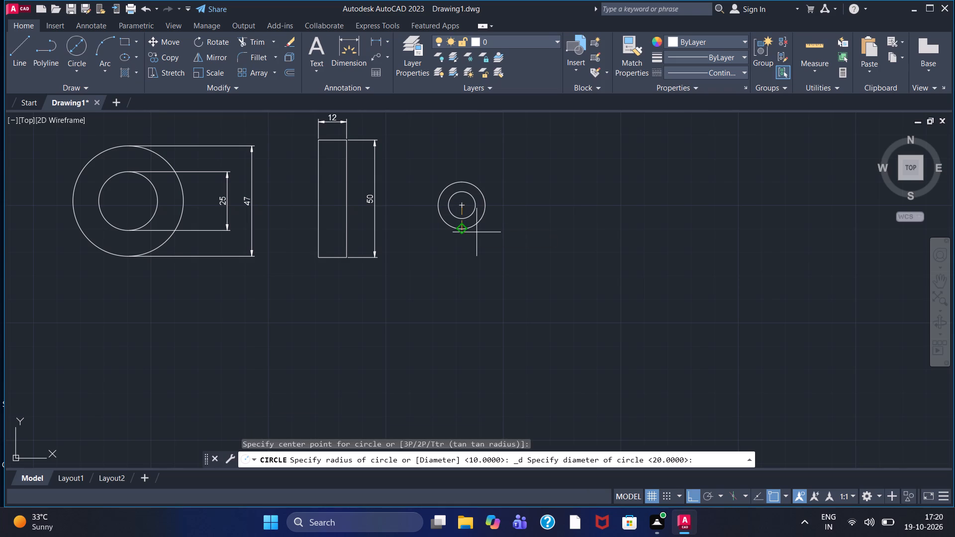
pyautogui.write('42')
pyautogui.press('Return')
pyautogui.press('Escape')
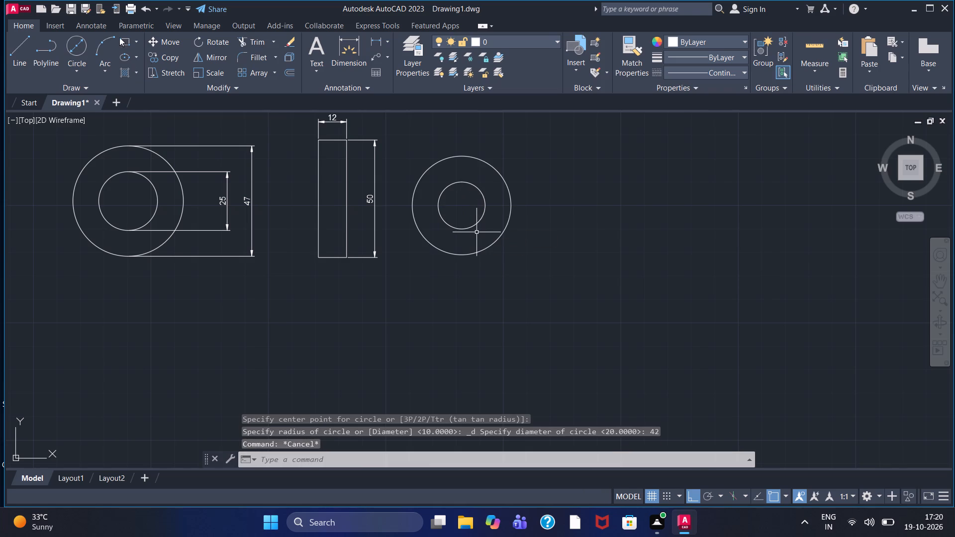
# Add vertical linear dimensions for the inner and outer diameters of the second ring, placed to its right.
pyautogui.click(376, 40)
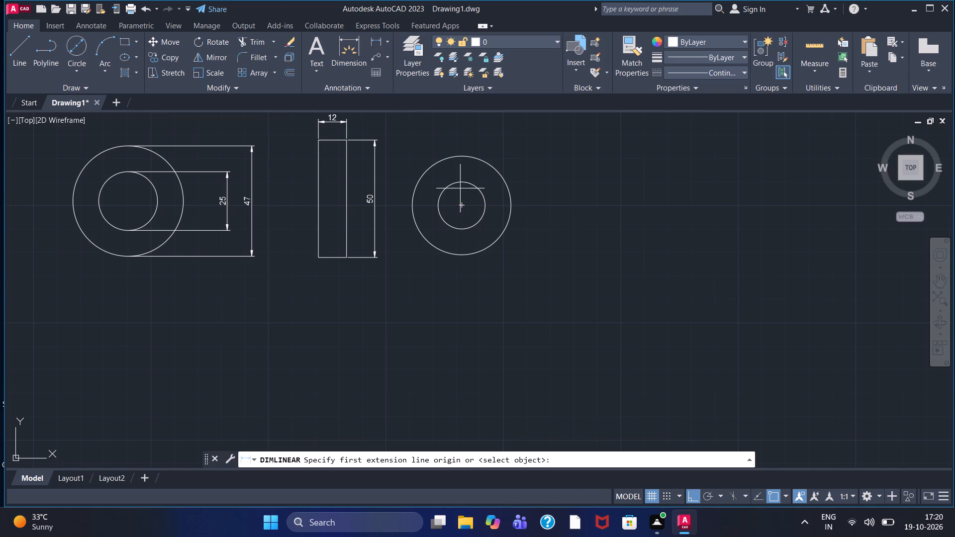
pyautogui.click(460, 180)
pyautogui.click(463, 228)
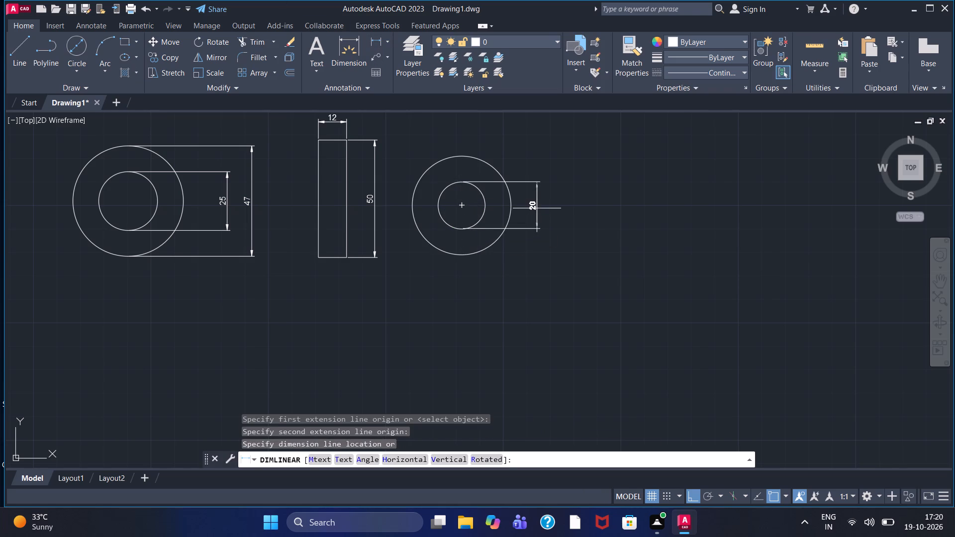
pyautogui.click(537, 208)
pyautogui.click(374, 39)
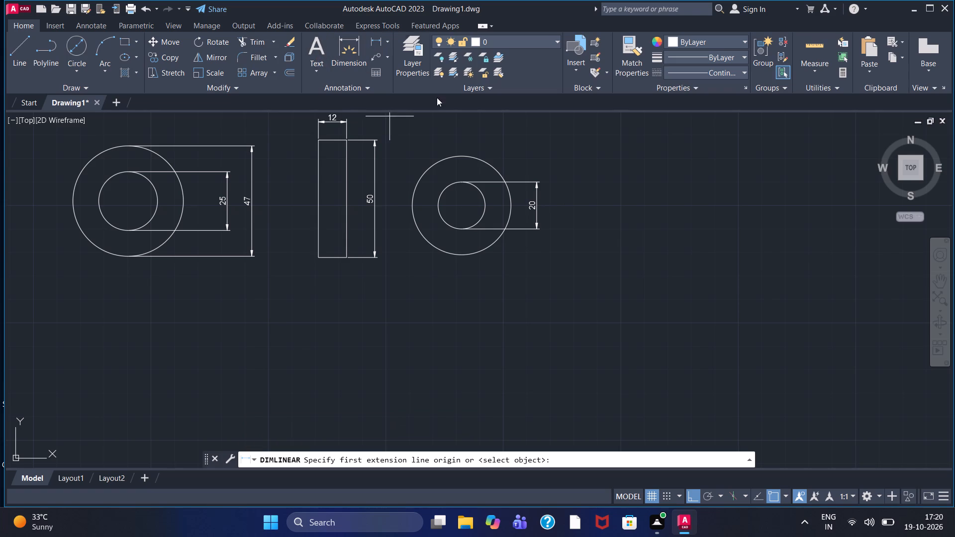
pyautogui.click(460, 155)
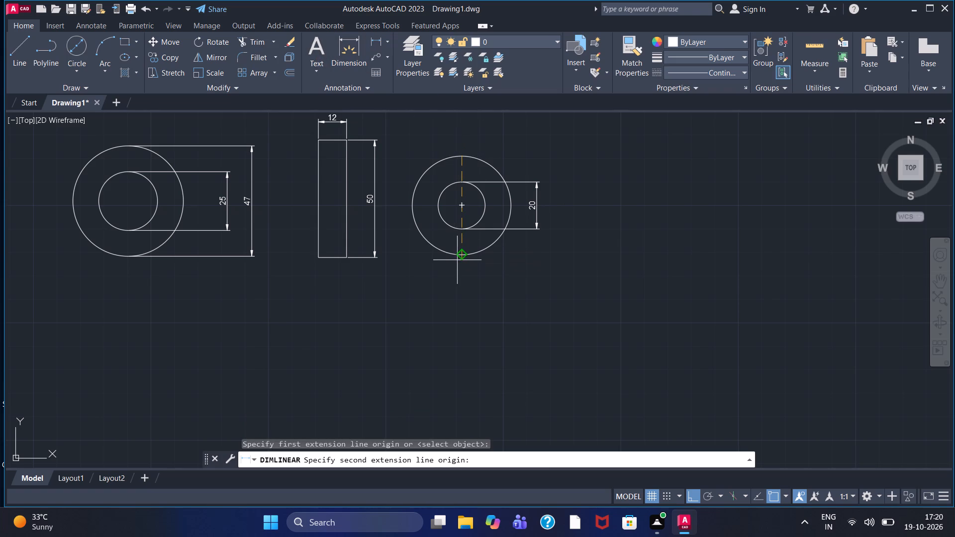
pyautogui.click(463, 258)
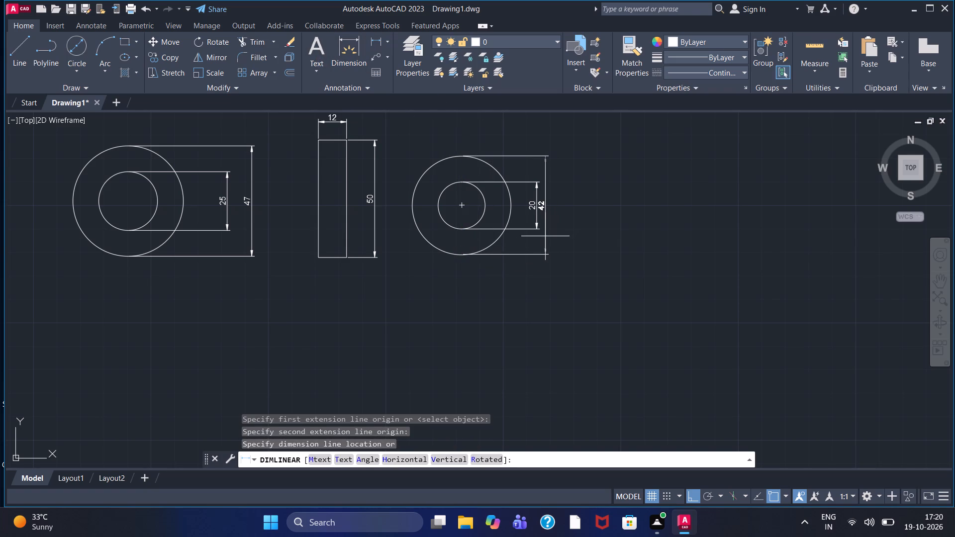
pyautogui.doubleClick(551, 234)
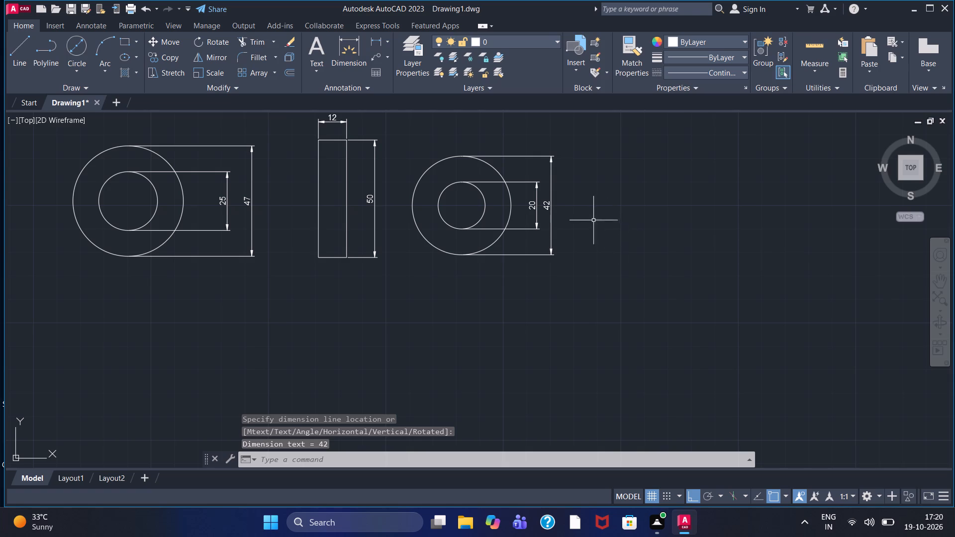
# Draw a vertical line 50 long downward, to the right of the second ring's dimensions.
pyautogui.moveTo(593, 220); pyautogui.dragTo(364, 286, button='middle')
pyautogui.scroll(-1, 364, 286)
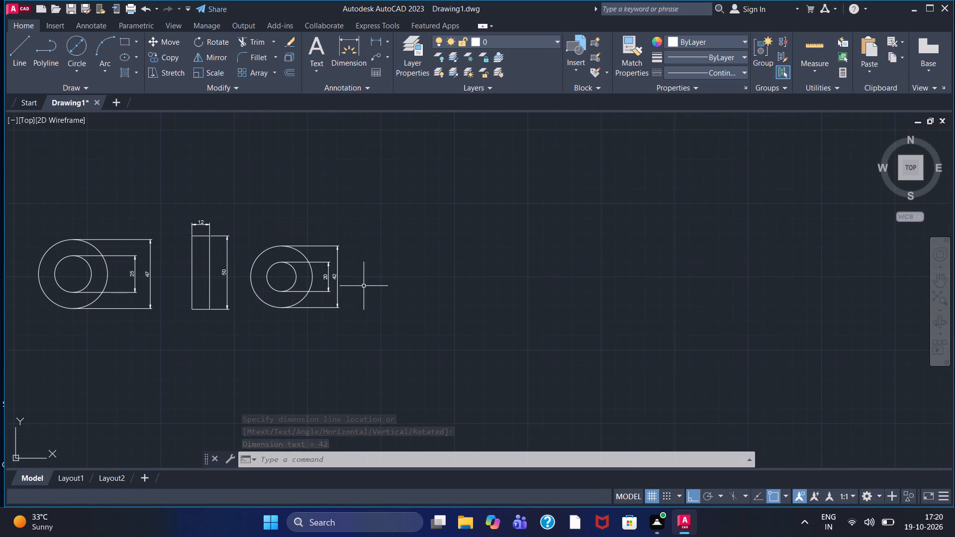
pyautogui.click(15, 51)
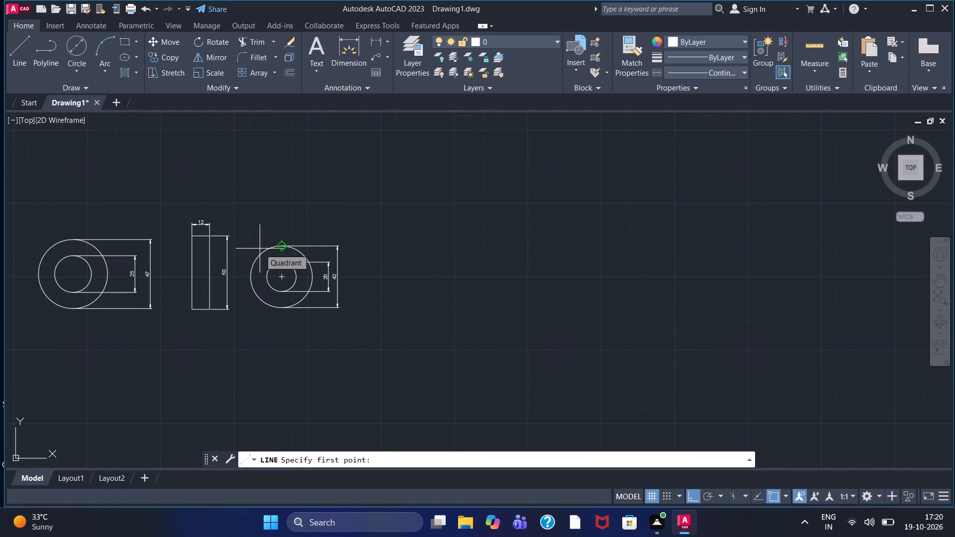
pyautogui.click(371, 241)
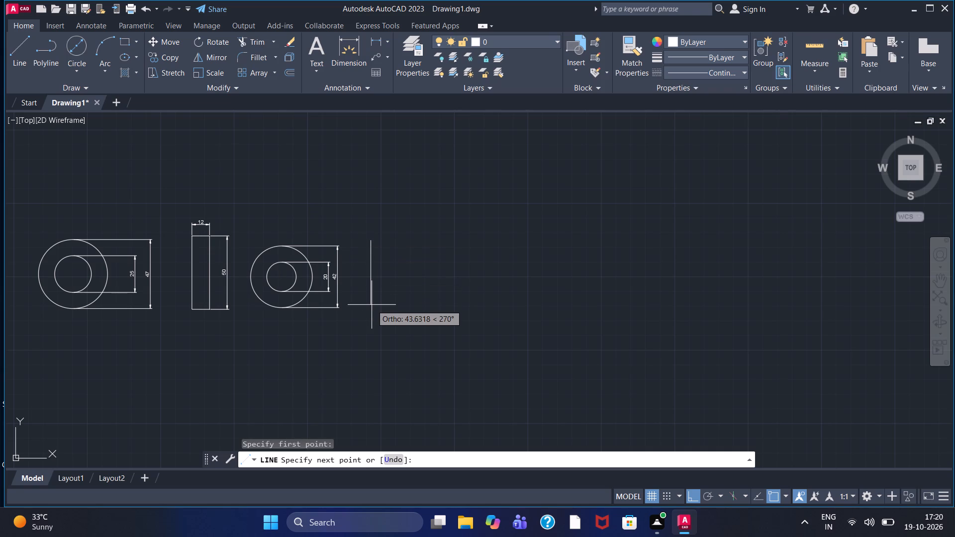
pyautogui.write('50')
pyautogui.press('Return')
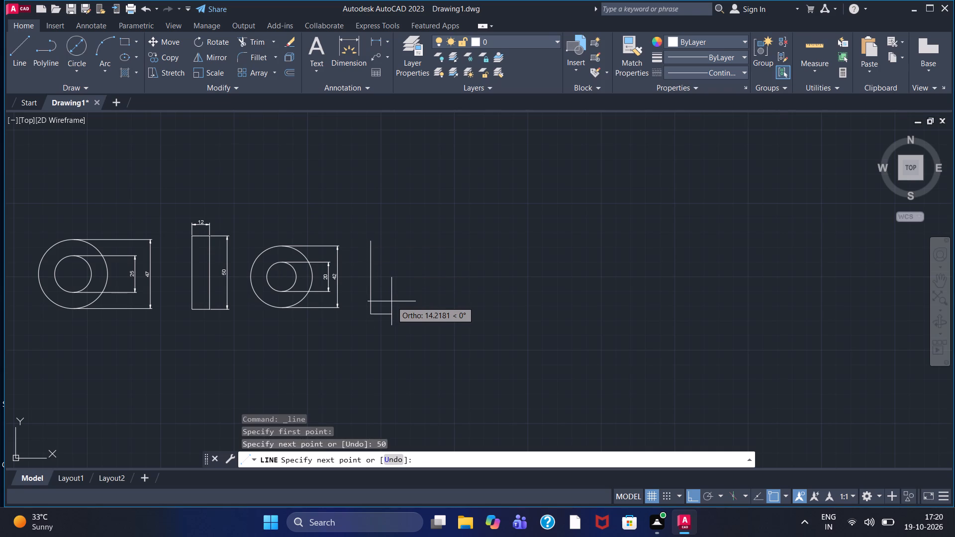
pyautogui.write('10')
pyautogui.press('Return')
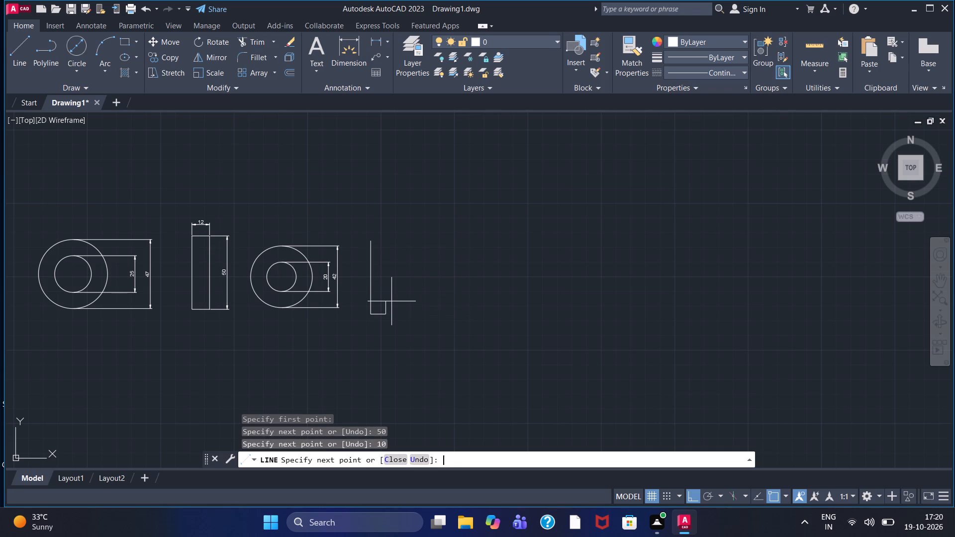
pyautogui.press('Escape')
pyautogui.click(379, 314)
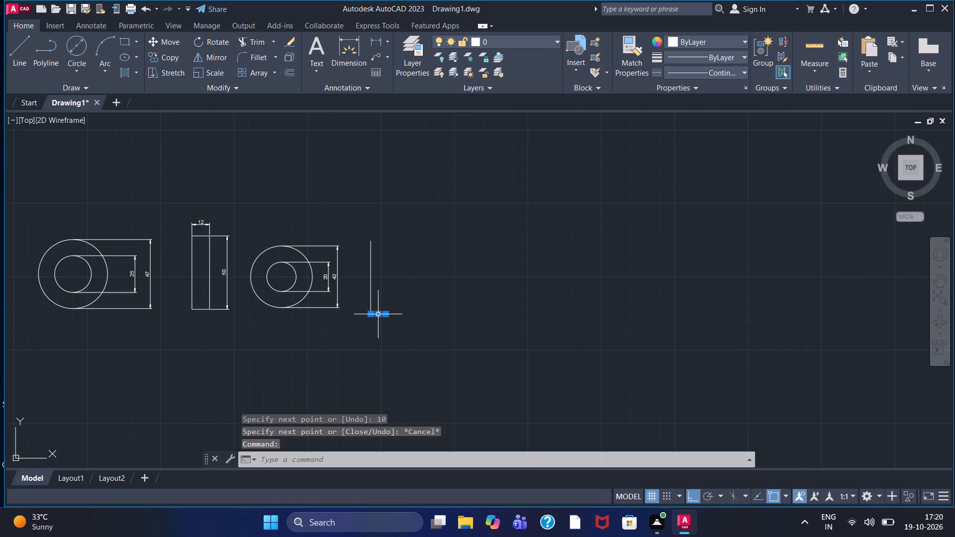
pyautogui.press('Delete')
# Complete a rectangle from the vertical line's lower end with lines of 12 across, 50 up and 12 back.
pyautogui.click(29, 50)
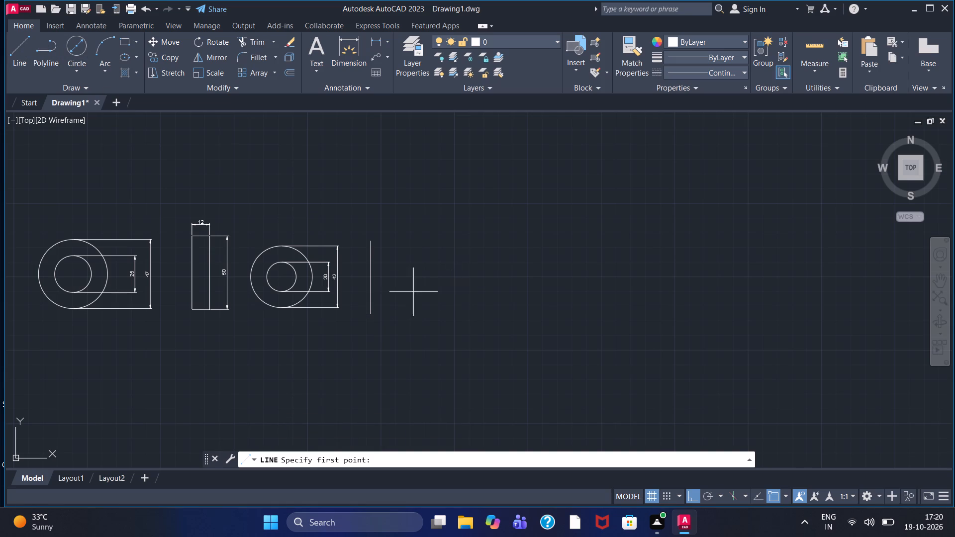
pyautogui.click(371, 314)
pyautogui.write('12')
pyautogui.press('Return')
pyautogui.write('50')
pyautogui.press('Return')
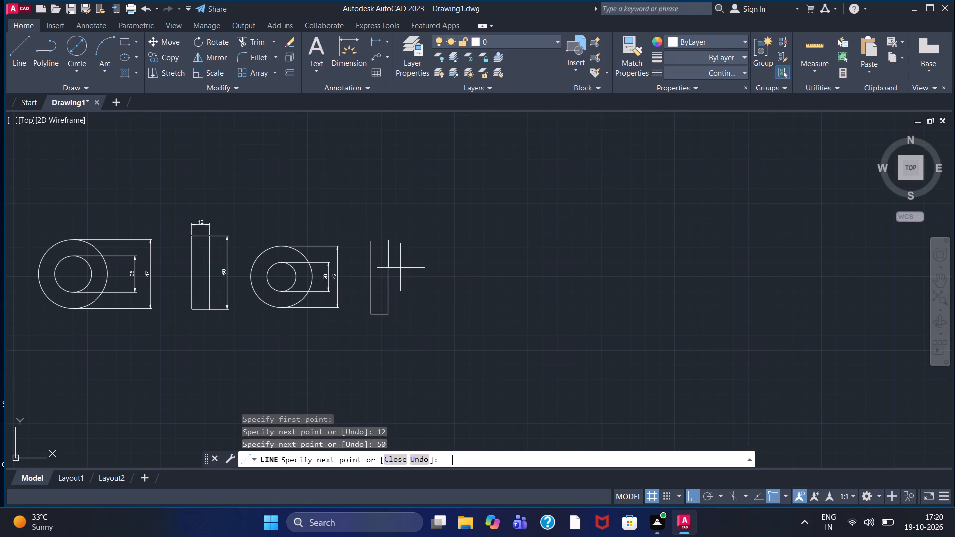
pyautogui.write('12')
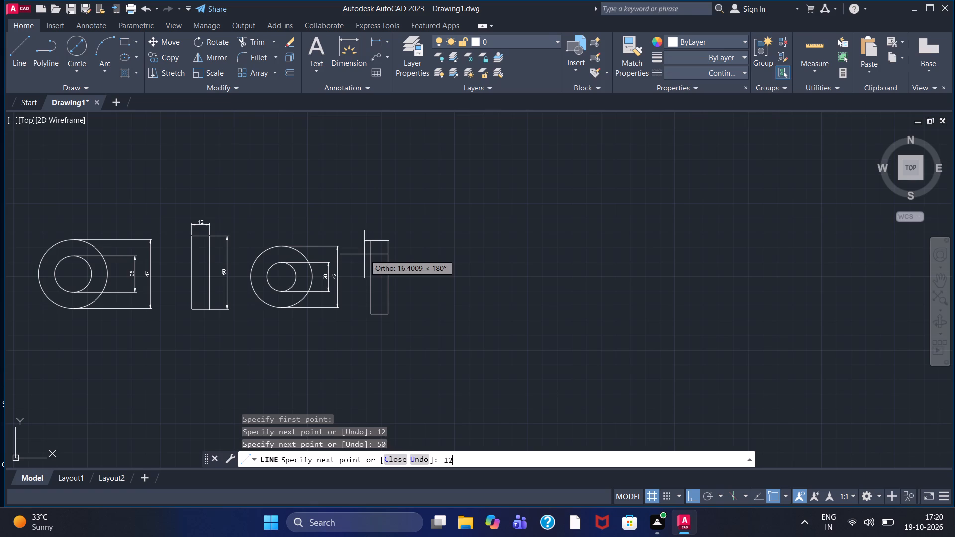
pyautogui.press('Return')
pyautogui.press('Escape')
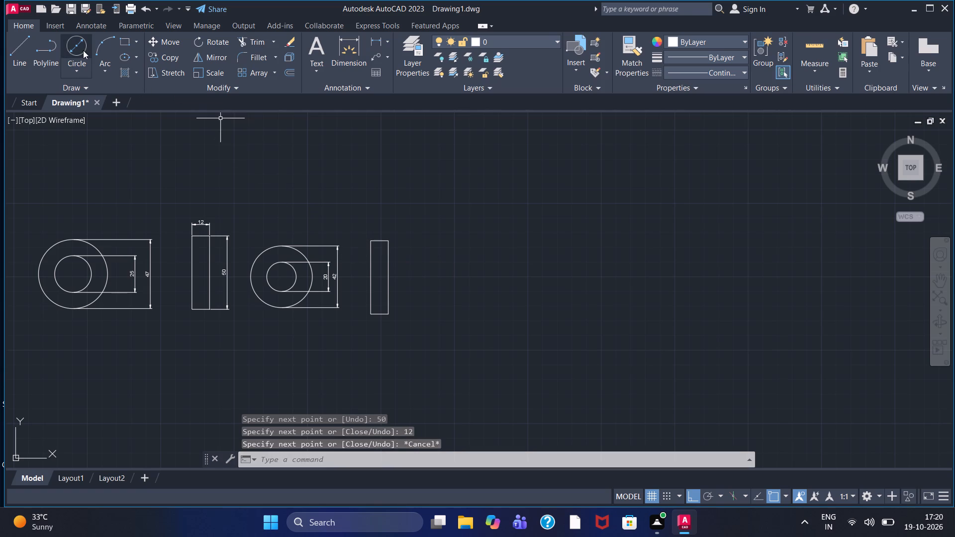
# Draw two concentric circles, one of diameter 20 and one of radius 30, to the right of the new rectangle.
pyautogui.click(83, 50)
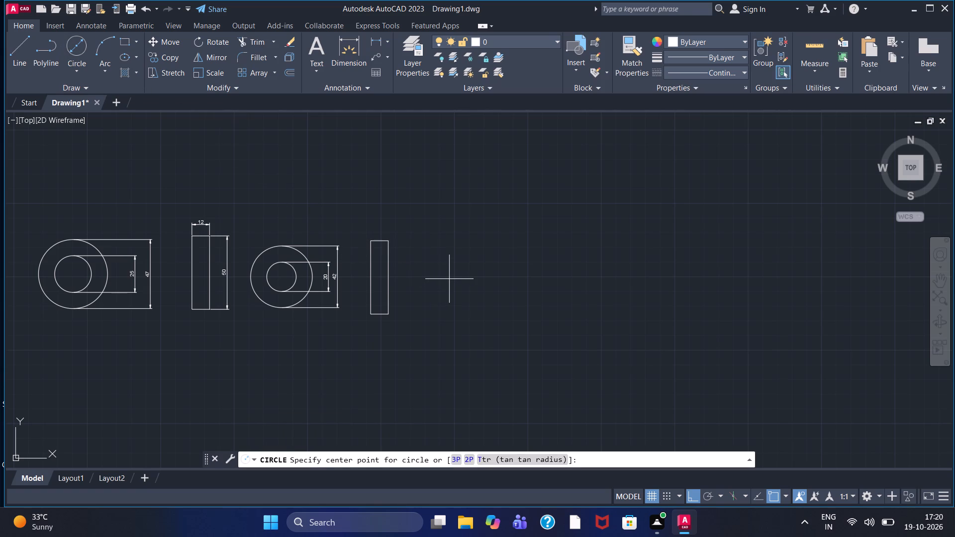
pyautogui.click(461, 276)
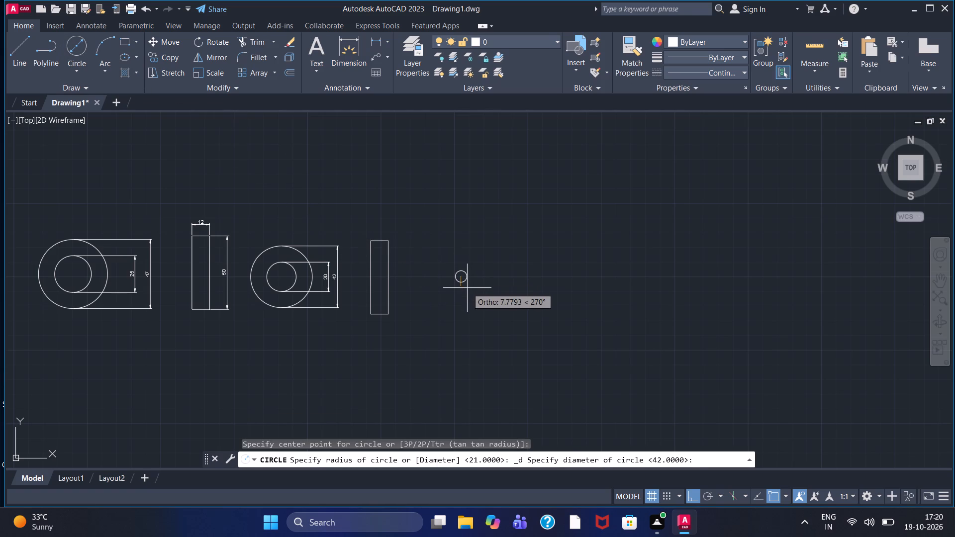
pyautogui.write('20')
pyautogui.press('Return')
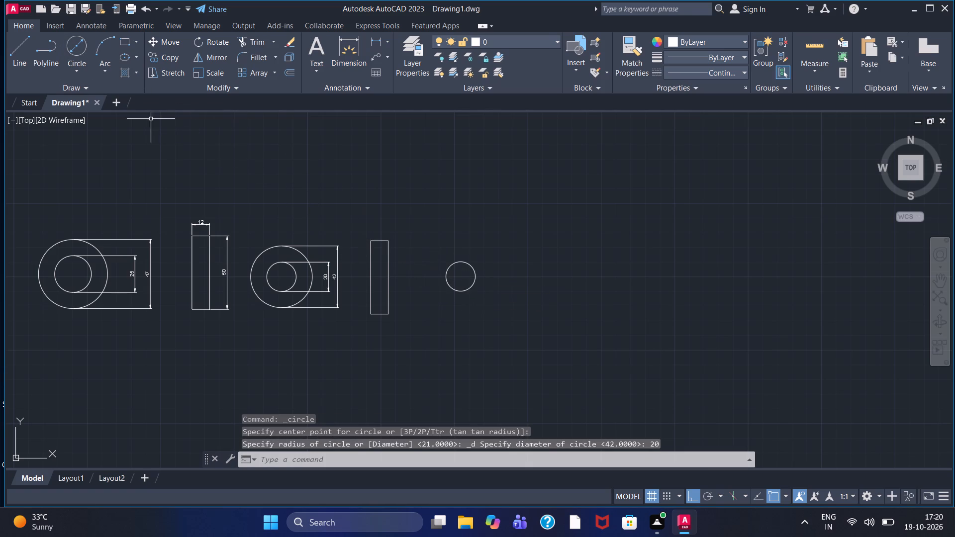
pyautogui.rightClick(451, 303)
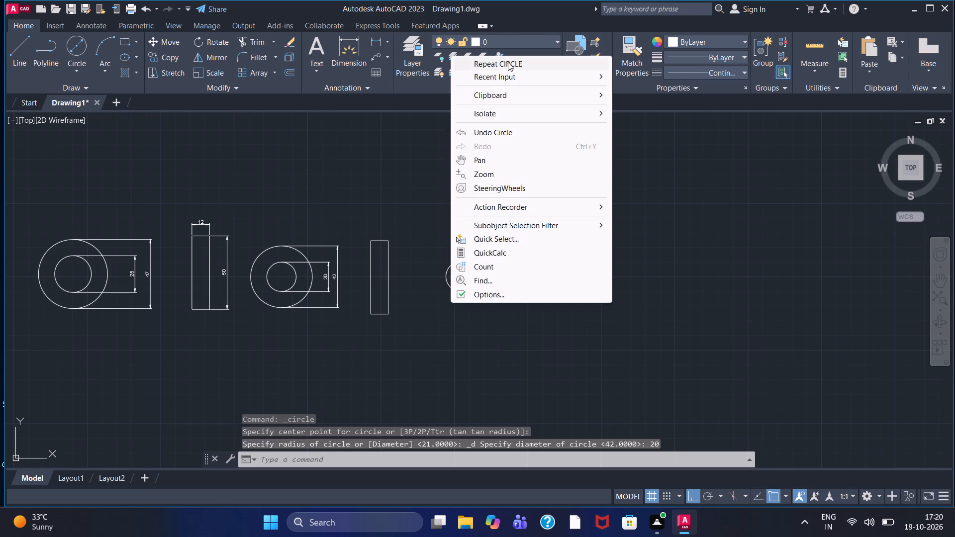
pyautogui.click(508, 66)
pyautogui.click(460, 279)
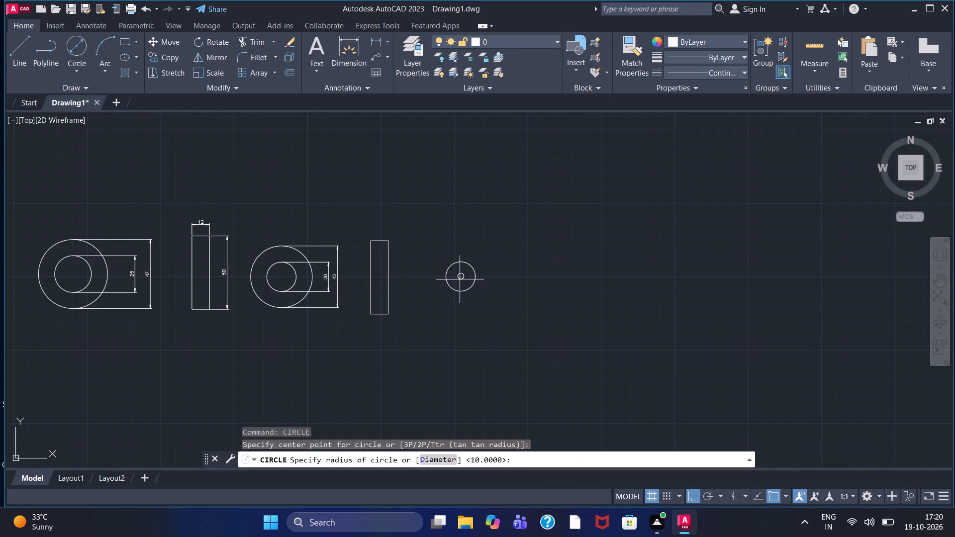
pyautogui.write('30')
pyautogui.press('Return')
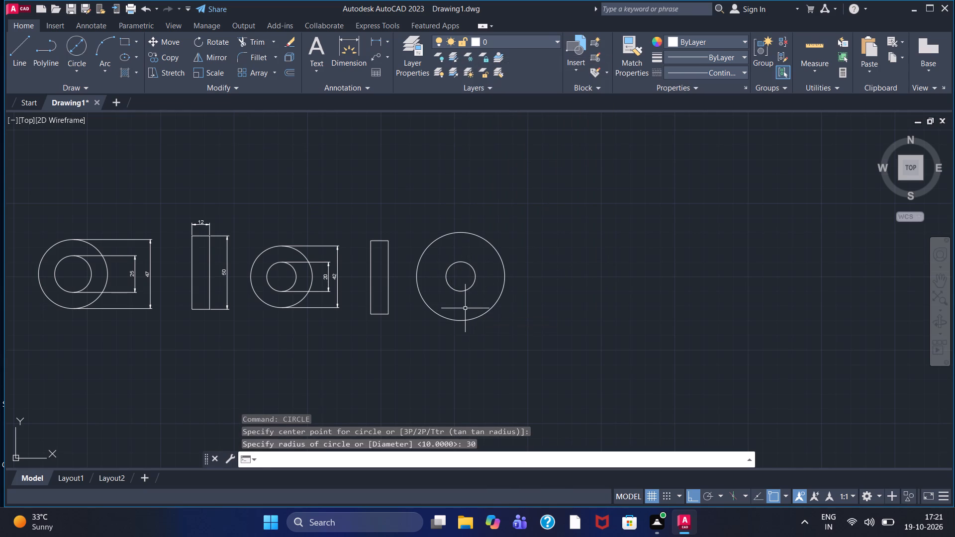
pyautogui.press('Escape')
# Delete the small inner circle and redraw it with diameter 20 at the centre of the large circle.
pyautogui.click(466, 288)
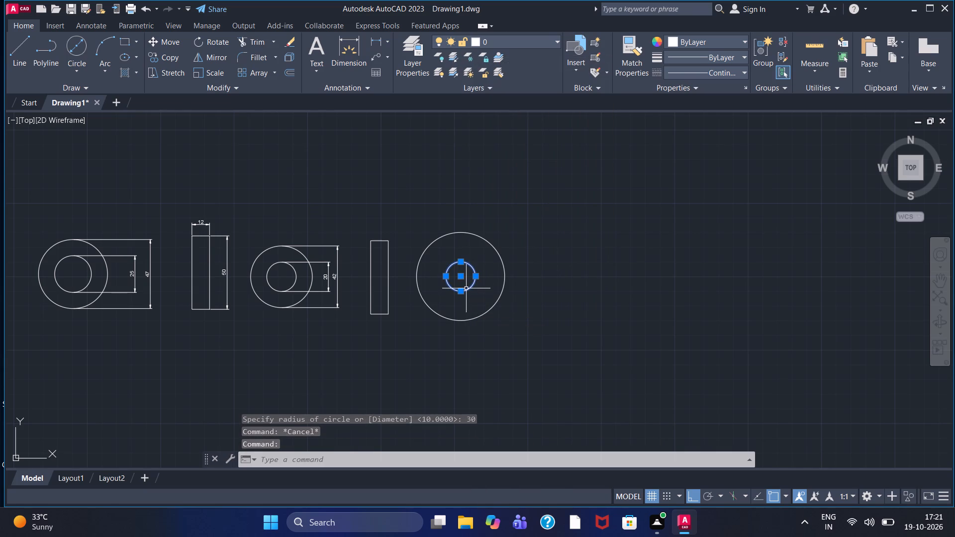
pyautogui.press('Delete')
pyautogui.click(83, 43)
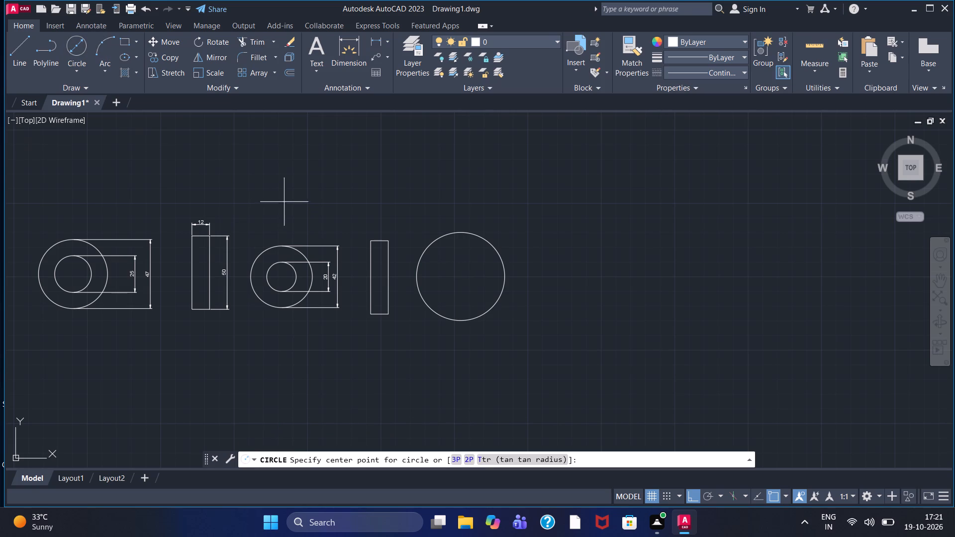
pyautogui.click(460, 275)
pyautogui.moveTo(460, 276); pyautogui.dragTo(465, 282)
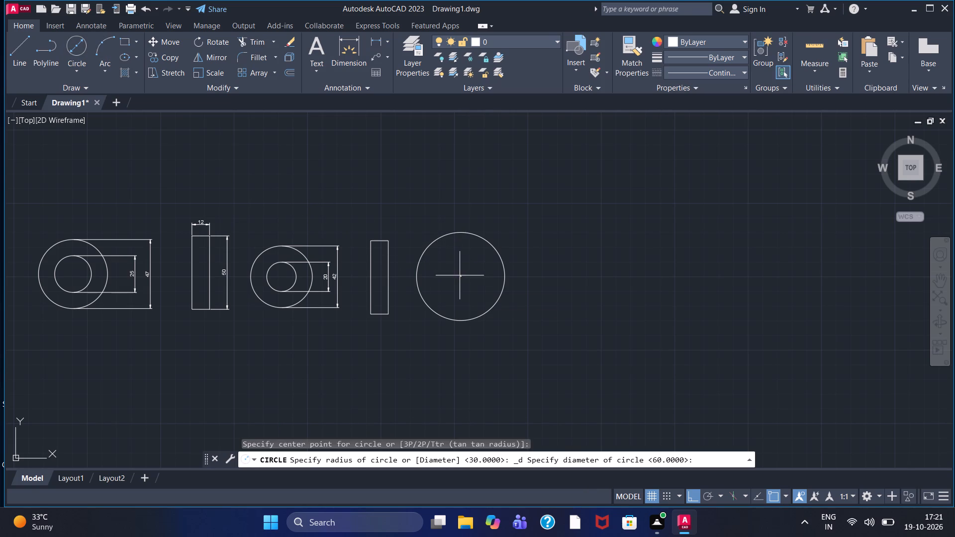
pyautogui.moveTo(465, 282); pyautogui.dragTo(470, 288)
pyautogui.write('20')
pyautogui.press('Return')
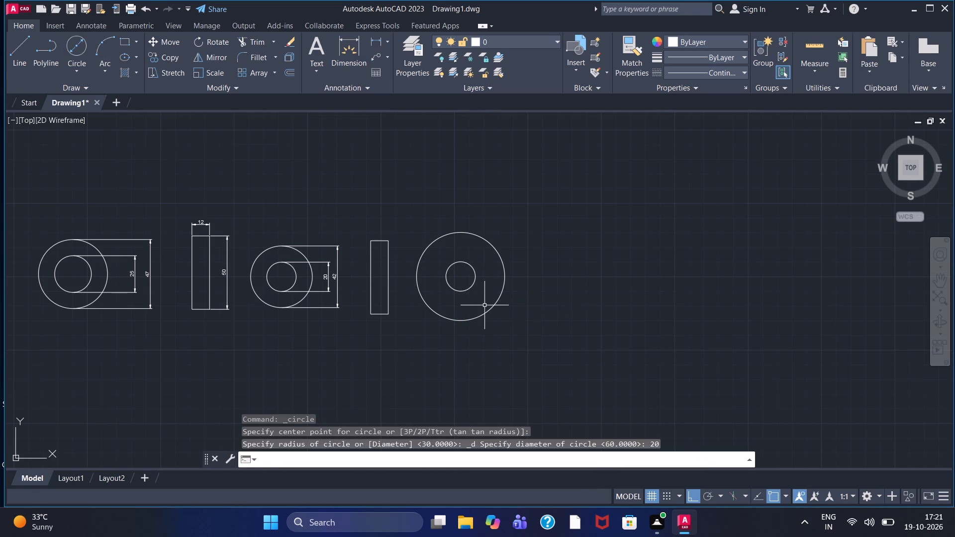
pyautogui.press('Escape')
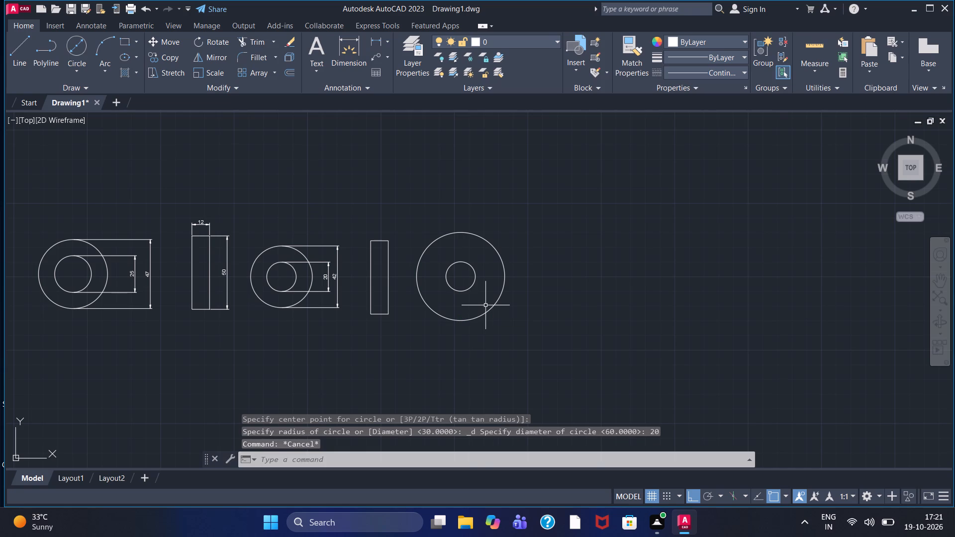
# Add vertical linear dimensions for the outer and inner diameters of the third ring, placed to its right.
pyautogui.scroll(2, 485, 305)
pyautogui.scroll(-1, 378, 161)
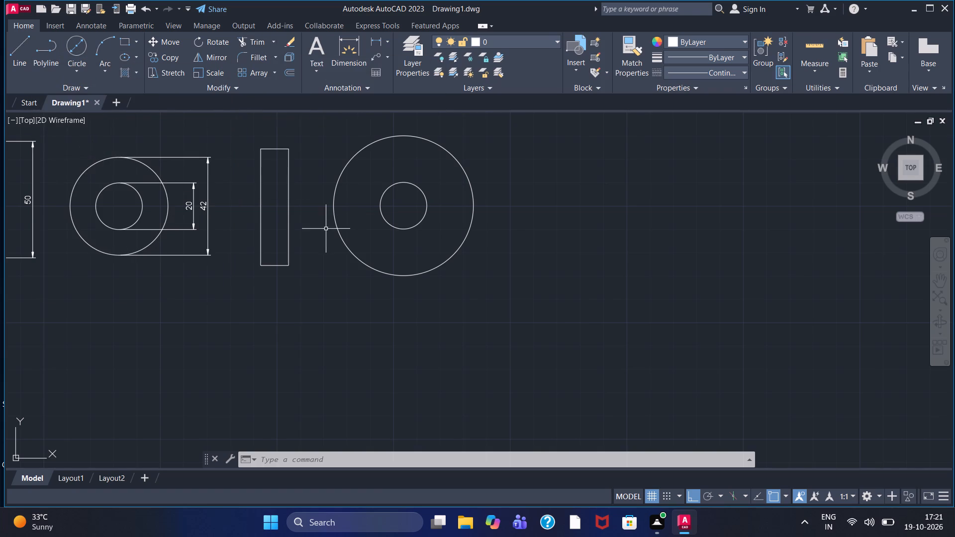
pyautogui.moveTo(325, 229); pyautogui.dragTo(183, 263, button='middle')
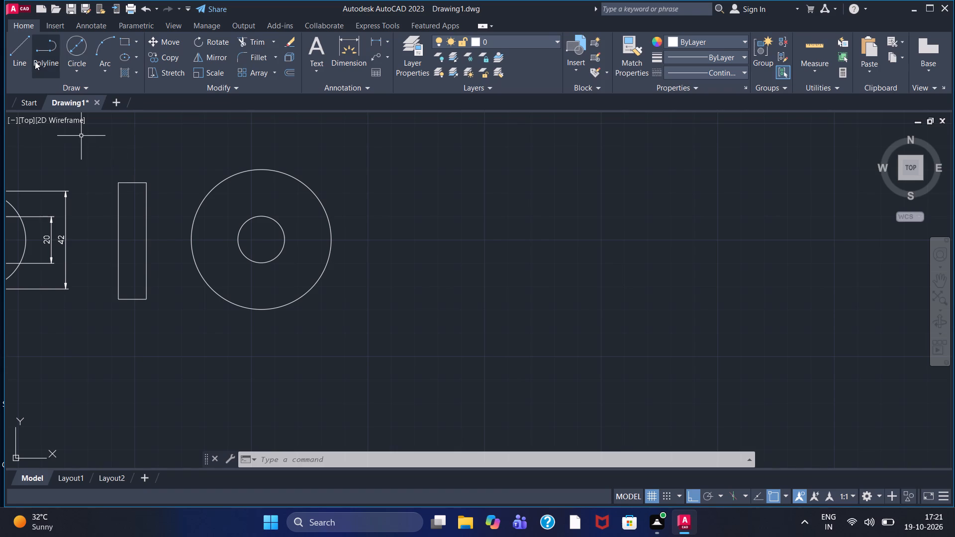
pyautogui.click(370, 43)
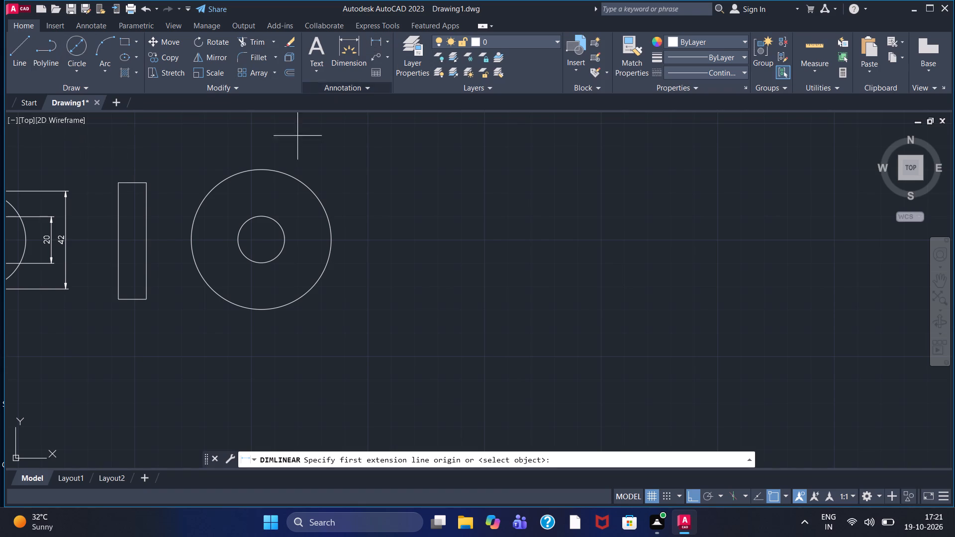
pyautogui.click(260, 172)
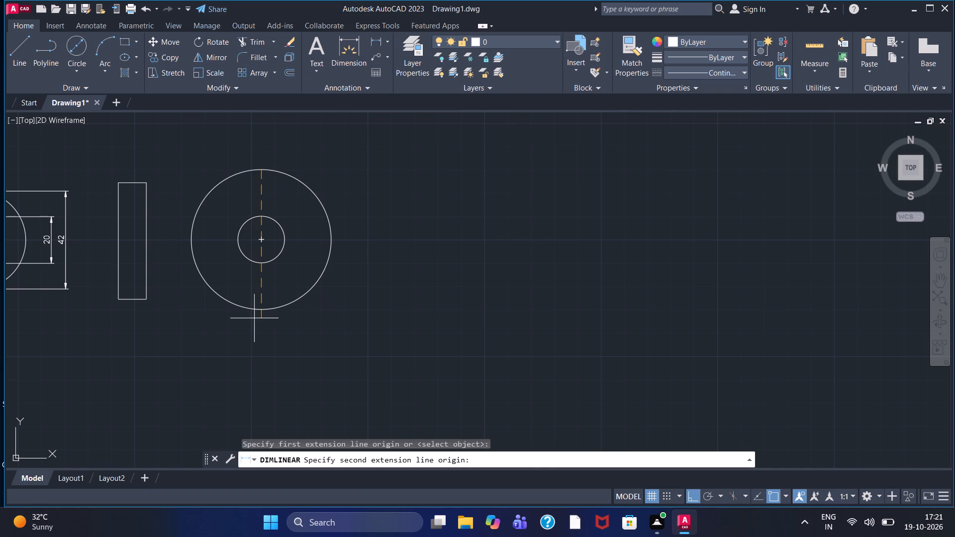
pyautogui.click(260, 311)
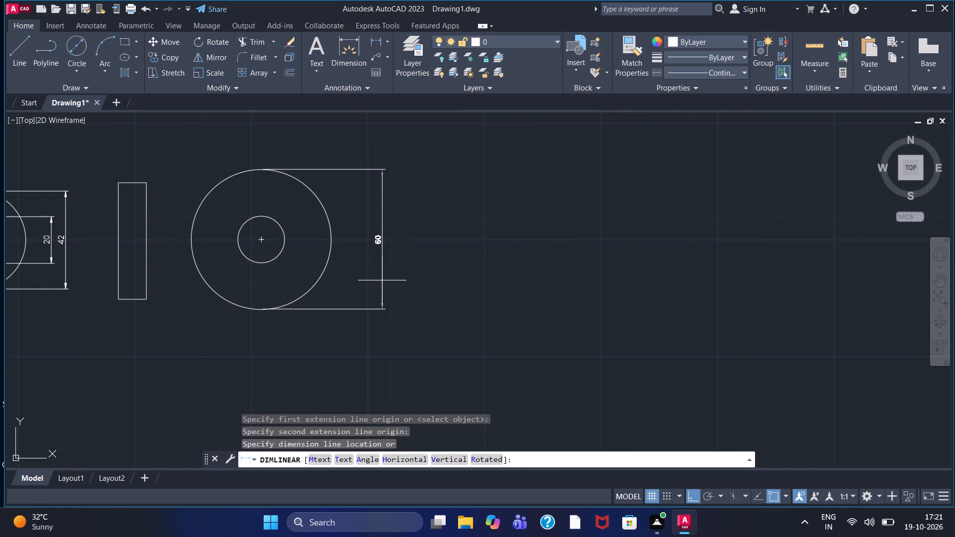
pyautogui.click(383, 280)
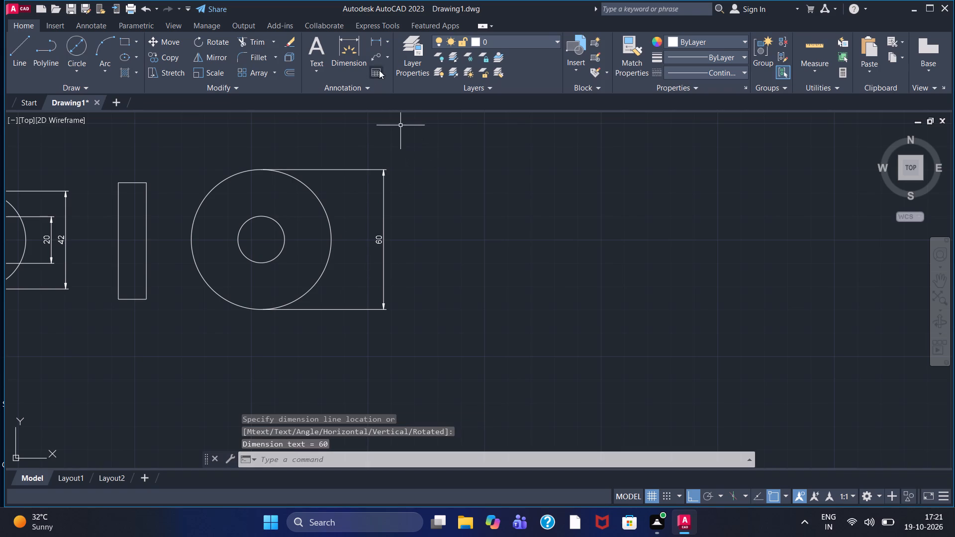
pyautogui.click(381, 44)
pyautogui.click(260, 216)
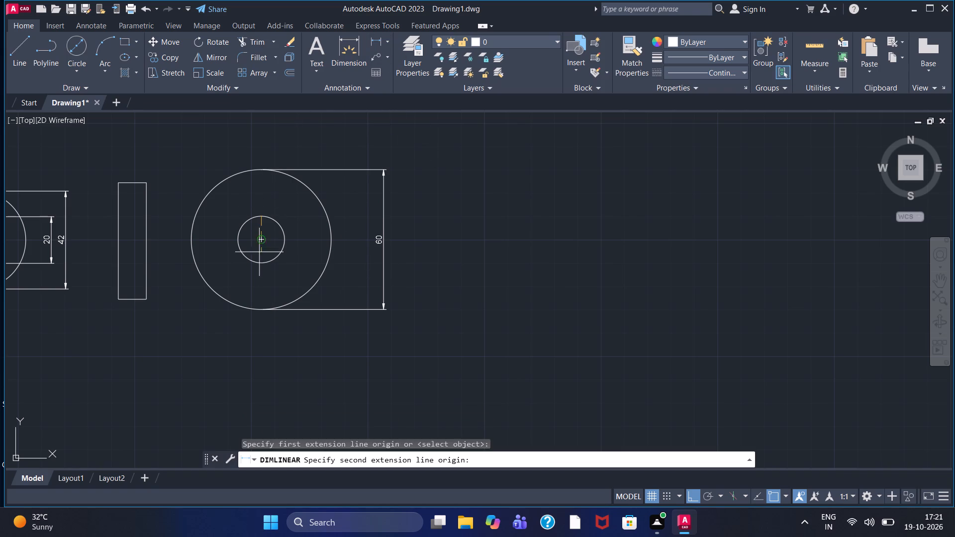
pyautogui.click(258, 266)
pyautogui.doubleClick(354, 252)
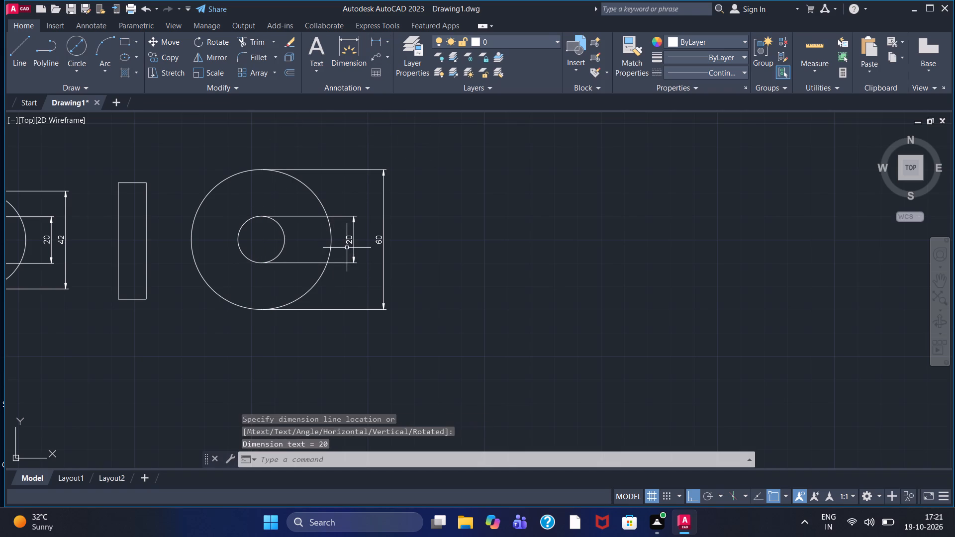
# Add linear dimensions for the width, above, and the height, to the left, of the rectangle beside the third ring.
pyautogui.moveTo(411, 224); pyautogui.dragTo(338, 225, button='middle')
pyautogui.scroll(-1, 338, 225)
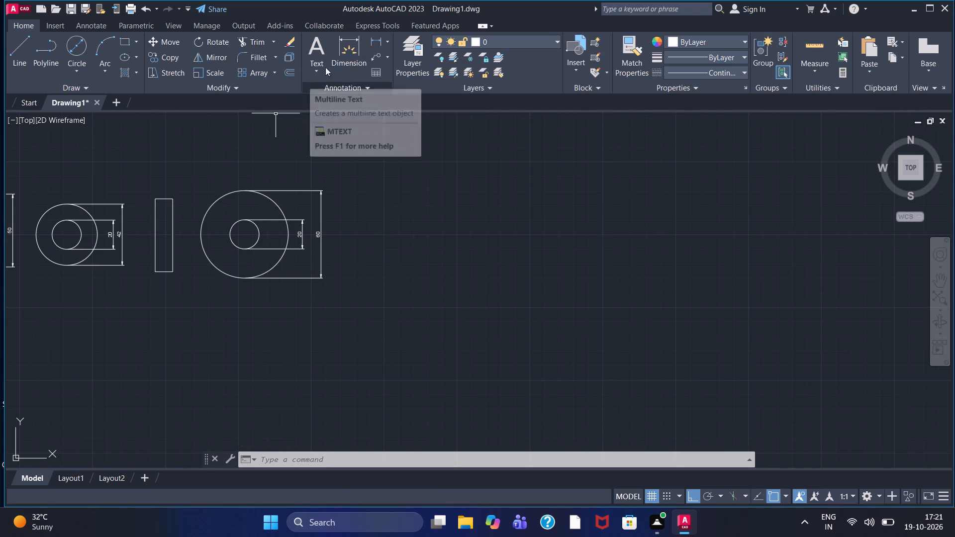
pyautogui.click(373, 38)
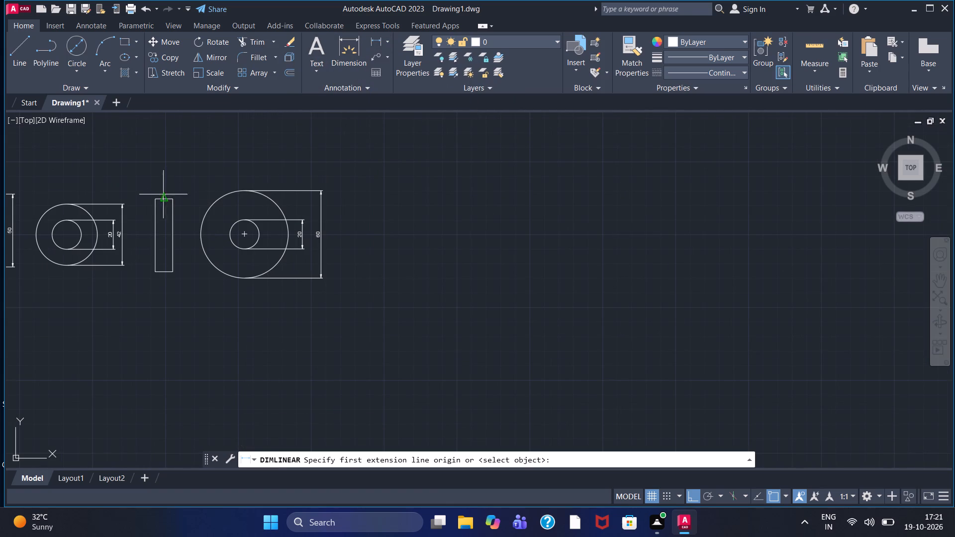
pyautogui.click(151, 197)
pyautogui.click(173, 200)
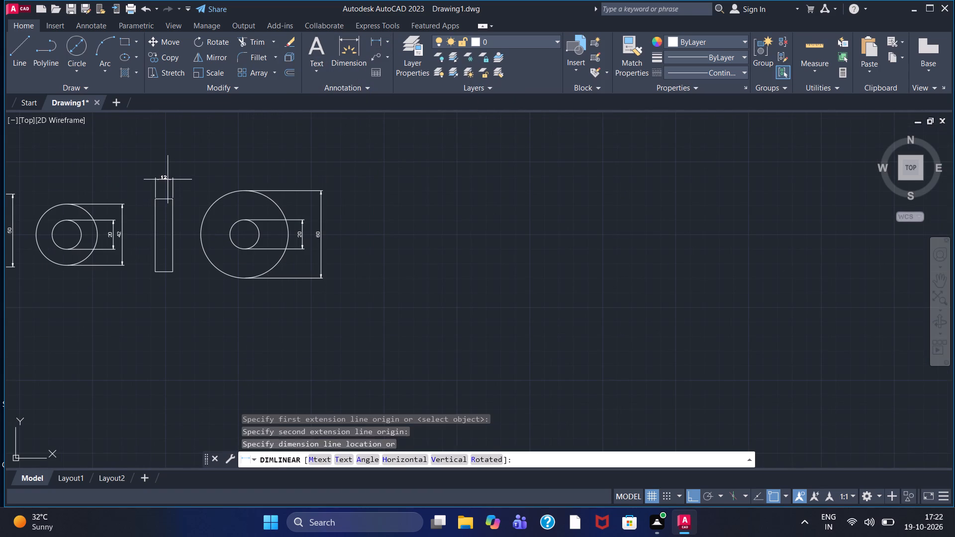
pyautogui.click(168, 179)
pyautogui.click(381, 42)
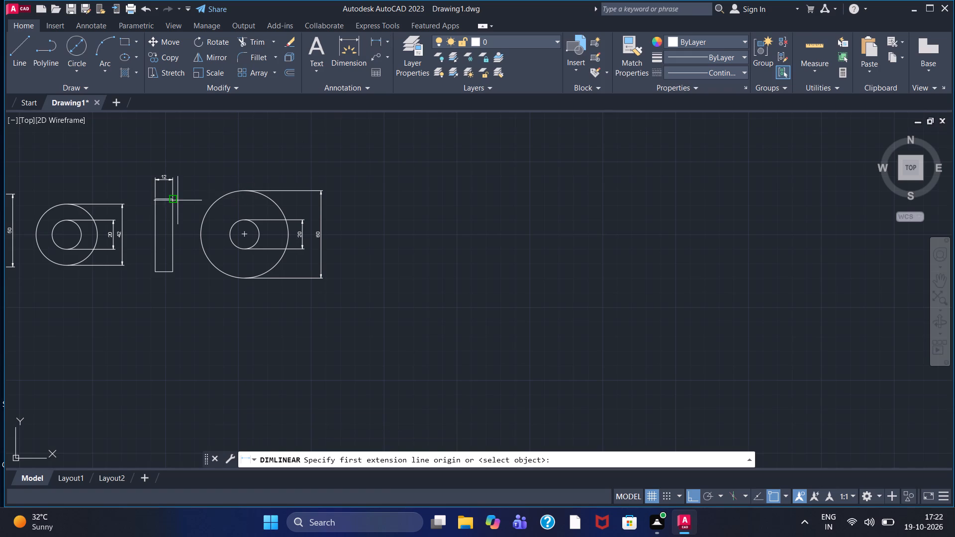
pyautogui.click(154, 203)
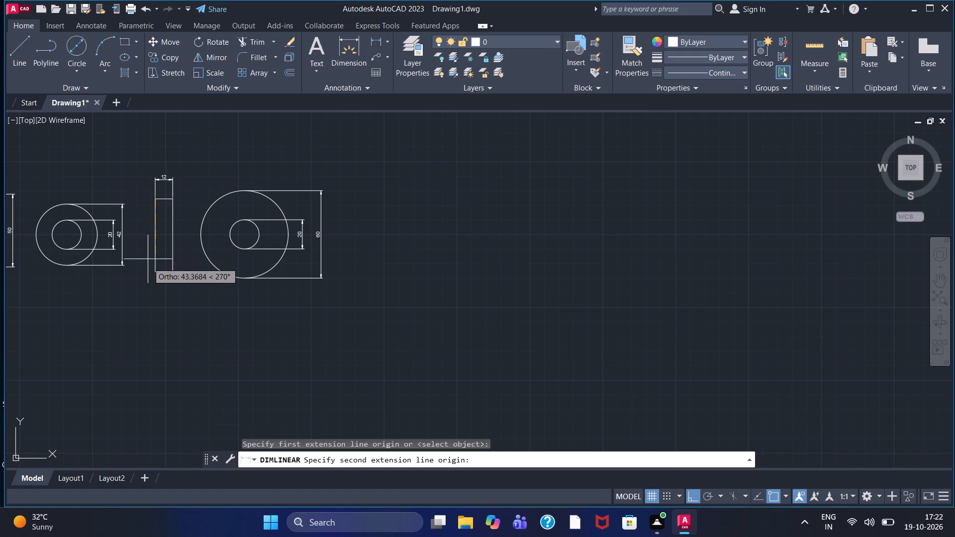
pyautogui.click(153, 269)
pyautogui.doubleClick(143, 250)
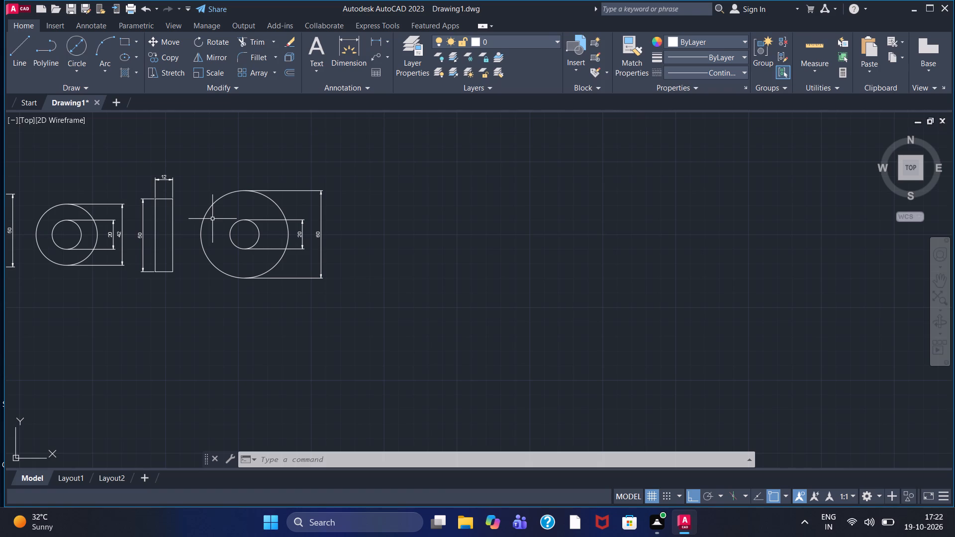
# Look over the row of dimensioned ring and rectangle views and the free space around the main views.
pyautogui.scroll(-1, 203, 212)
pyautogui.scroll(1, 202, 212)
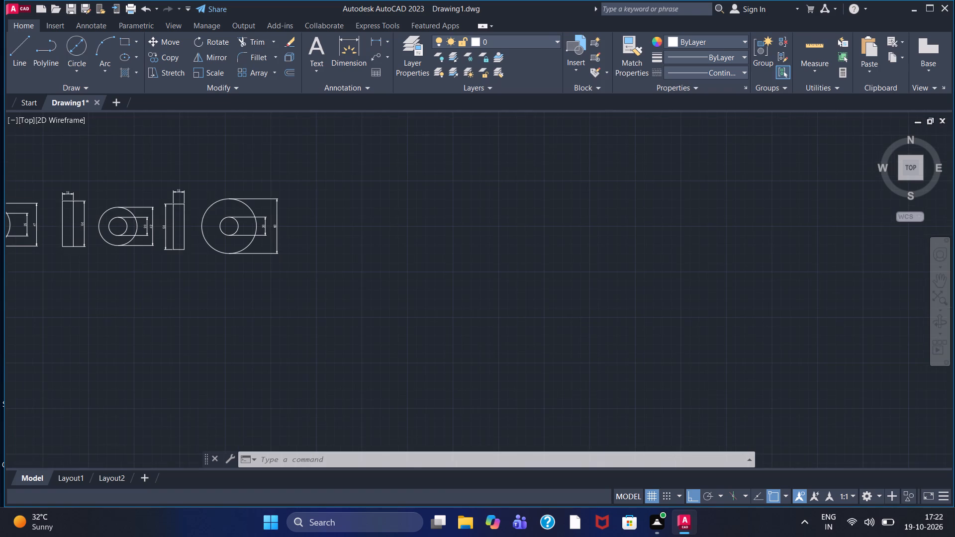
pyautogui.scroll(-1, 202, 212)
pyautogui.moveTo(202, 212); pyautogui.dragTo(188, 195, button='middle')
pyautogui.moveTo(235, 284); pyautogui.dragTo(202, 280, button='middle')
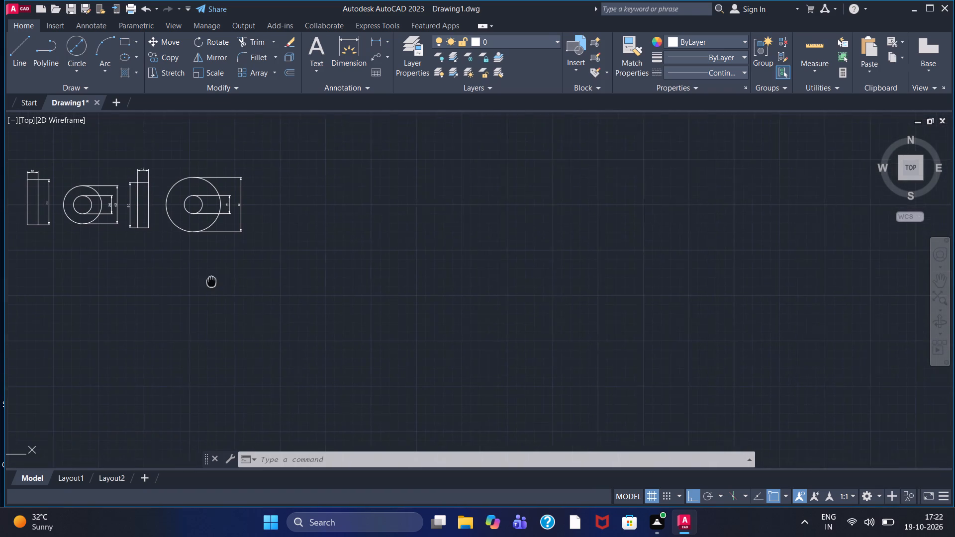
pyautogui.moveTo(202, 280); pyautogui.dragTo(194, 281, button='middle')
pyautogui.scroll(-2, 269, 204)
pyautogui.moveTo(268, 192); pyautogui.dragTo(258, 196, button='middle')
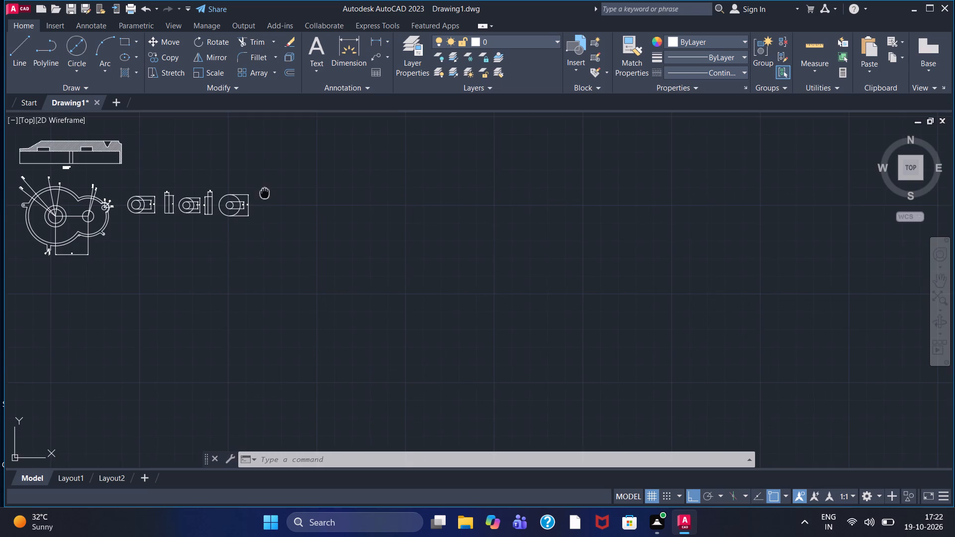
pyautogui.moveTo(258, 196); pyautogui.dragTo(231, 209, button='middle')
pyautogui.scroll(2, 229, 202)
pyautogui.scroll(-1, 229, 202)
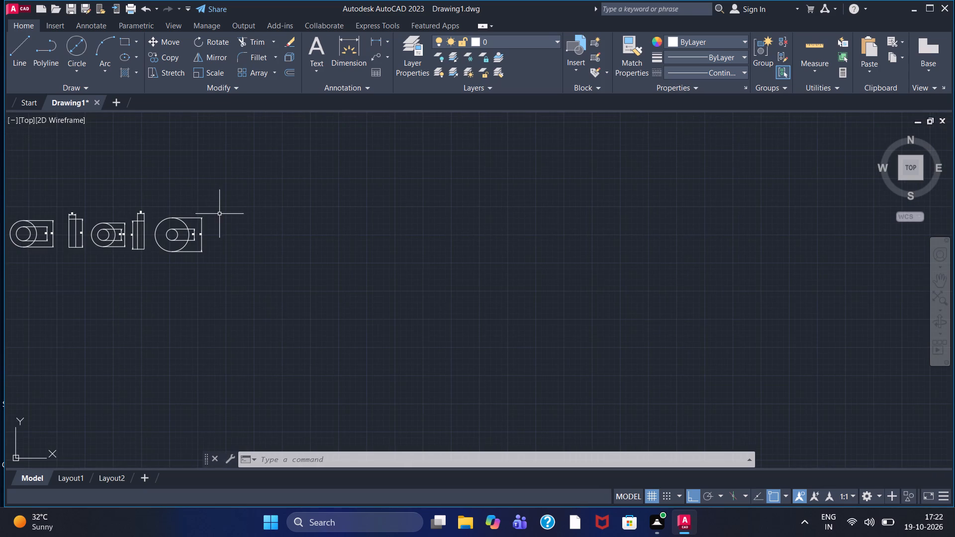
pyautogui.scroll(3, 167, 239)
pyautogui.scroll(-2, 312, 234)
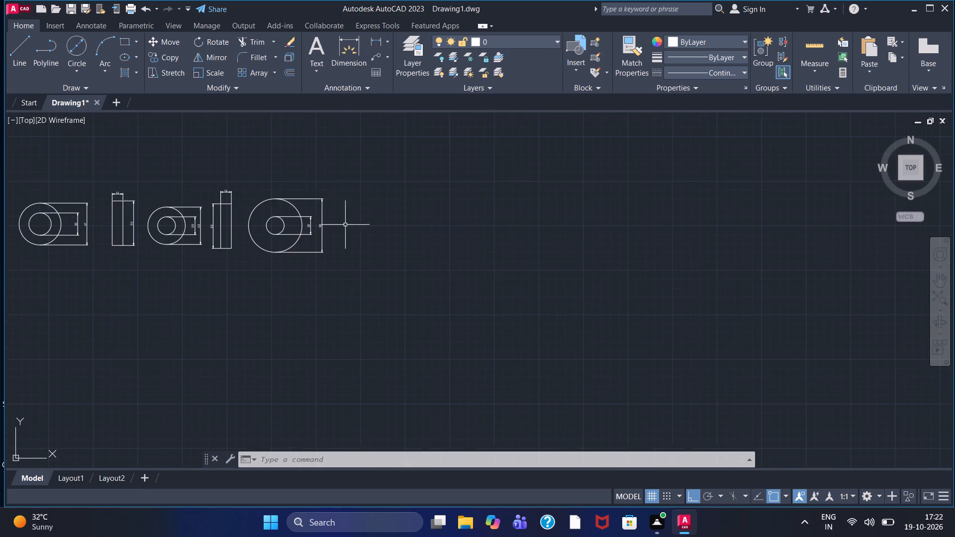
pyautogui.moveTo(345, 225); pyautogui.dragTo(231, 241, button='middle')
pyautogui.scroll(-2, 229, 236)
pyautogui.scroll(1, 229, 233)
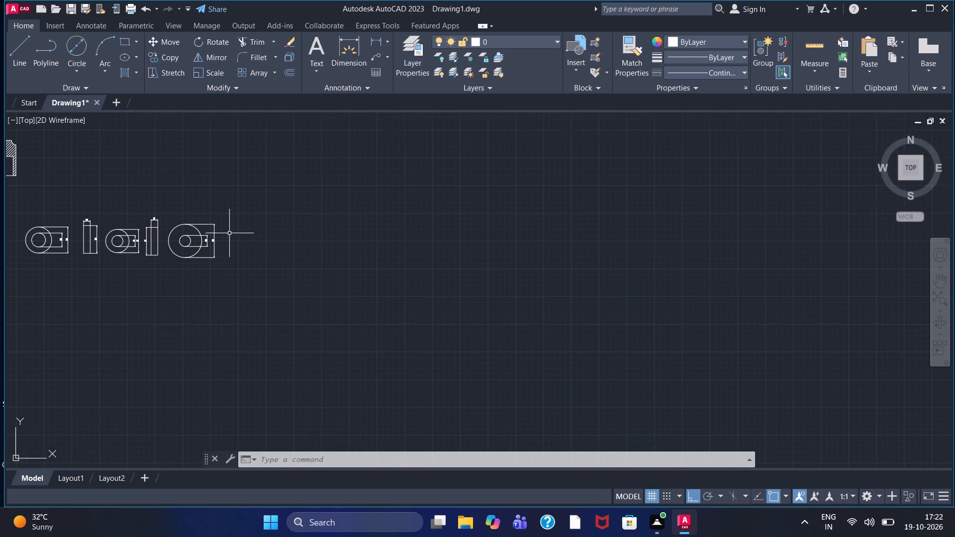
pyautogui.scroll(1, 229, 233)
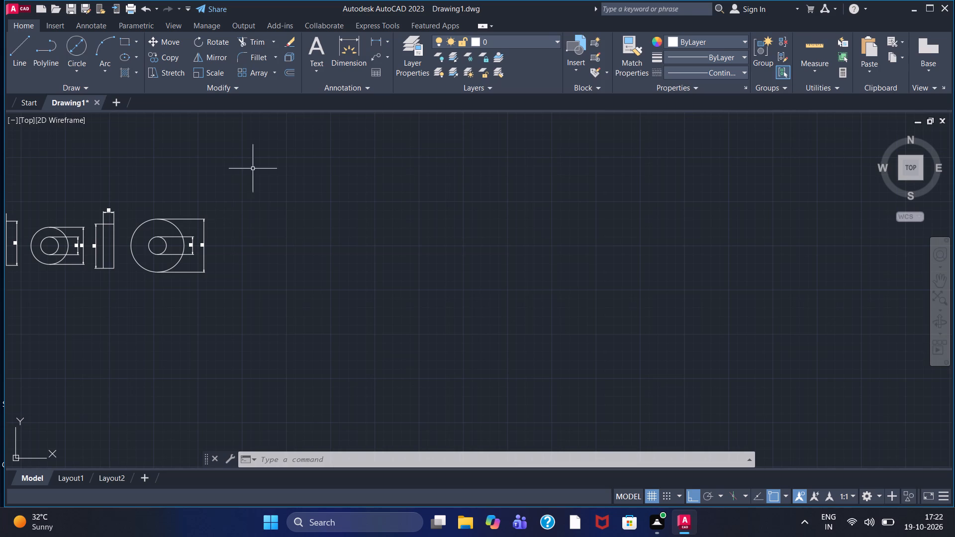
pyautogui.scroll(-2, 253, 161)
pyautogui.moveTo(254, 160); pyautogui.dragTo(208, 225, button='middle')
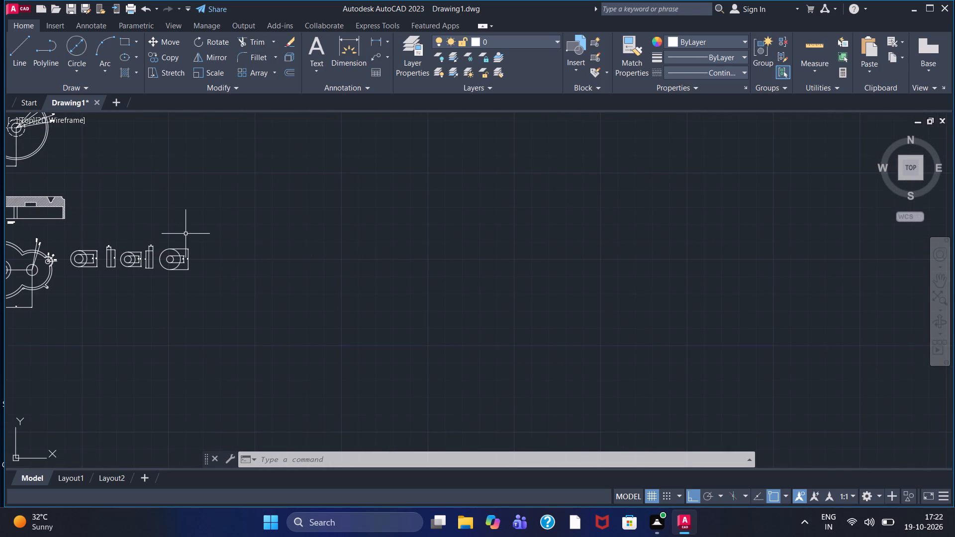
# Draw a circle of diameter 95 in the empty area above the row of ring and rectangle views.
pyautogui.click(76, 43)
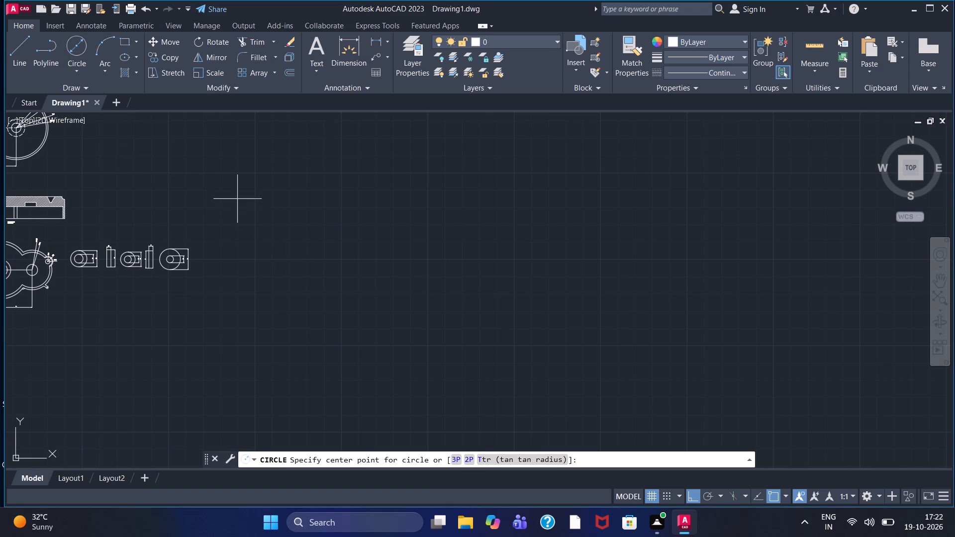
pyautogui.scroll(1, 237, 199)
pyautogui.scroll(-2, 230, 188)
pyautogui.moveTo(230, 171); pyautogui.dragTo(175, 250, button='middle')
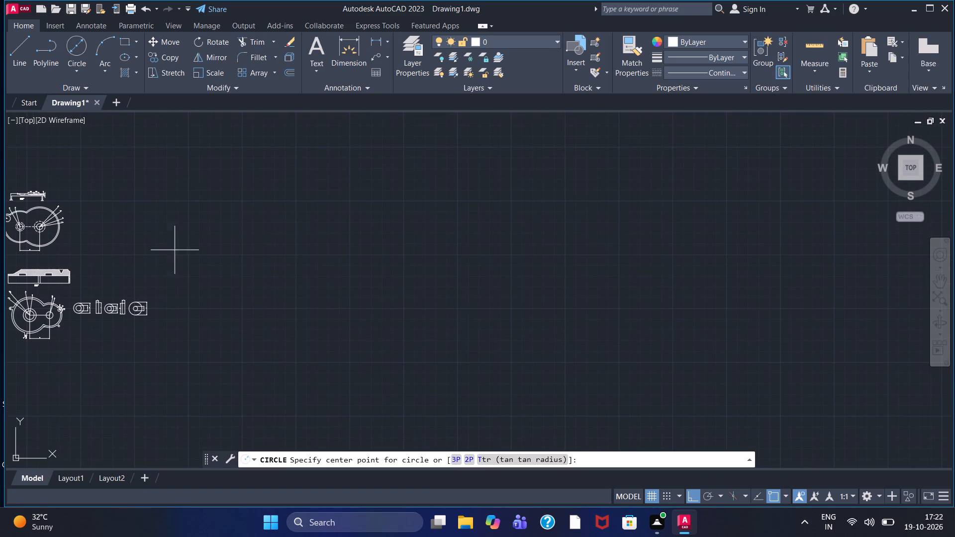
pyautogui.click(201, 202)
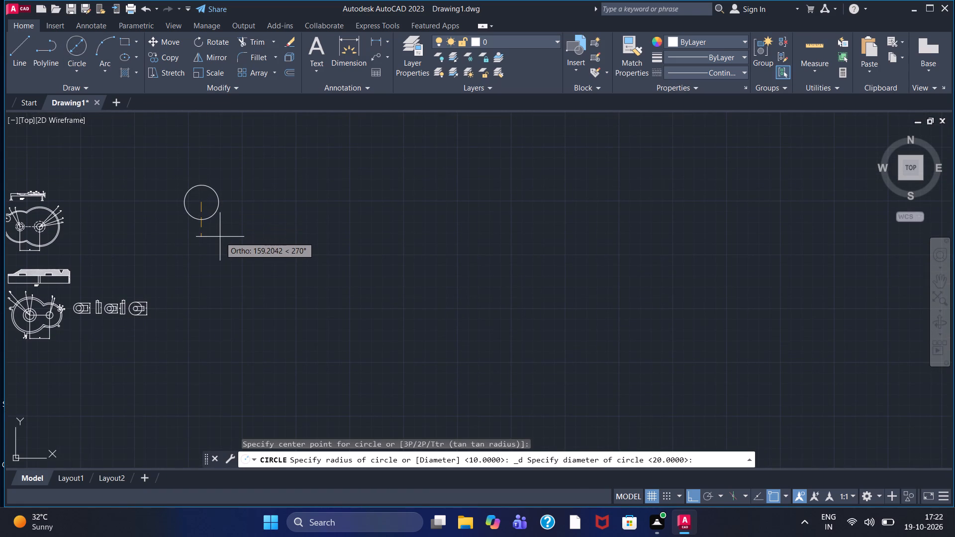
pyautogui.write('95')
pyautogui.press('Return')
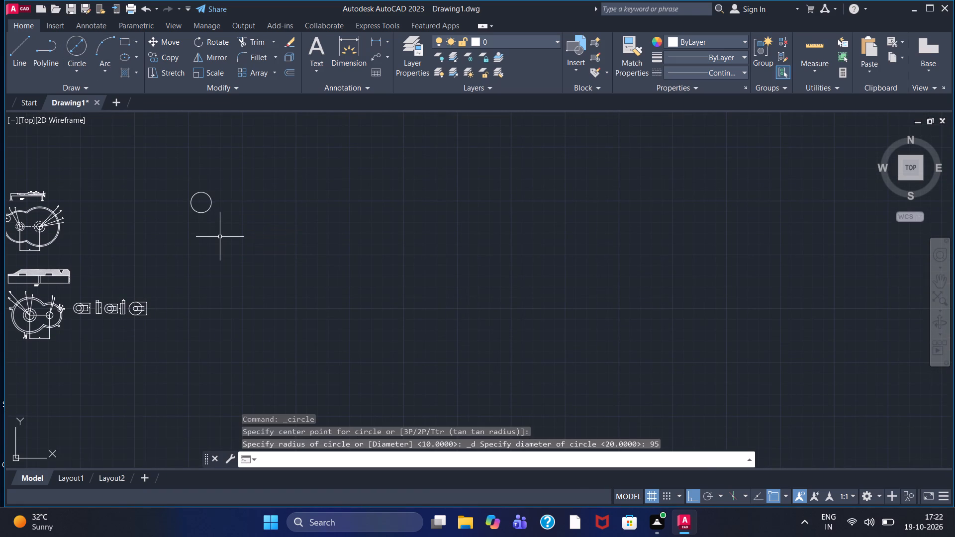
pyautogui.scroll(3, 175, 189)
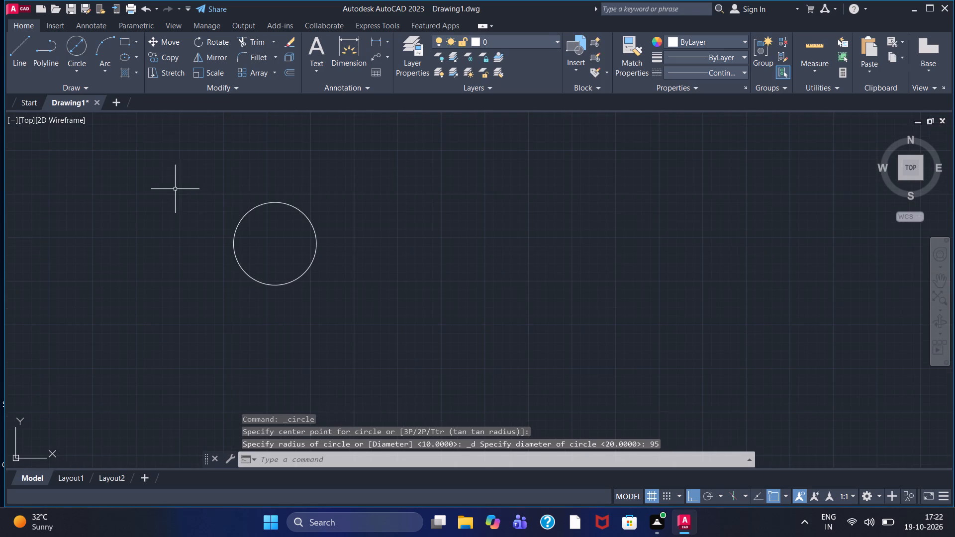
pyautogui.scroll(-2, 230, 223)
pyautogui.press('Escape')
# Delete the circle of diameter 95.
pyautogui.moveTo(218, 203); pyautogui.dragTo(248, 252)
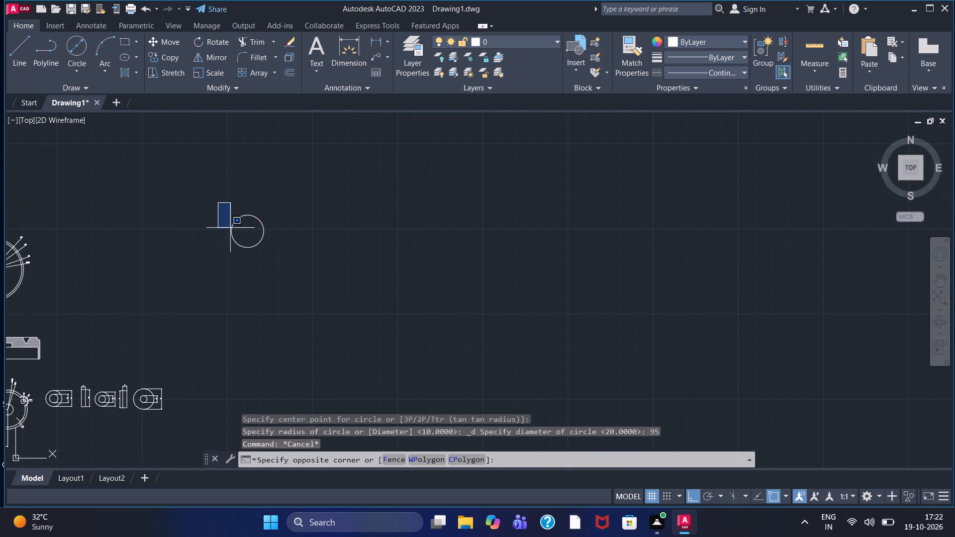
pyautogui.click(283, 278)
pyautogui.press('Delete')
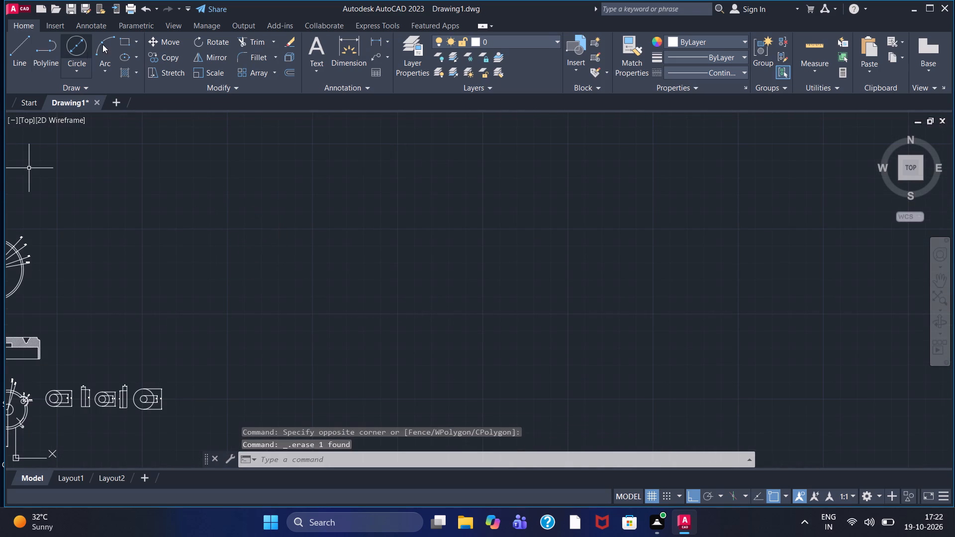
# Draw a centre-radius circle of radius 95 in the empty area beside the upper two-lobed outline.
pyautogui.click(79, 52)
pyautogui.click(82, 63)
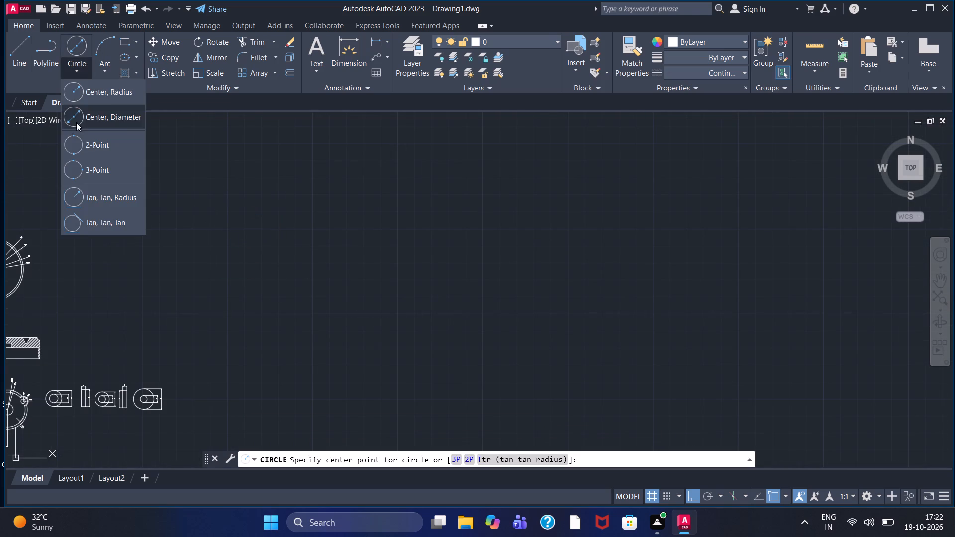
pyautogui.click(114, 94)
pyautogui.click(167, 268)
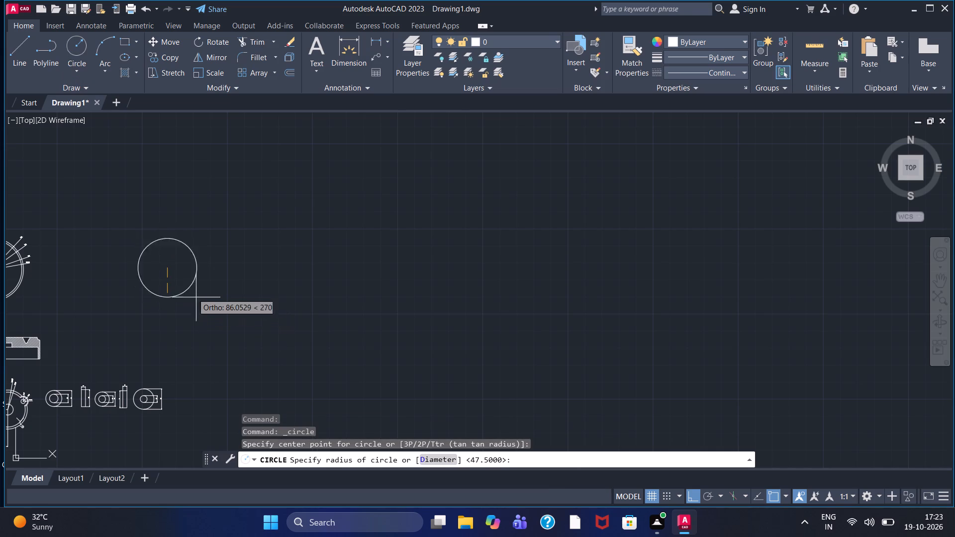
pyautogui.scroll(2, 190, 289)
pyautogui.press('Escape')
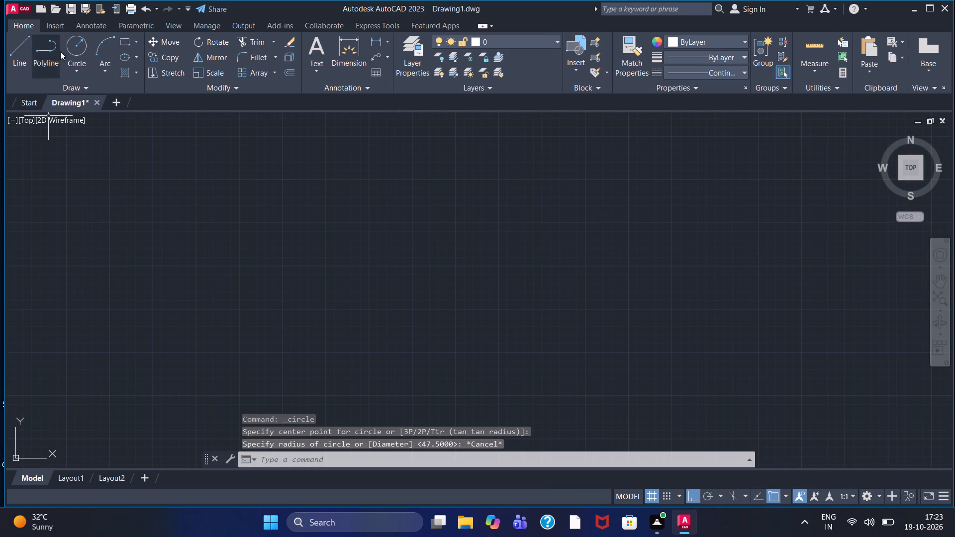
pyautogui.click(77, 48)
pyautogui.moveTo(79, 265); pyautogui.dragTo(320, 224, button='middle')
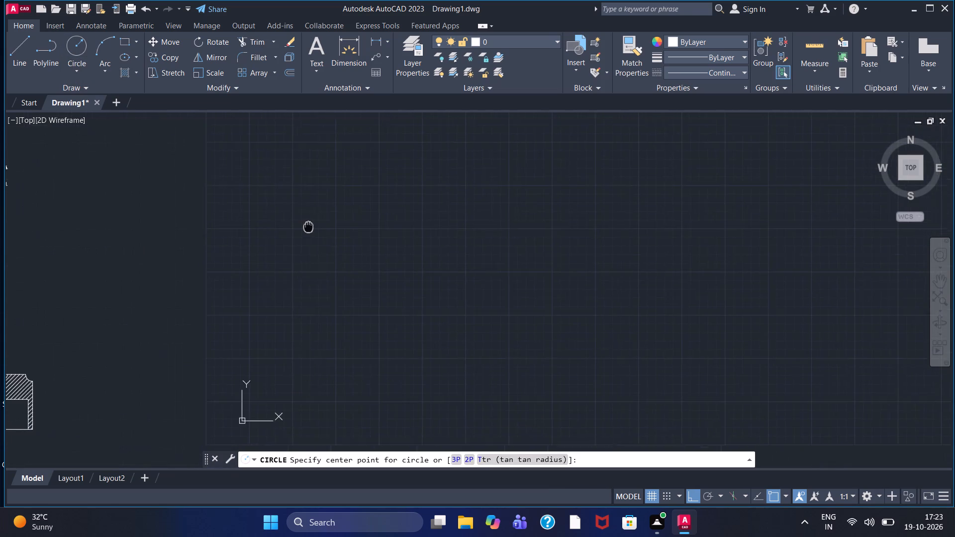
pyautogui.moveTo(320, 224); pyautogui.dragTo(389, 199, button='middle')
pyautogui.click(275, 222)
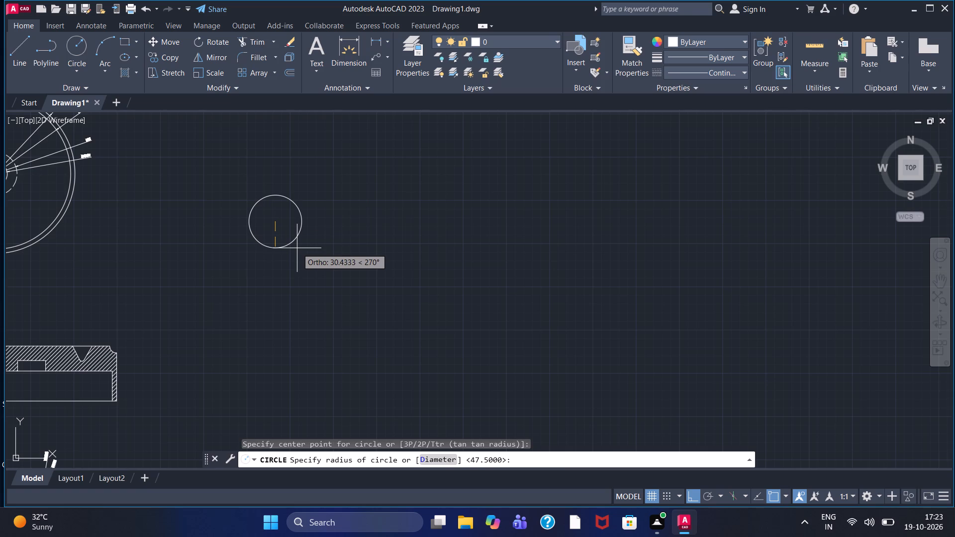
pyautogui.write('95')
pyautogui.press('Return')
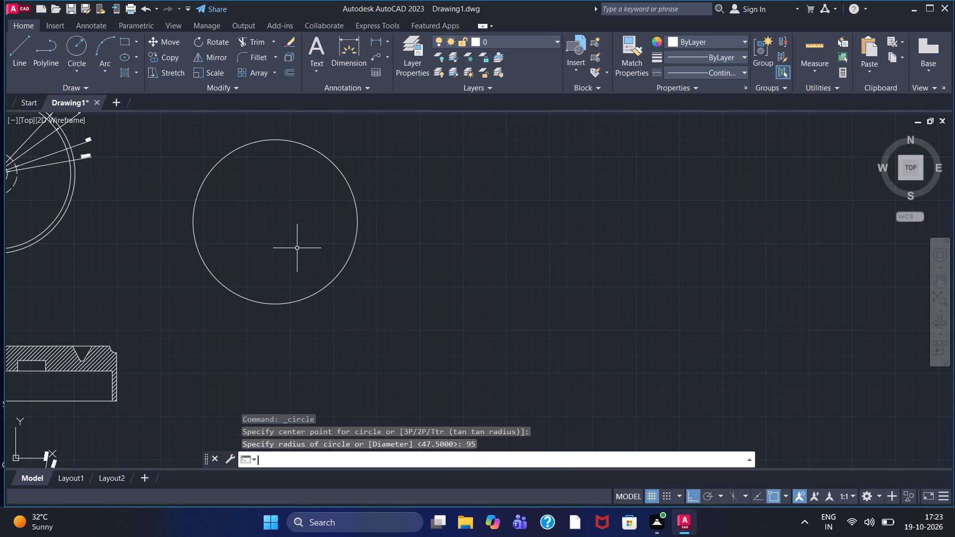
pyautogui.press('Escape')
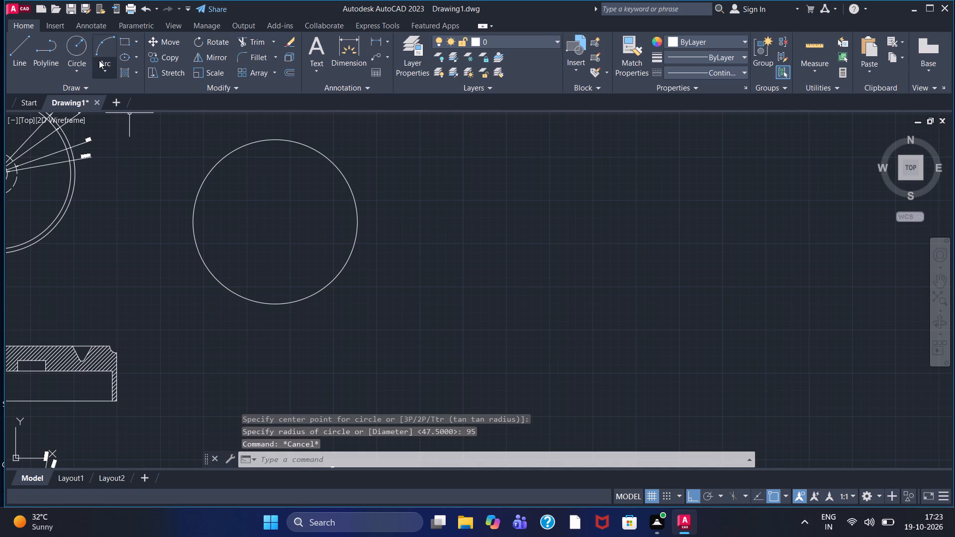
# Draw a circle of radius 105 concentric with the radius 95 circle.
pyautogui.click(83, 51)
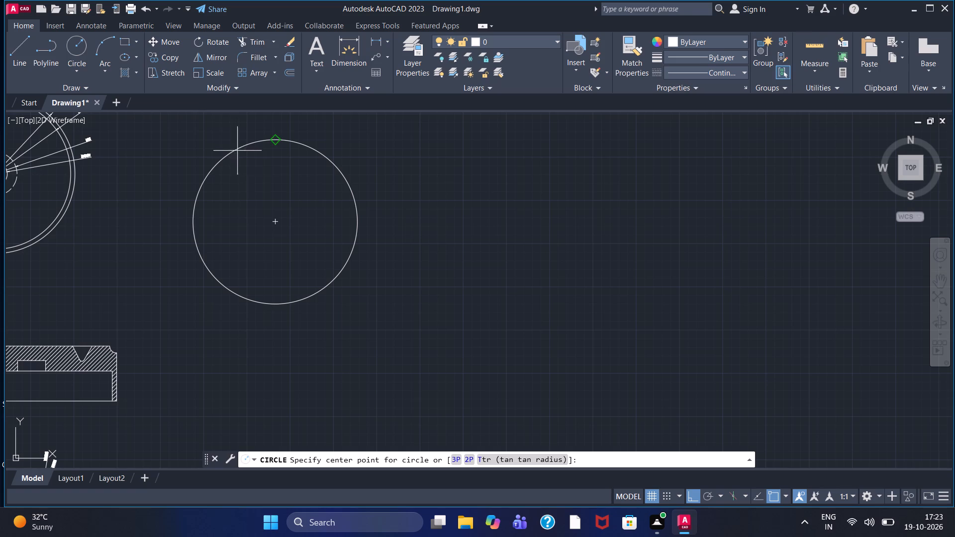
pyautogui.click(277, 221)
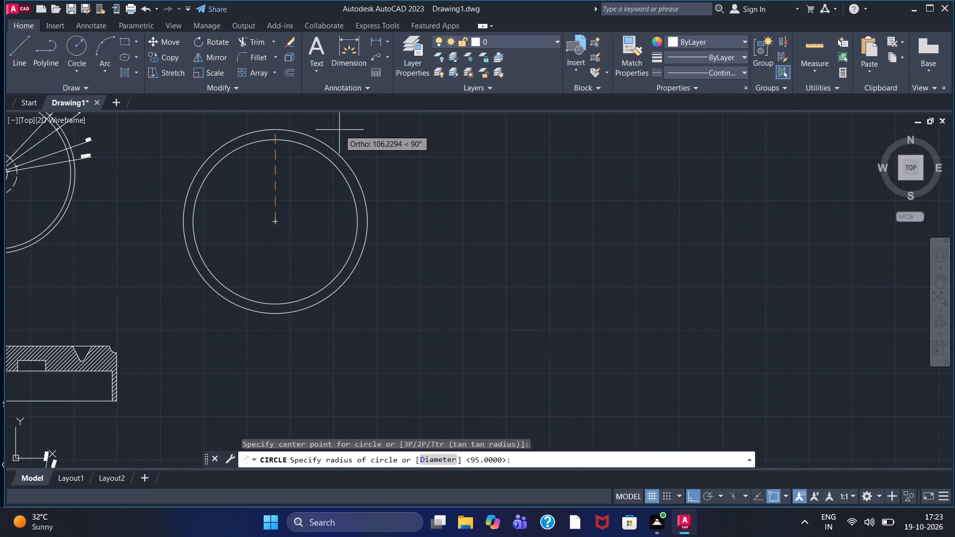
pyautogui.write('105')
pyautogui.press('Return')
pyautogui.press('Escape')
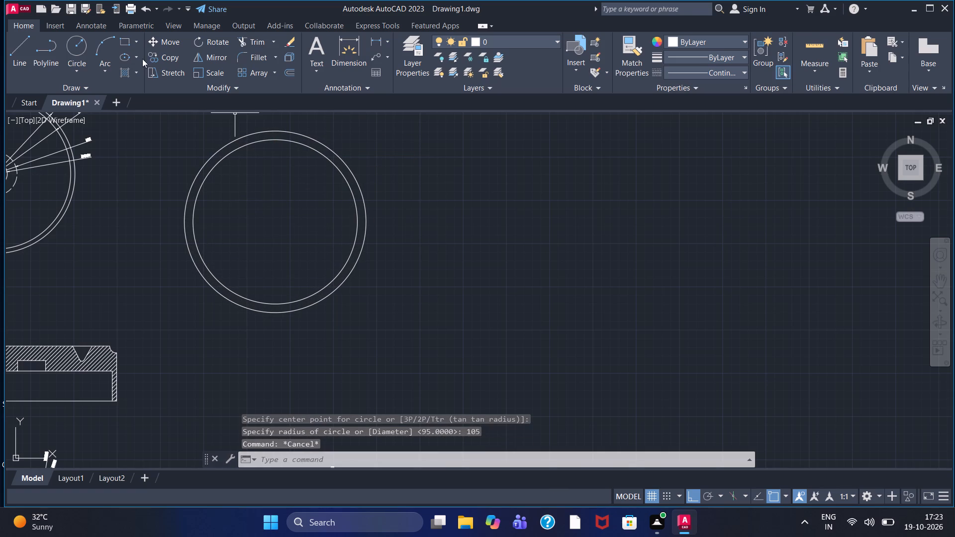
# Draw a vertical line from the centre of the two concentric circles up to the top of the outer circle.
pyautogui.click(22, 53)
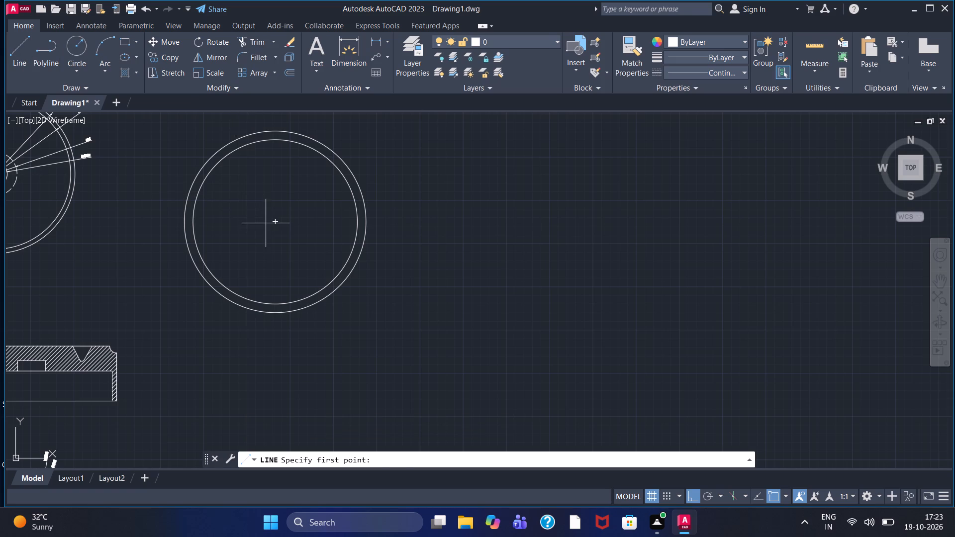
pyautogui.click(273, 223)
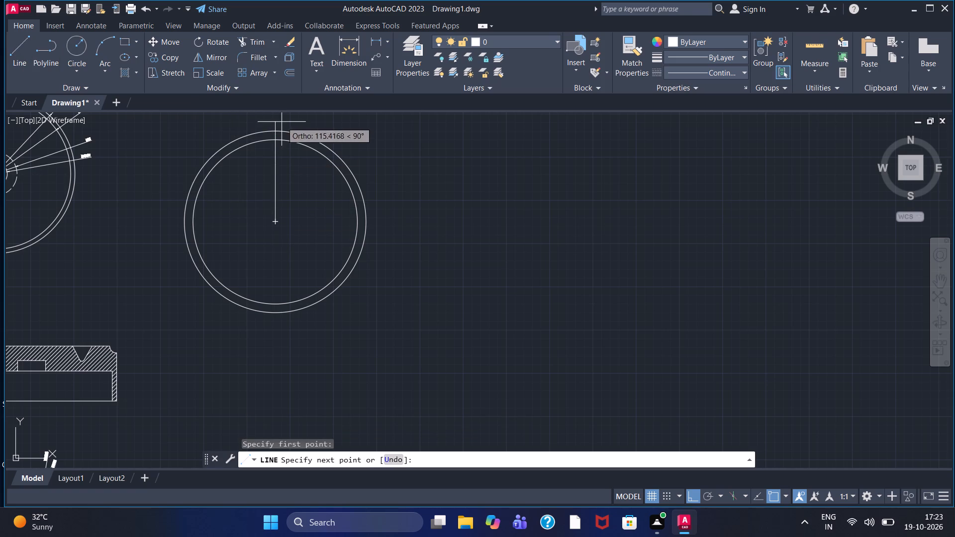
pyautogui.click(279, 128)
pyautogui.press('Escape')
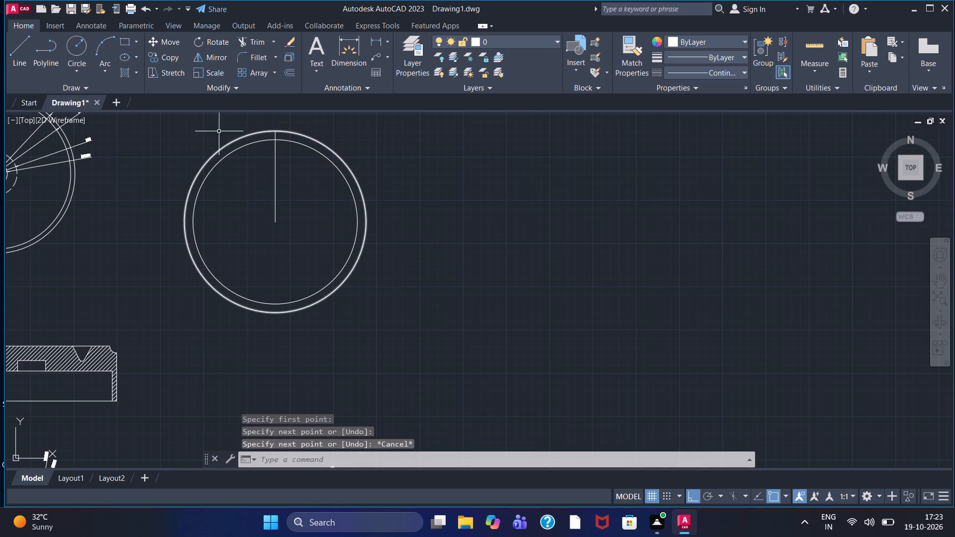
# With ortho off, draw a 5-unit base line along the inner circle from the vertical line, then a flank up to the outer circle's top.
pyautogui.click(21, 48)
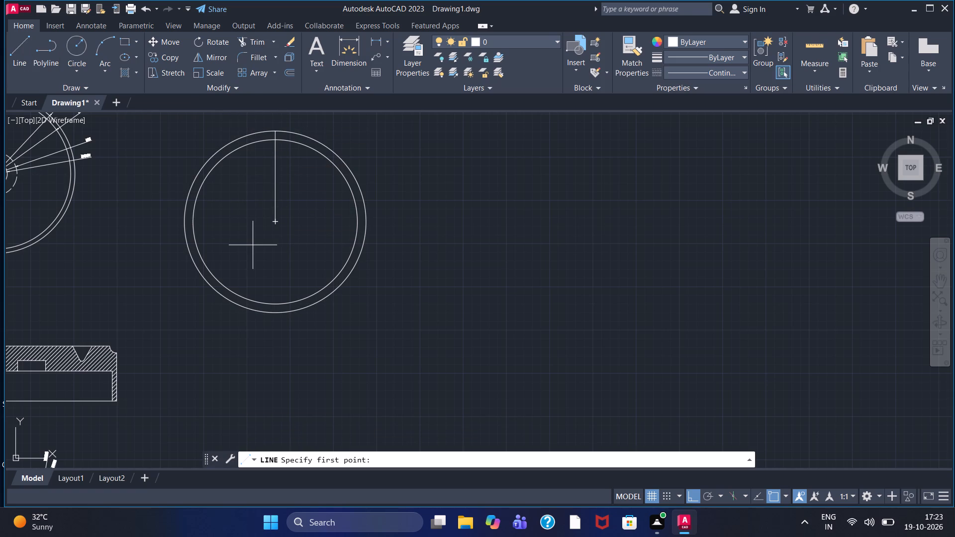
pyautogui.press('F8')
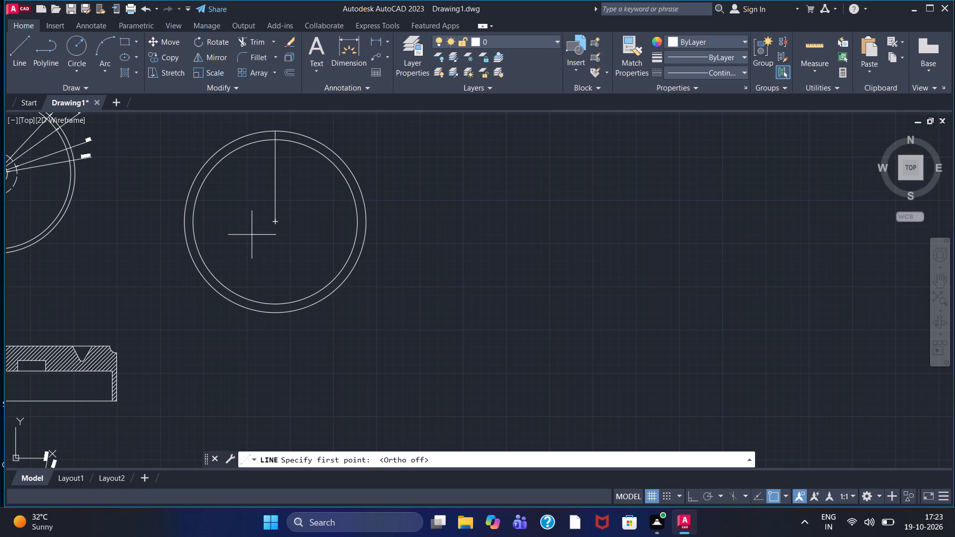
pyautogui.moveTo(251, 201); pyautogui.dragTo(250, 305, button='middle')
pyautogui.scroll(1, 264, 249)
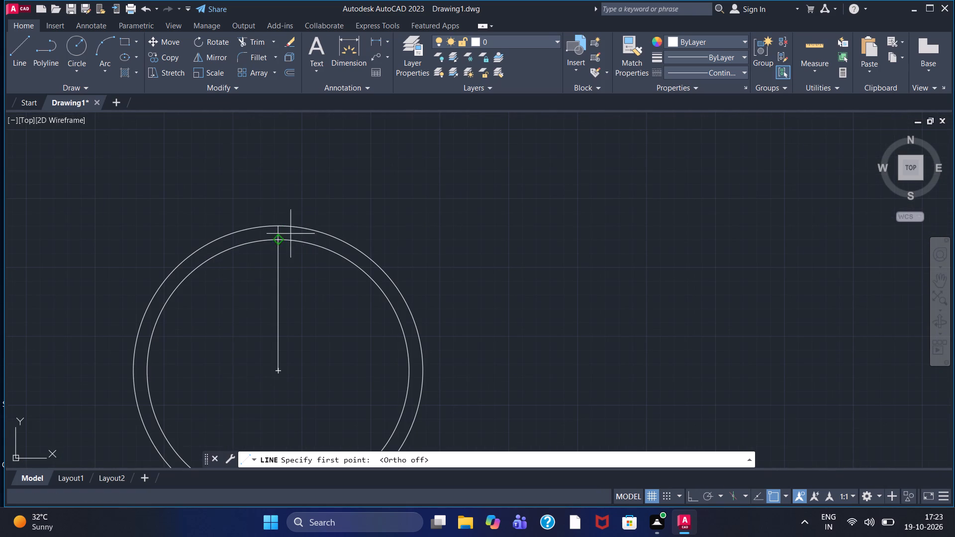
pyautogui.click(279, 243)
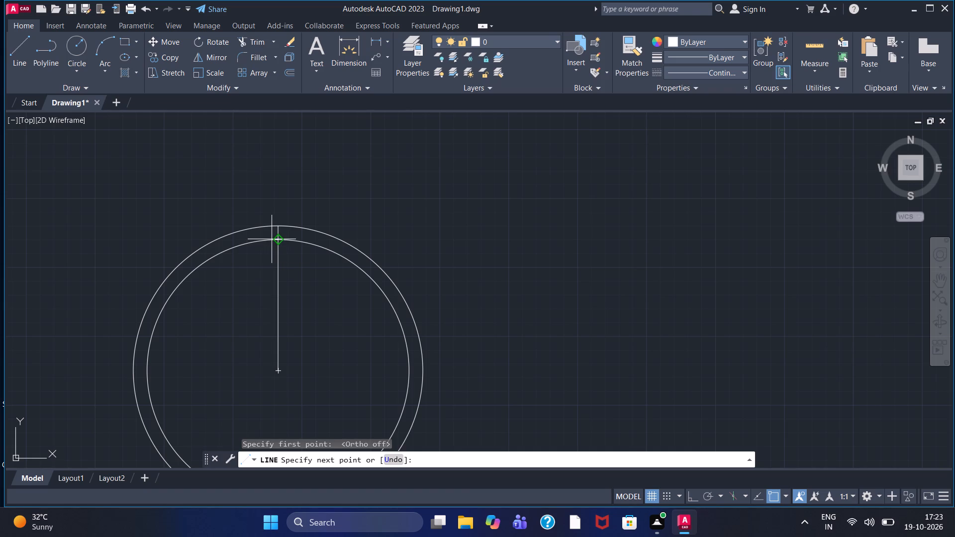
pyautogui.click(272, 239)
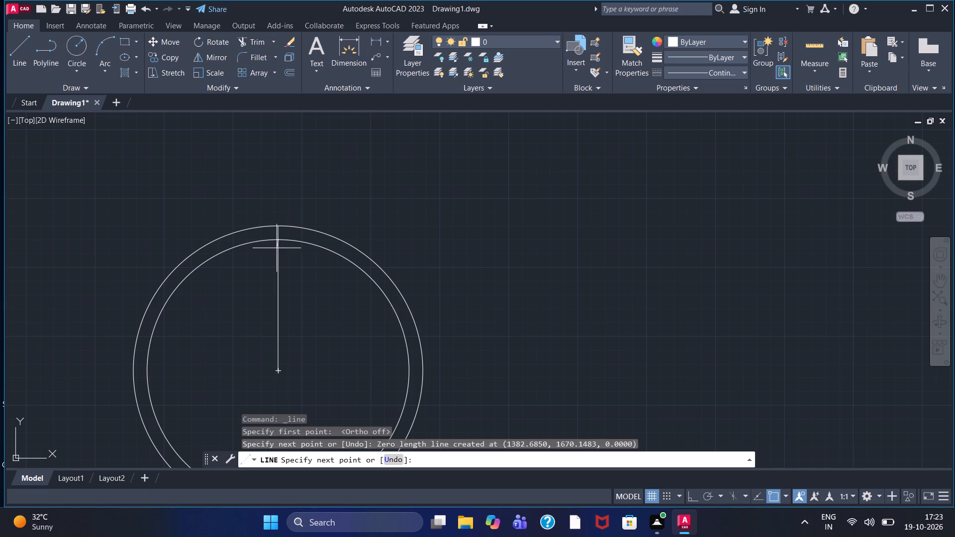
pyautogui.scroll(4, 270, 240)
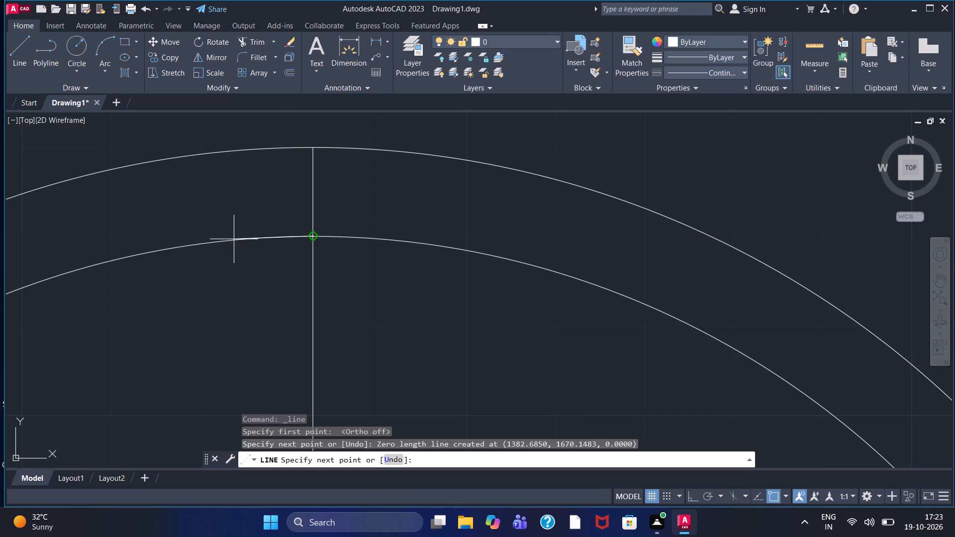
pyautogui.press('5')
pyautogui.press('Return')
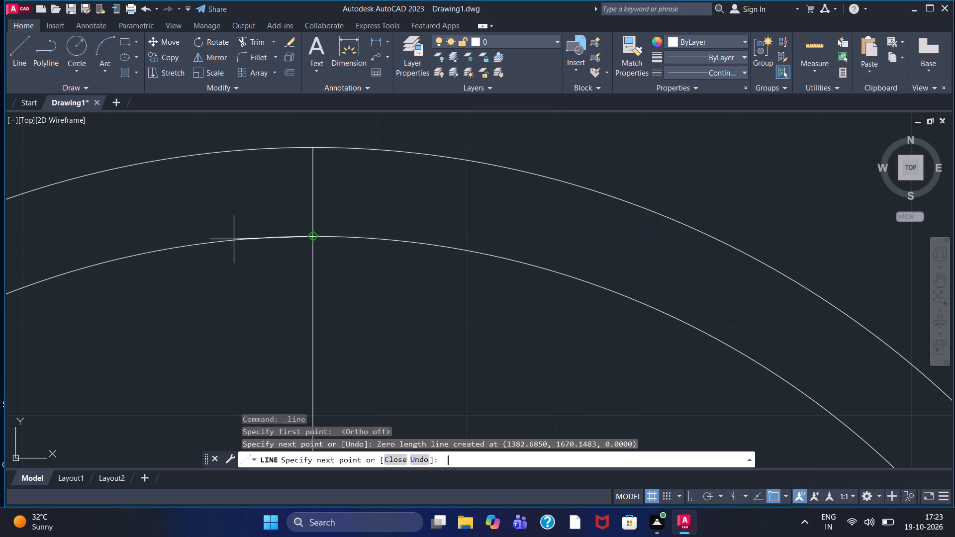
pyautogui.click(312, 148)
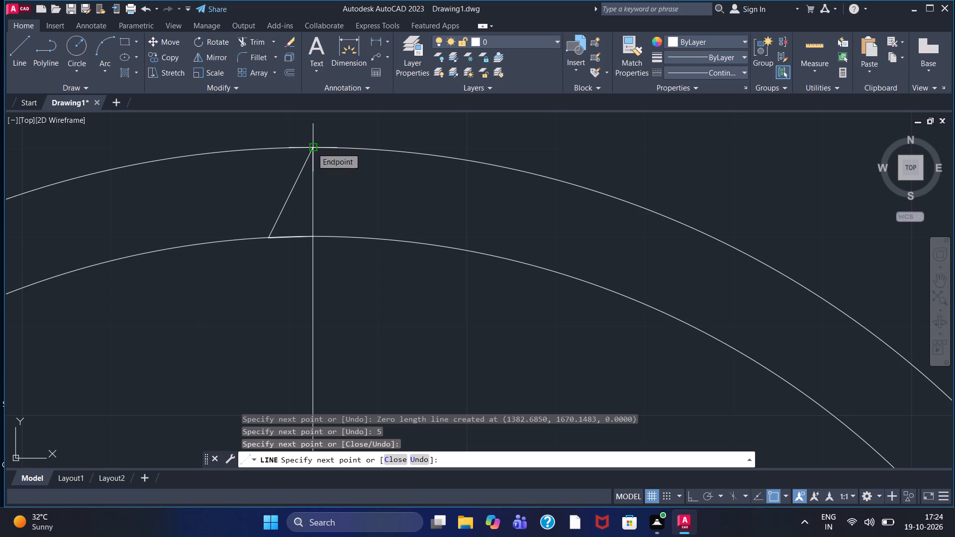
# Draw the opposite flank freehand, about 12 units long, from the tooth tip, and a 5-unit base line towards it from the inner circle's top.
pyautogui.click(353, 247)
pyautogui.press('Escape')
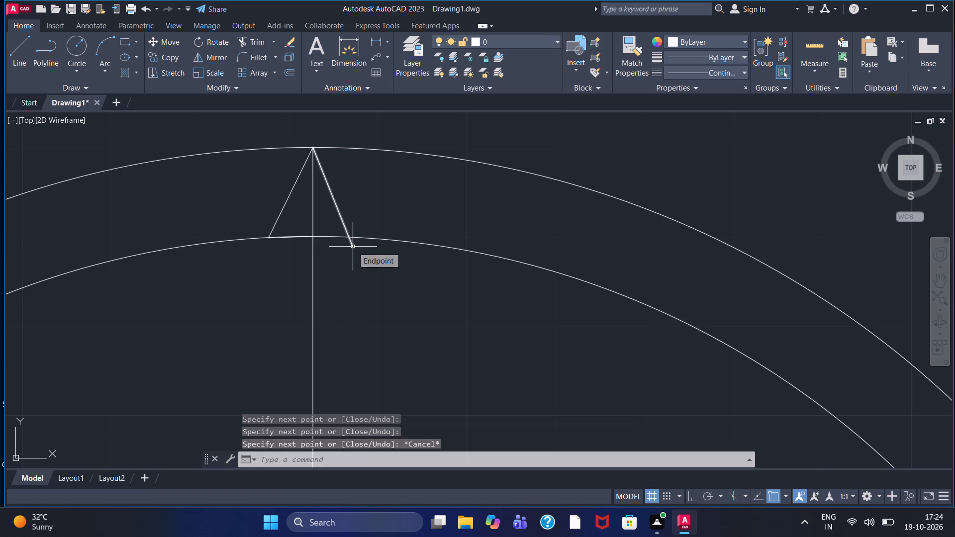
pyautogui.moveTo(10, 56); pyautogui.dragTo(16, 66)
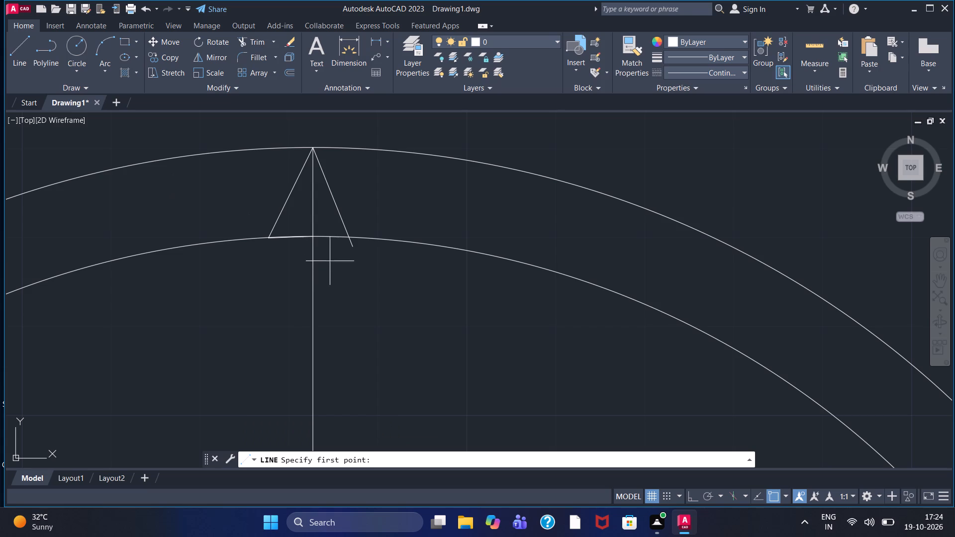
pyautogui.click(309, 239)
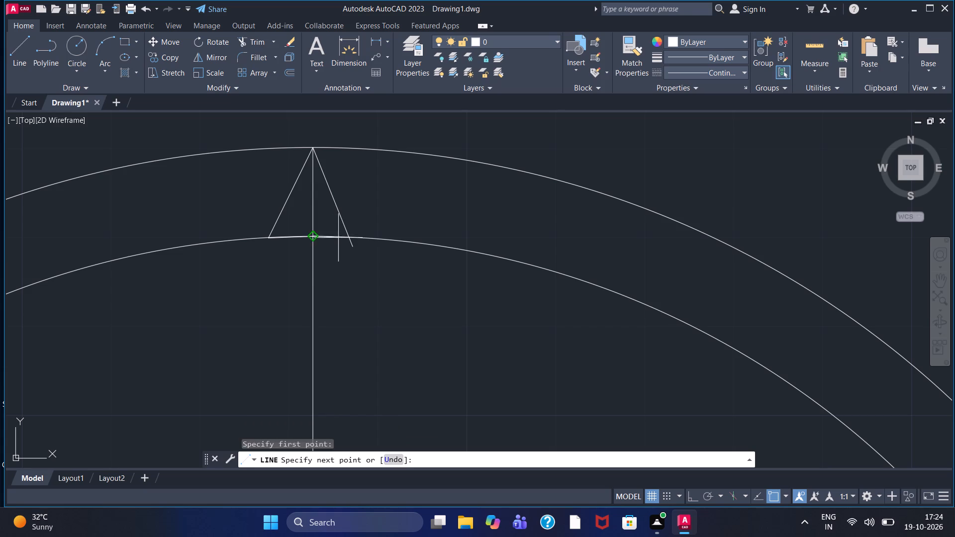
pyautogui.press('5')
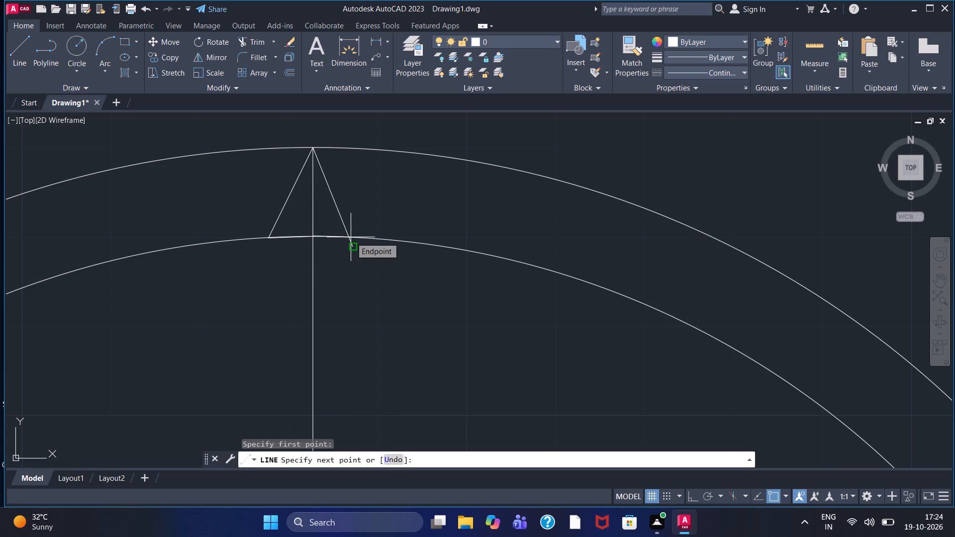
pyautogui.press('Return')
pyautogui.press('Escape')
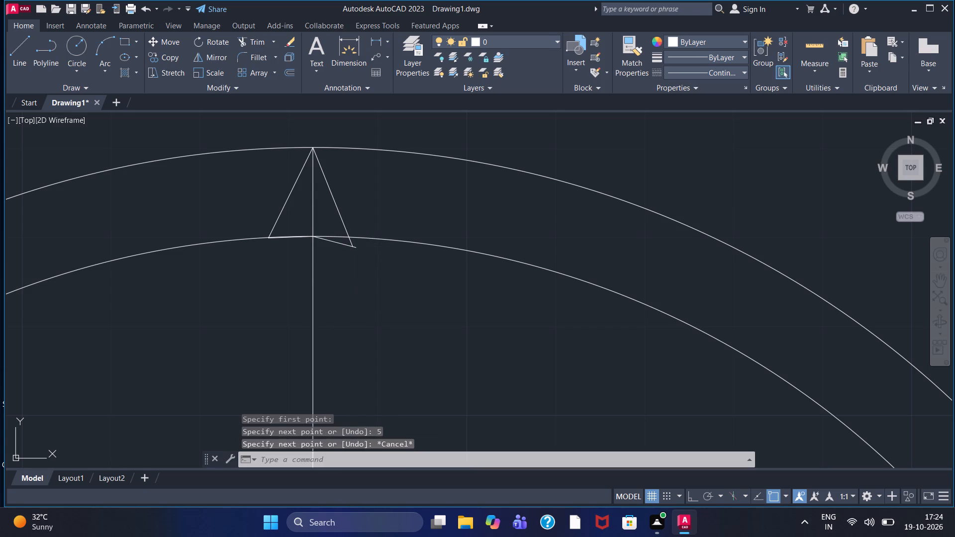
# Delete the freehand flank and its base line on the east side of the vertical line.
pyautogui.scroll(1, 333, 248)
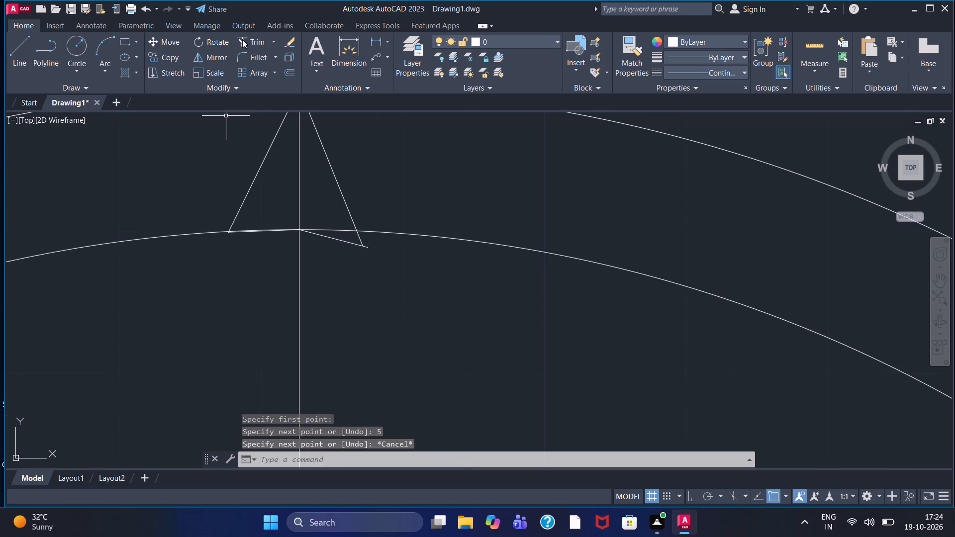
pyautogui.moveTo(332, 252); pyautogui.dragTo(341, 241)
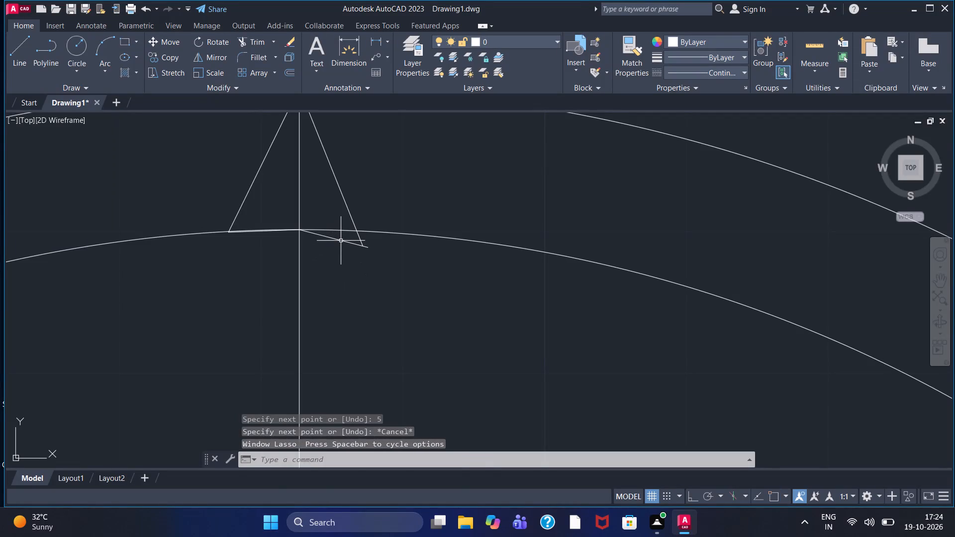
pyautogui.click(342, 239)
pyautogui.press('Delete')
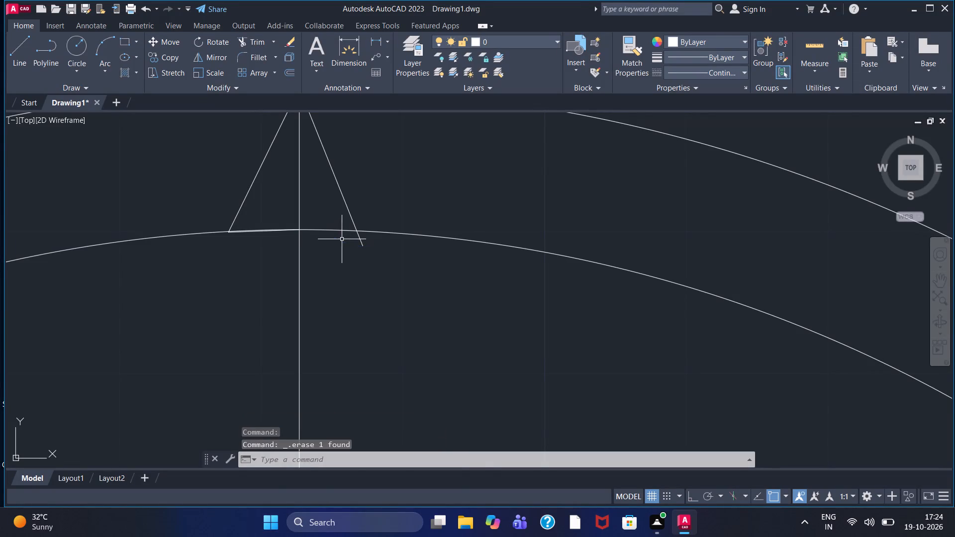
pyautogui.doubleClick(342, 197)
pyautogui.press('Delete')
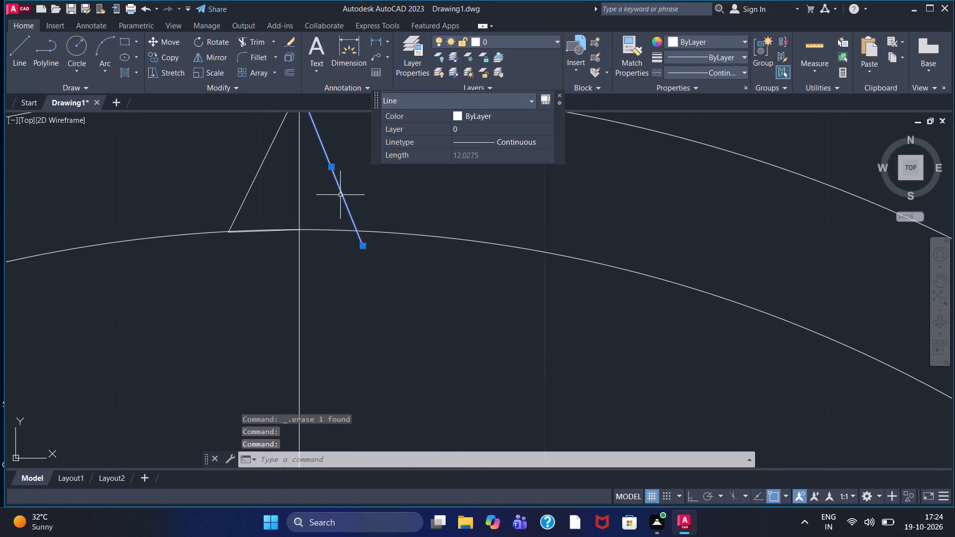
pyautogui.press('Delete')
# Mirror the remaining tooth flank and base line about the vertical line, keeping the source objects.
pyautogui.scroll(-1, 372, 299)
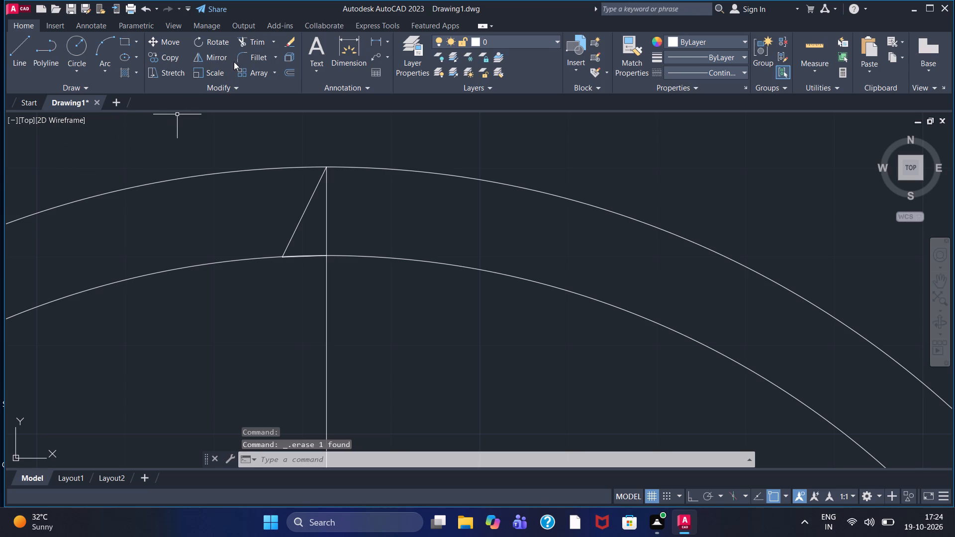
pyautogui.click(212, 60)
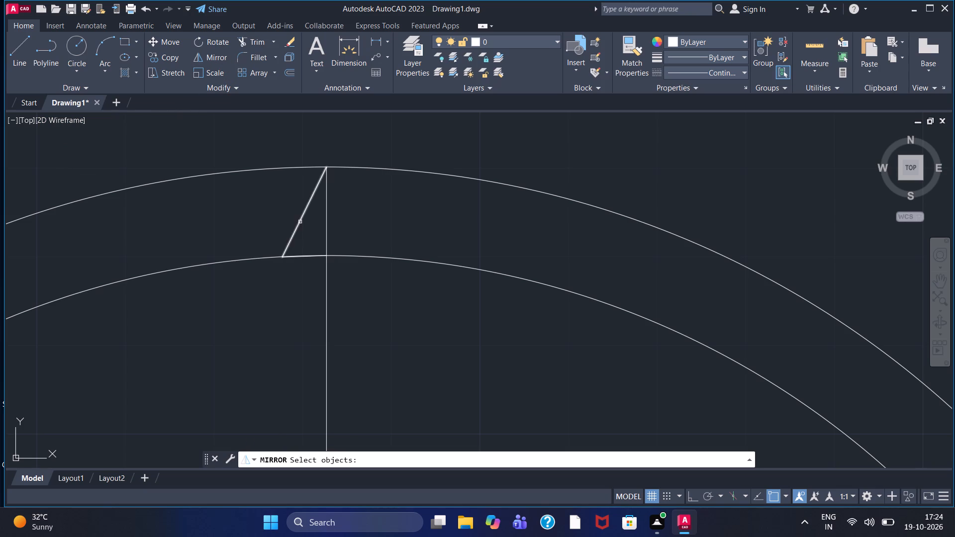
pyautogui.click(300, 222)
pyautogui.click(300, 257)
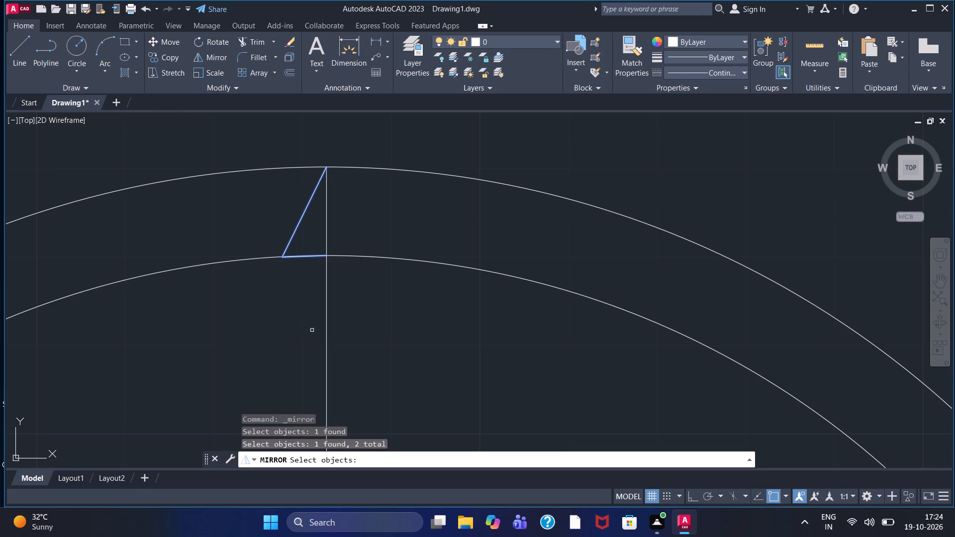
pyautogui.press('Return')
pyautogui.click(326, 258)
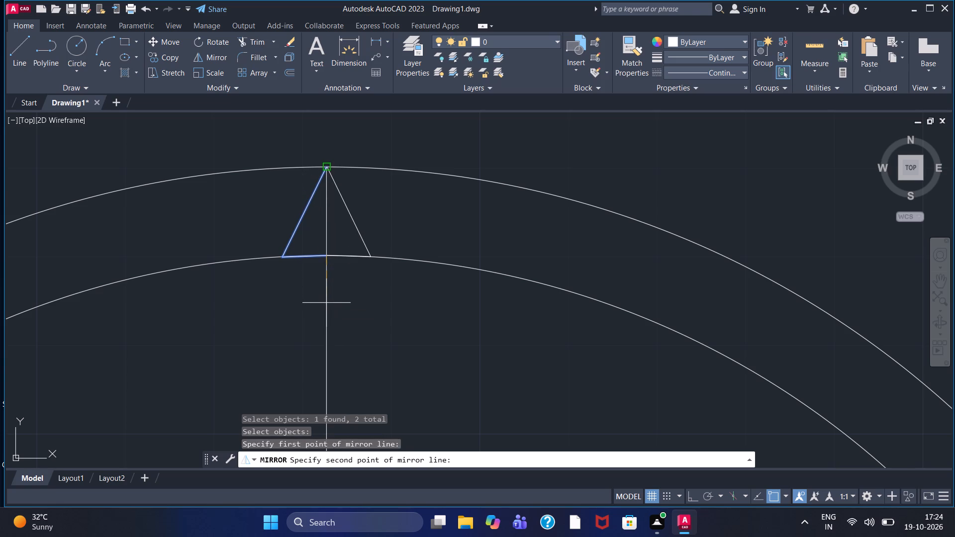
pyautogui.doubleClick(326, 303)
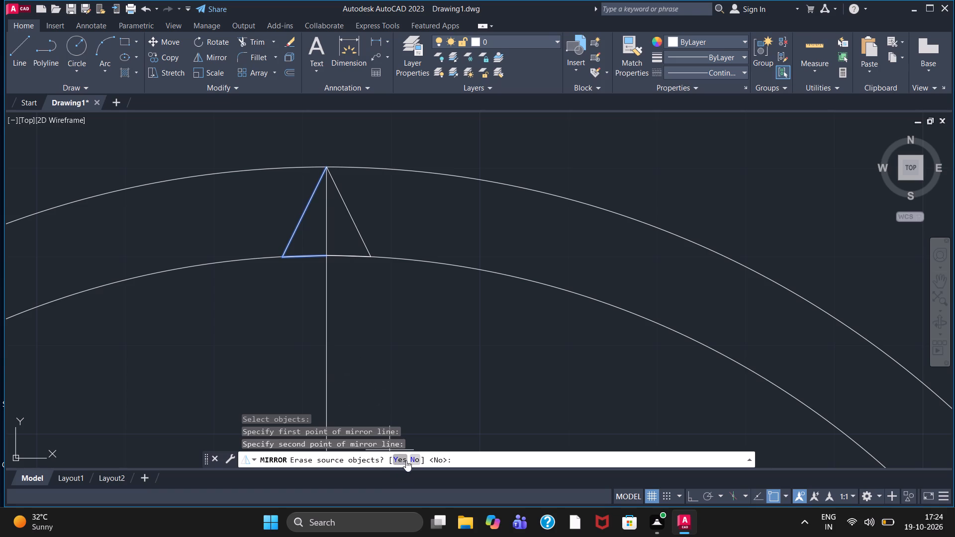
pyautogui.click(415, 457)
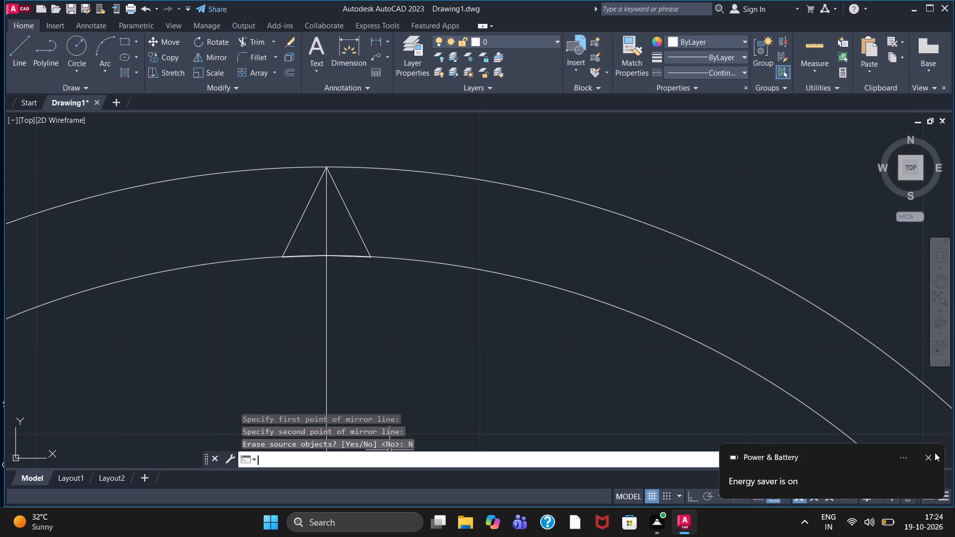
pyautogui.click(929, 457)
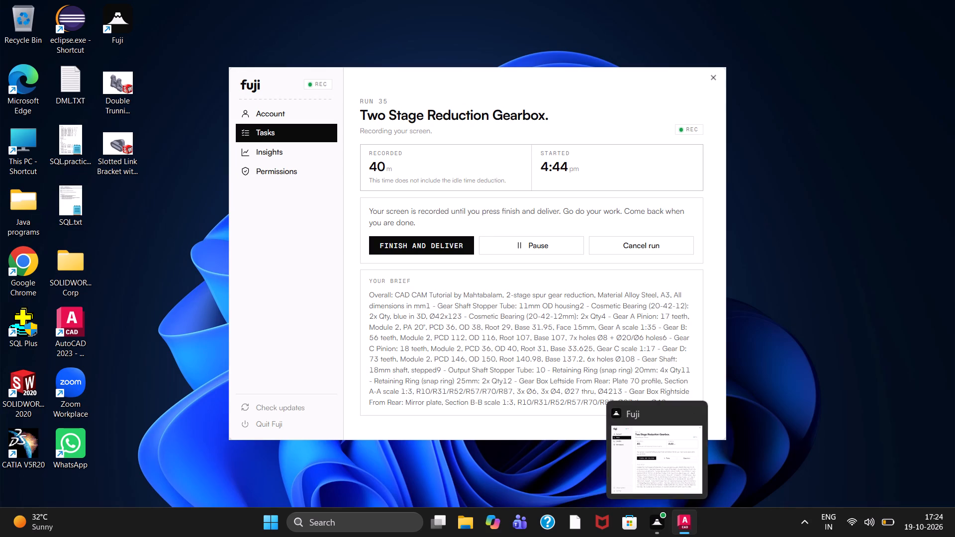
# Create a polar array of the tooth's two flanks and two base lines about the centre of the concentric circles.
pyautogui.scroll(-1, 438, 341)
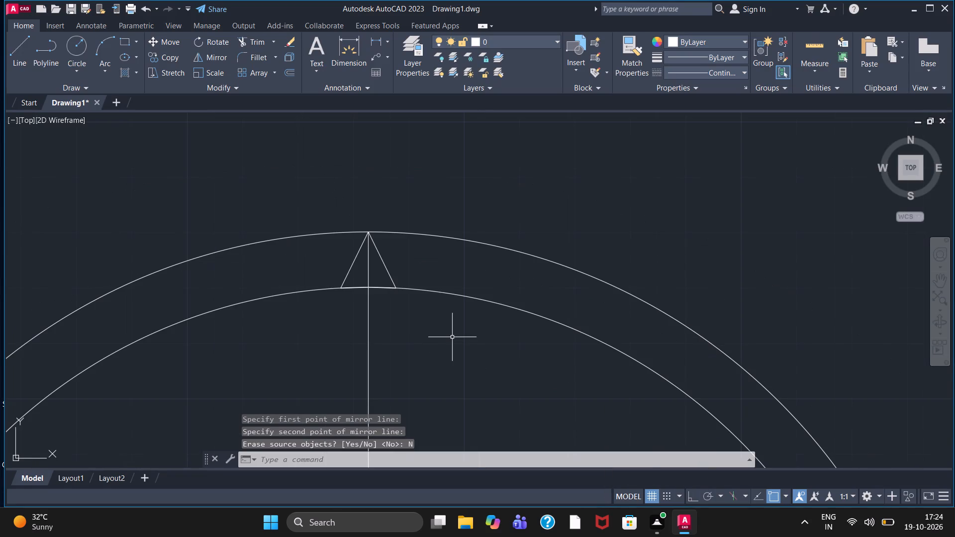
pyautogui.click(273, 71)
pyautogui.click(283, 145)
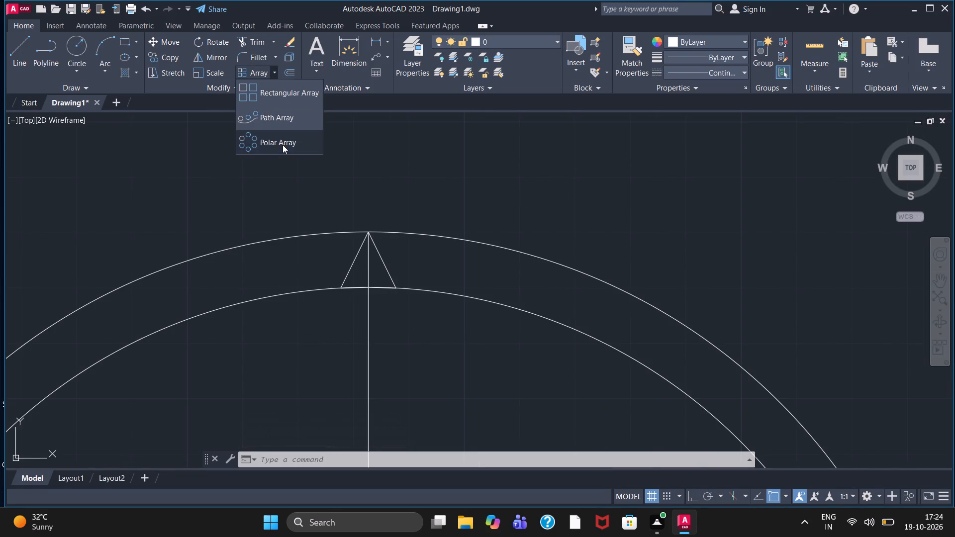
pyautogui.scroll(-1, 297, 201)
pyautogui.moveTo(319, 227); pyautogui.dragTo(313, 157, button='middle')
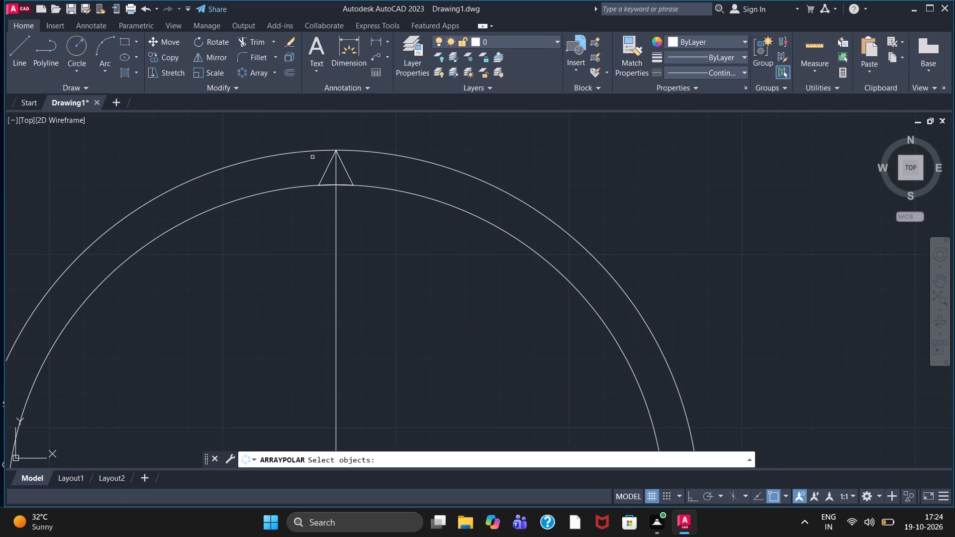
pyautogui.click(328, 170)
pyautogui.click(328, 185)
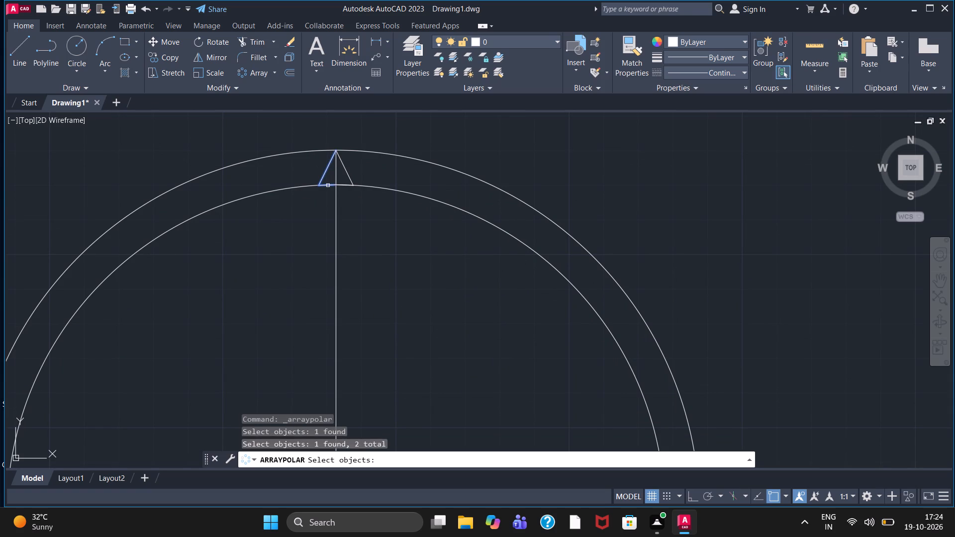
pyautogui.click(342, 185)
pyautogui.click(349, 173)
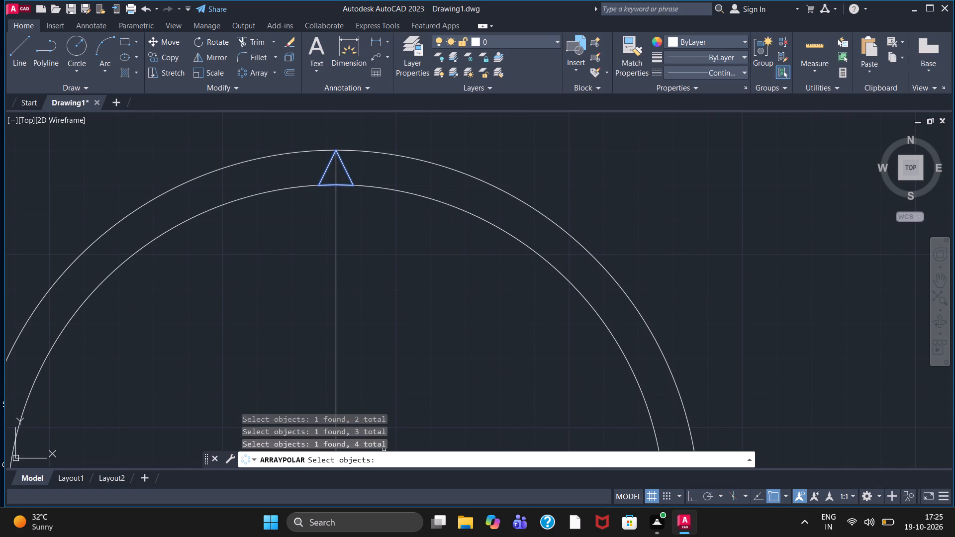
pyautogui.press('Return')
pyautogui.scroll(-2, 460, 353)
pyautogui.moveTo(456, 349); pyautogui.dragTo(455, 259, button='middle')
pyautogui.click(411, 326)
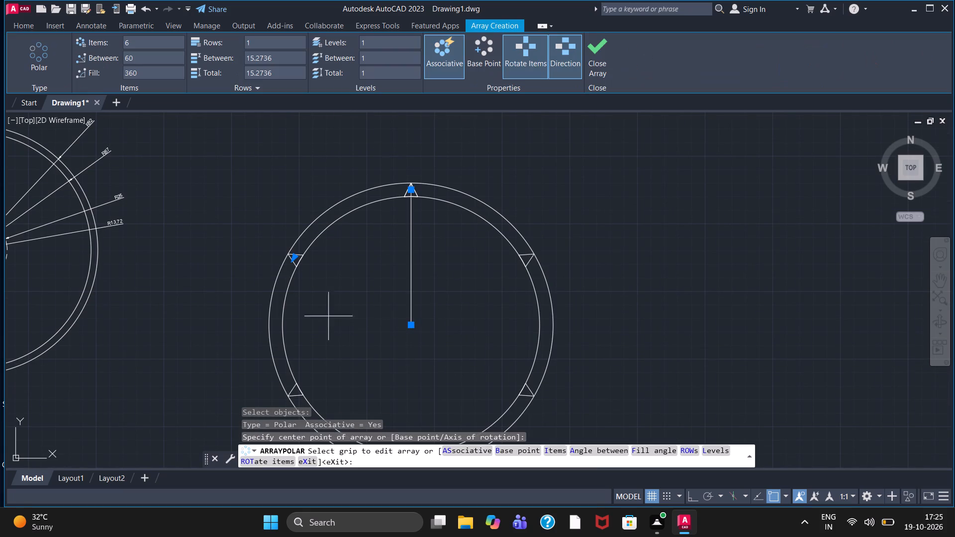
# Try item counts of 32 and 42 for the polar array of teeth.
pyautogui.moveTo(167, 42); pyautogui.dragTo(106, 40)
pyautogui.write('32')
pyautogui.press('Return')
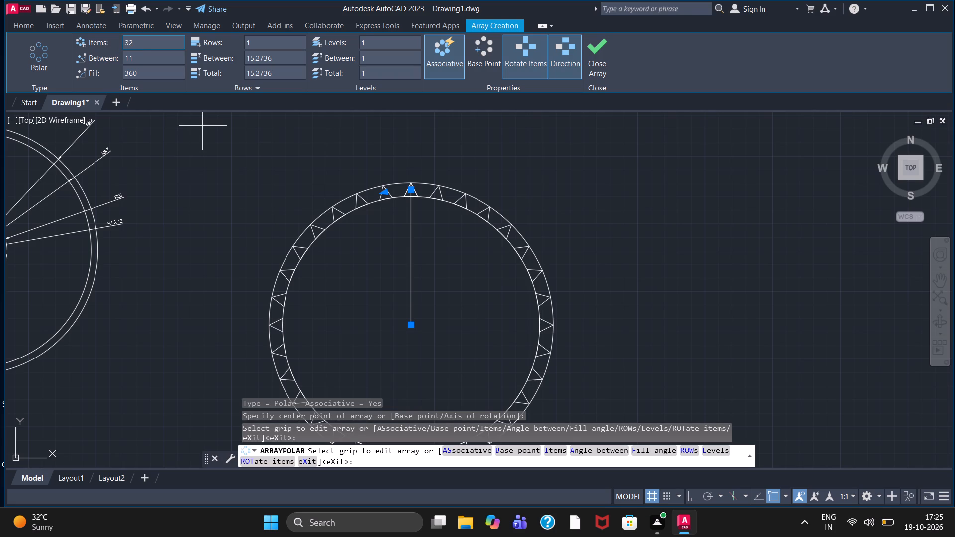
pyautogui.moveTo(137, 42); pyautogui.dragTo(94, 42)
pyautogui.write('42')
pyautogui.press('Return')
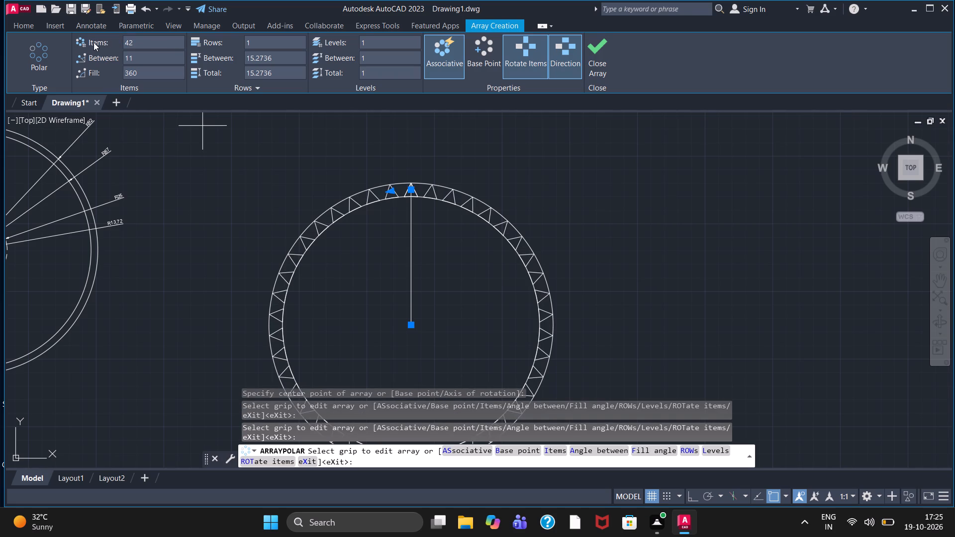
# Set the polar array's item count to 50.
pyautogui.moveTo(136, 42); pyautogui.dragTo(121, 45)
pyautogui.write('50')
pyautogui.press('Return')
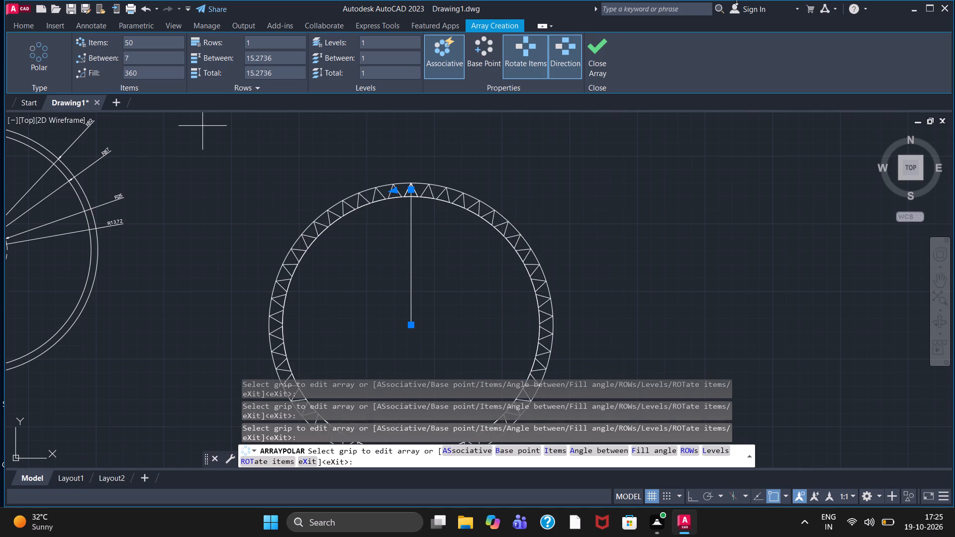
# Finish the 50-item polar array and erase the outer circle that passes through the tooth tips.
pyautogui.click(602, 49)
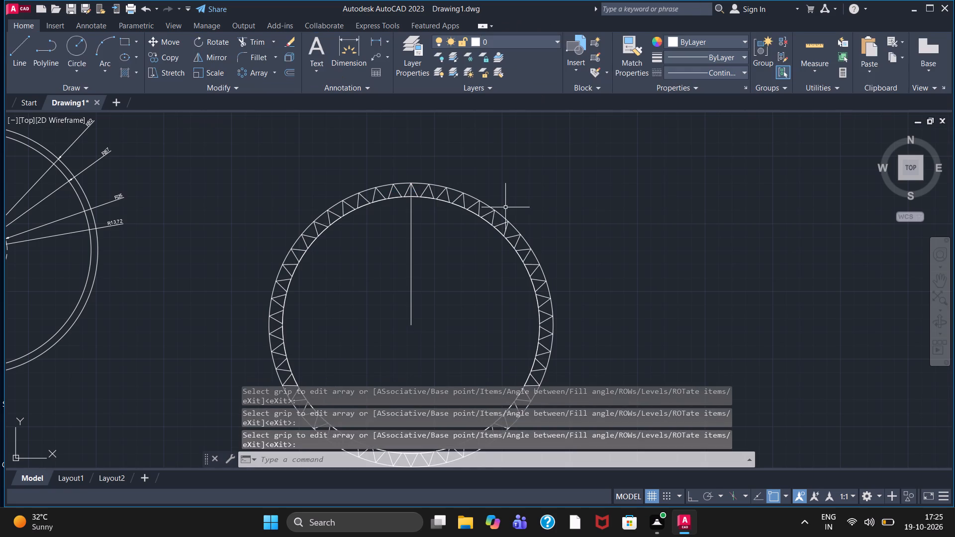
pyautogui.press('Escape')
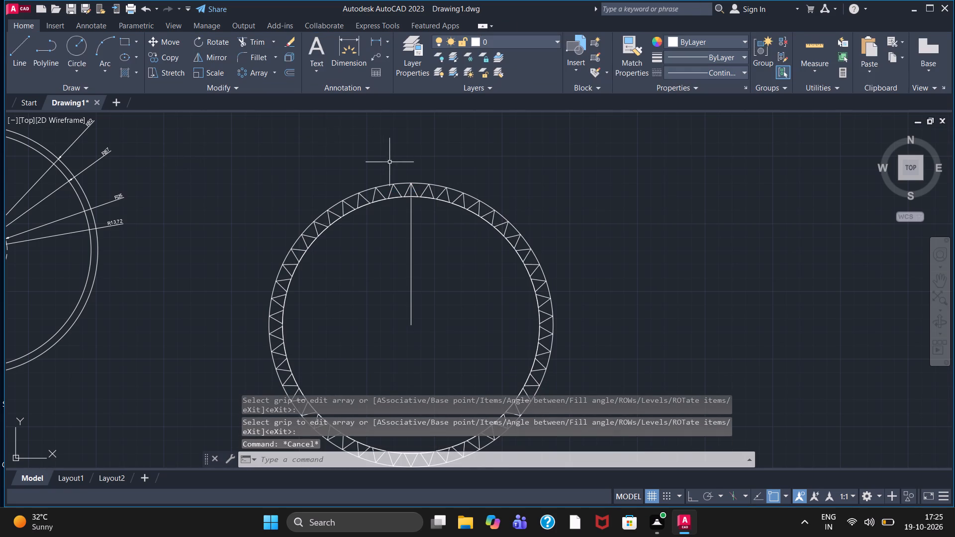
pyautogui.click(401, 184)
pyautogui.press('Delete')
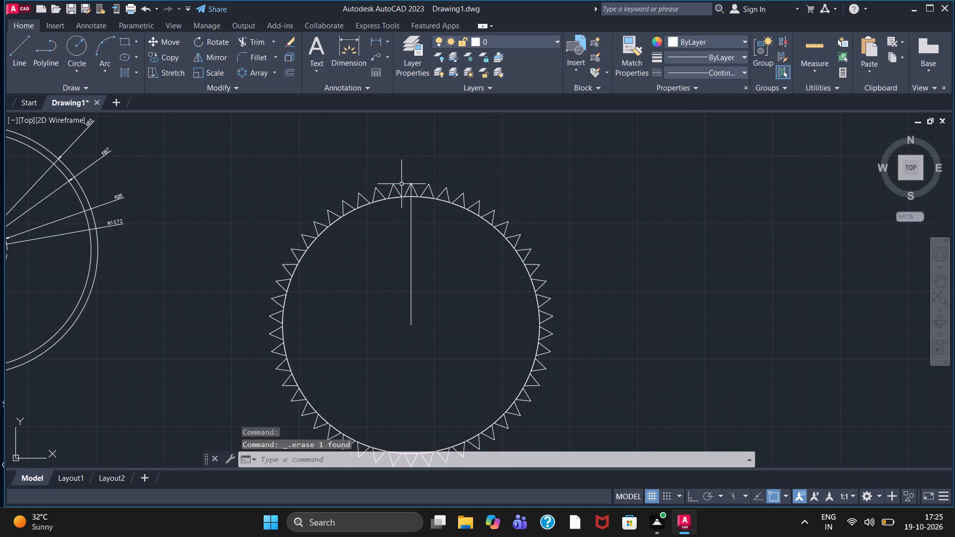
# Draw two circles concentric with the gear inside its root circle, with radii of about 85 and 68.
pyautogui.scroll(1, 442, 346)
pyautogui.scroll(-1, 442, 342)
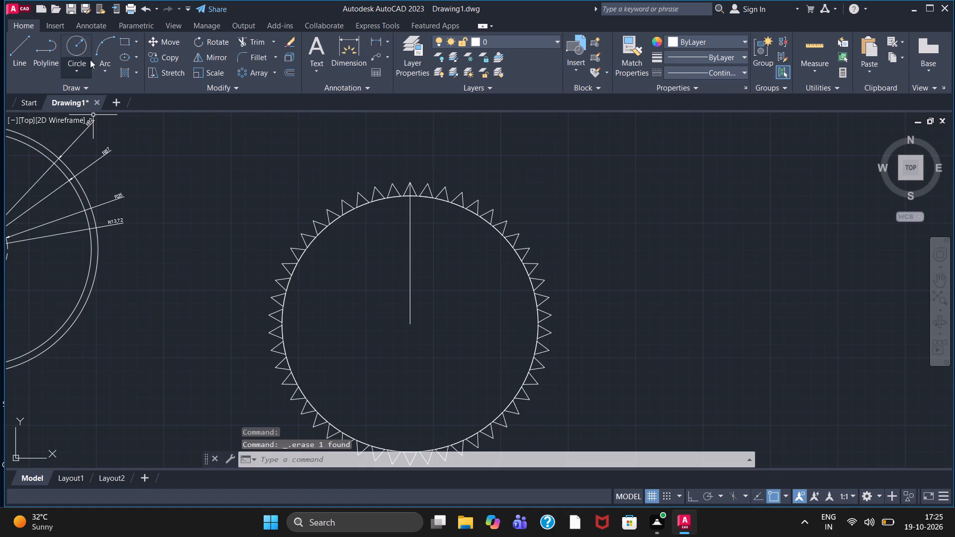
pyautogui.click(77, 46)
pyautogui.click(414, 326)
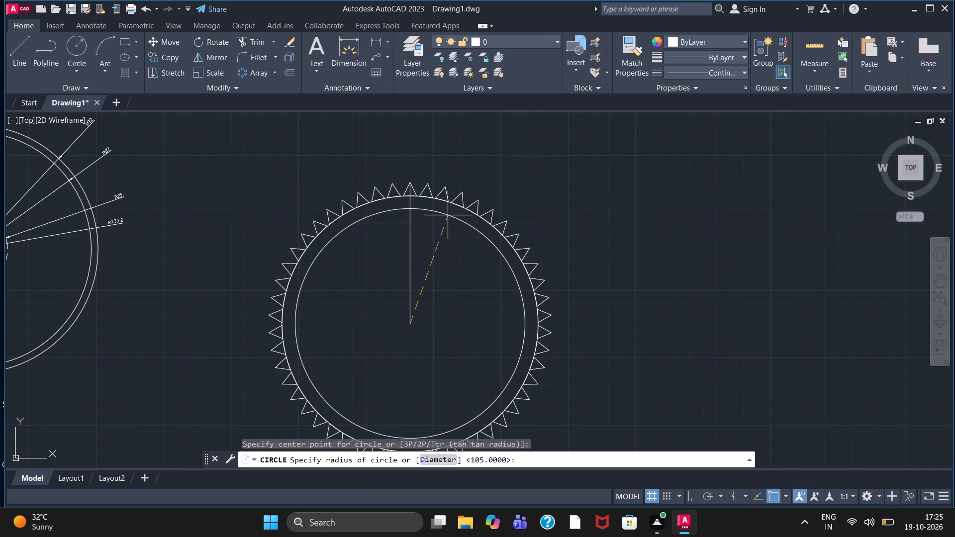
pyautogui.click(448, 215)
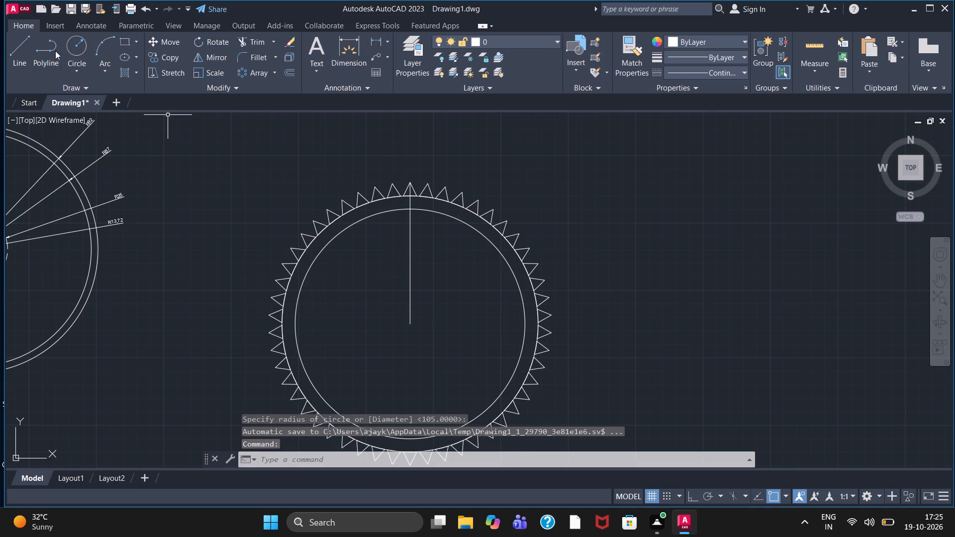
pyautogui.click(82, 40)
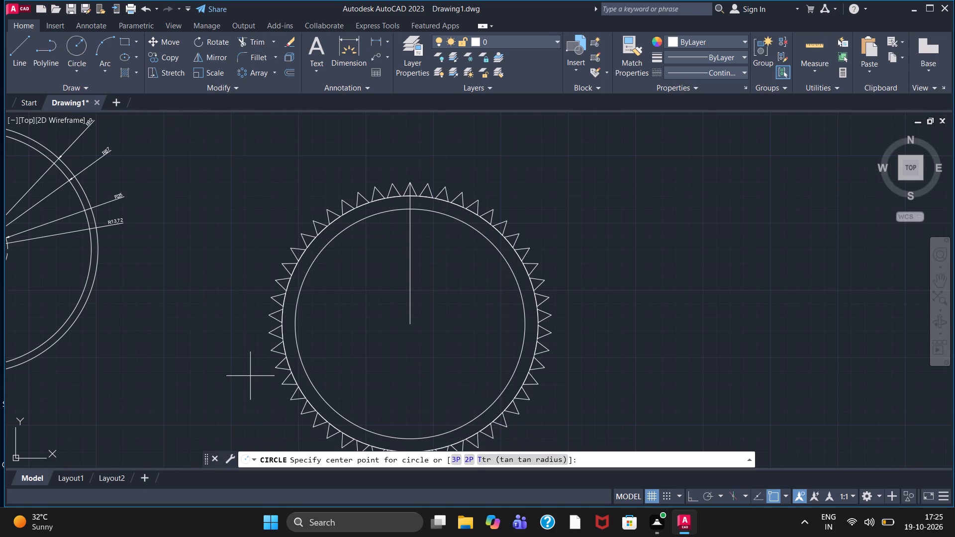
pyautogui.click(411, 328)
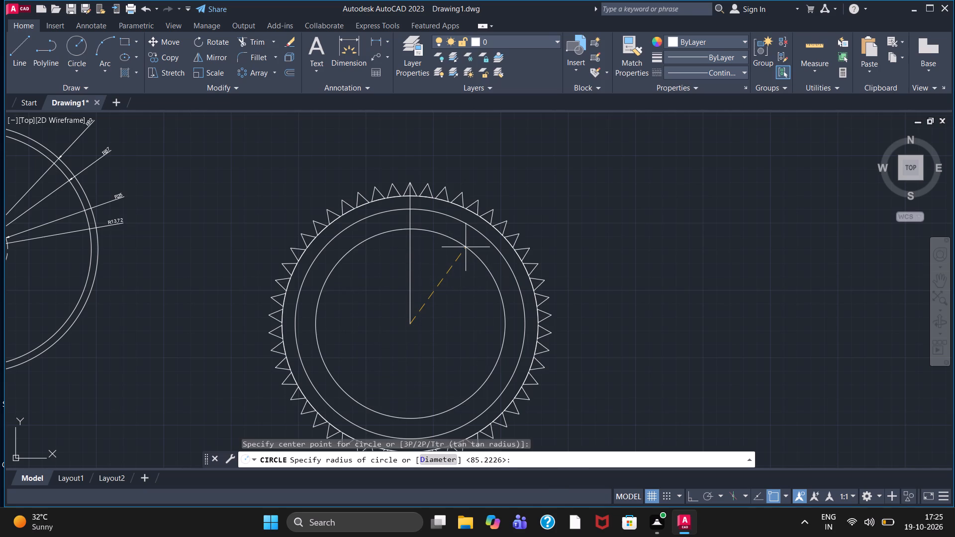
pyautogui.click(464, 249)
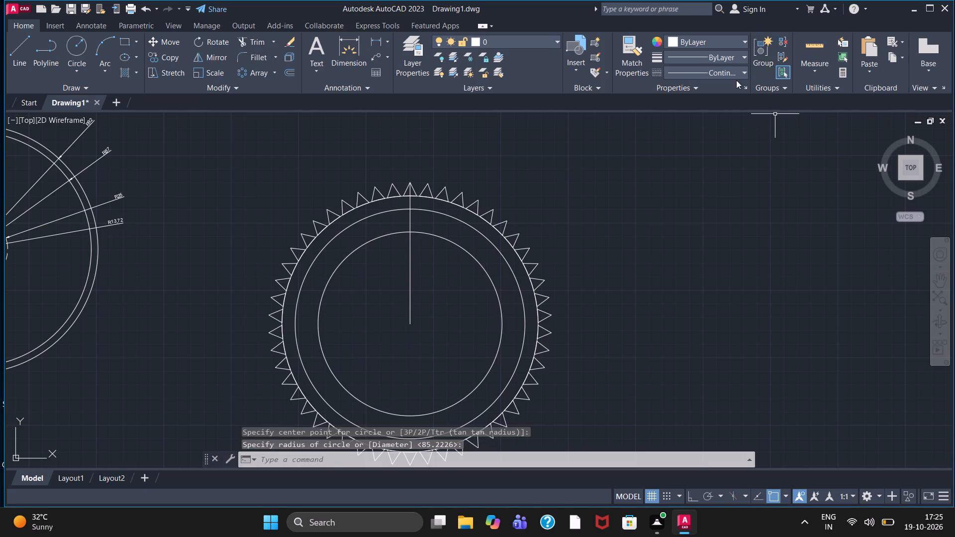
# Set the current linetype to ACAD_ISO02W100 and apply the same dashed linetype to the gear's innermost circle.
pyautogui.click(729, 74)
pyautogui.click(710, 108)
pyautogui.click(708, 74)
pyautogui.click(717, 114)
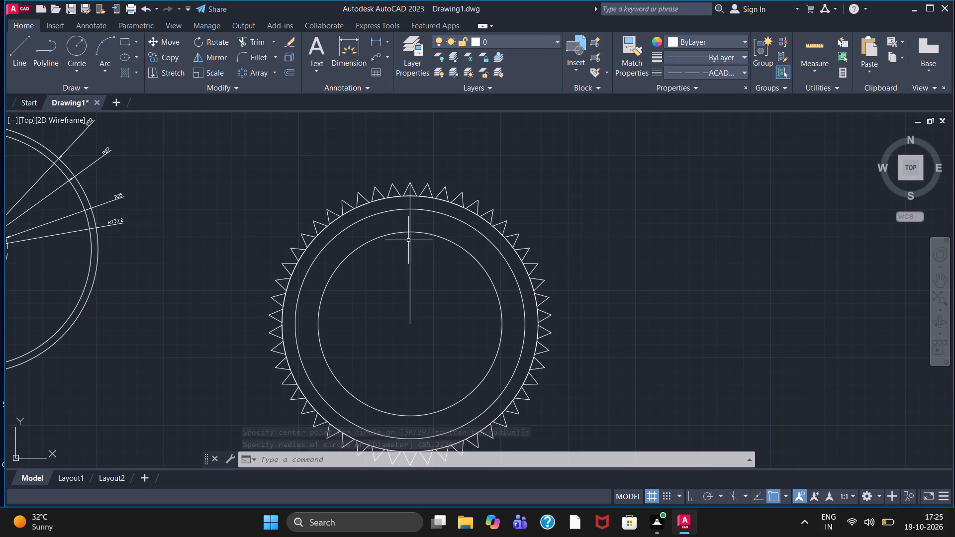
pyautogui.click(421, 234)
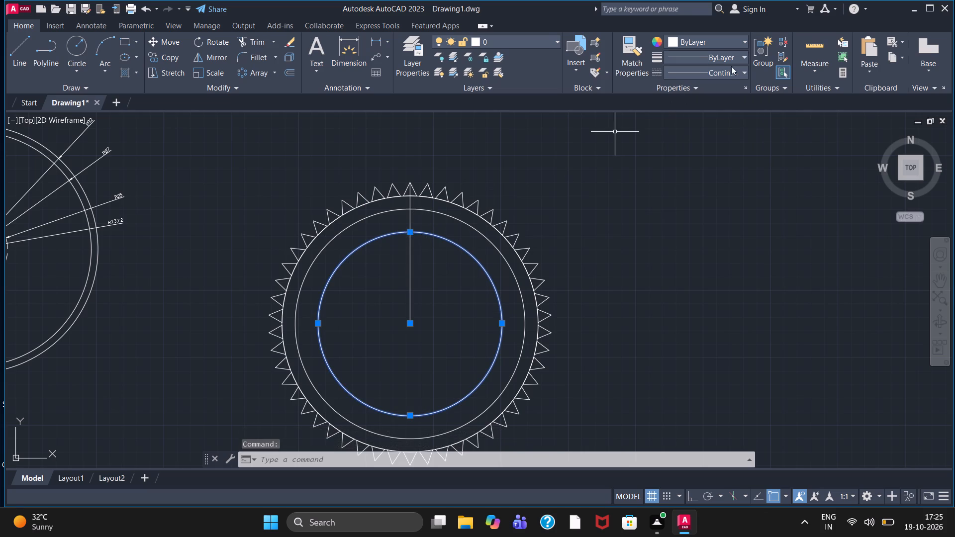
pyautogui.click(726, 70)
pyautogui.click(713, 111)
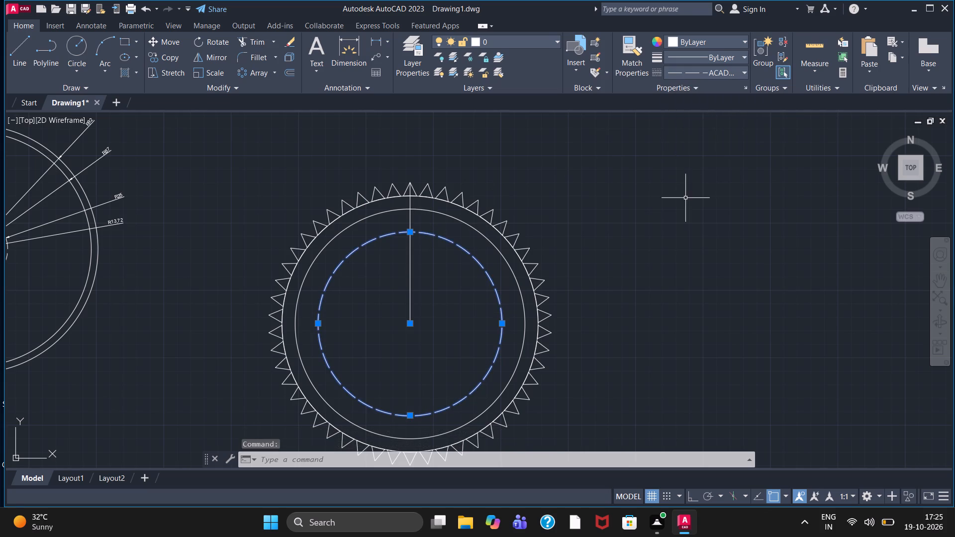
pyautogui.press('Escape')
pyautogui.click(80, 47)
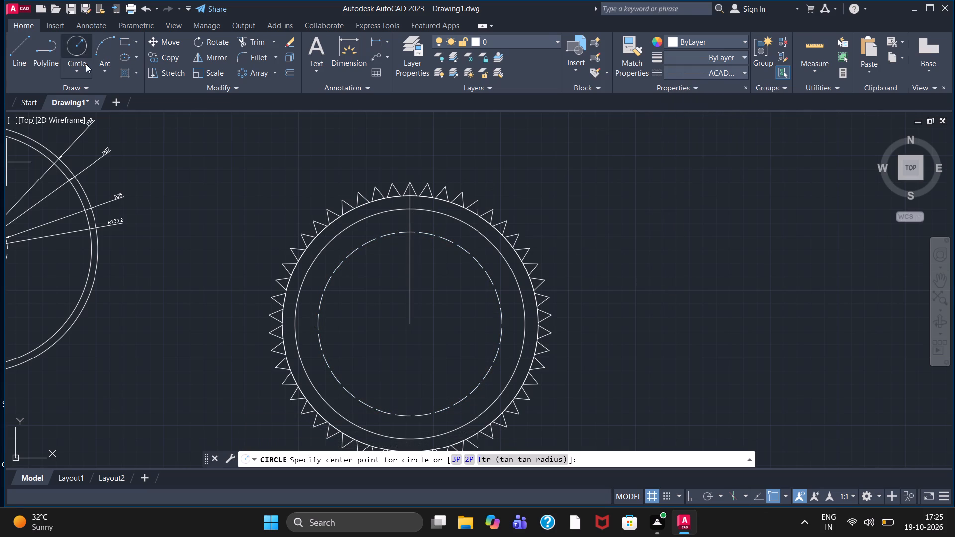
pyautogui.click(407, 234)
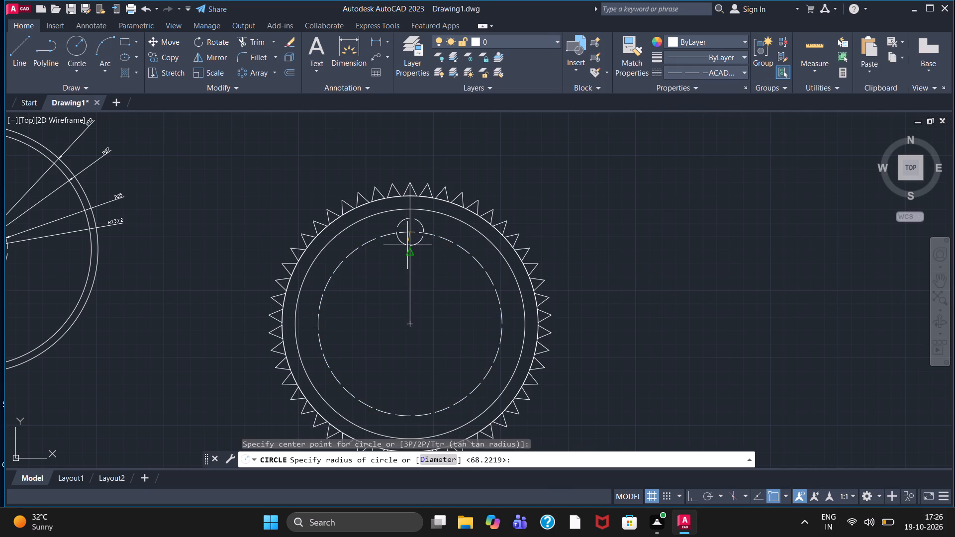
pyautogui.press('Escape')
# Set the current linetype to Continuous and draw a hole circle of radius about 11 centred on the dashed circle's top point.
pyautogui.click(695, 69)
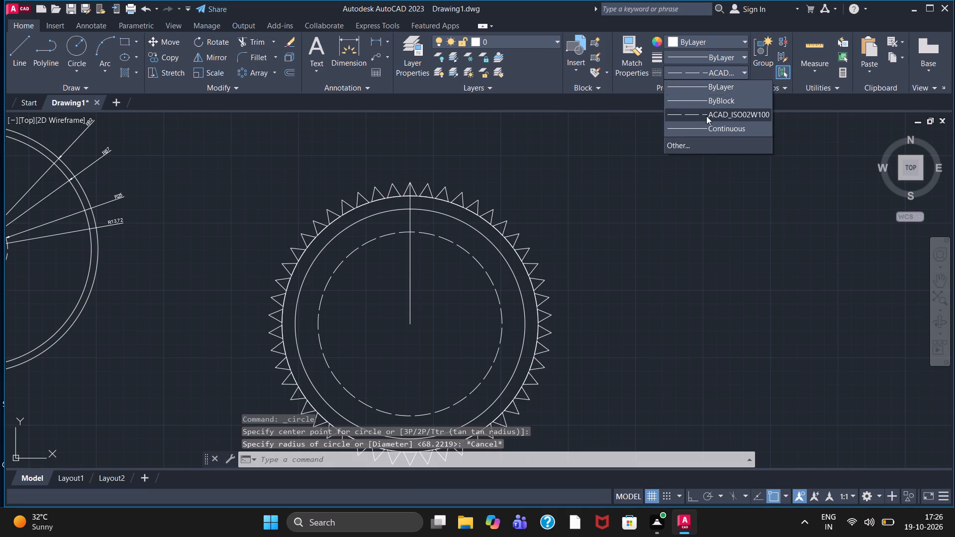
pyautogui.click(708, 125)
pyautogui.click(72, 43)
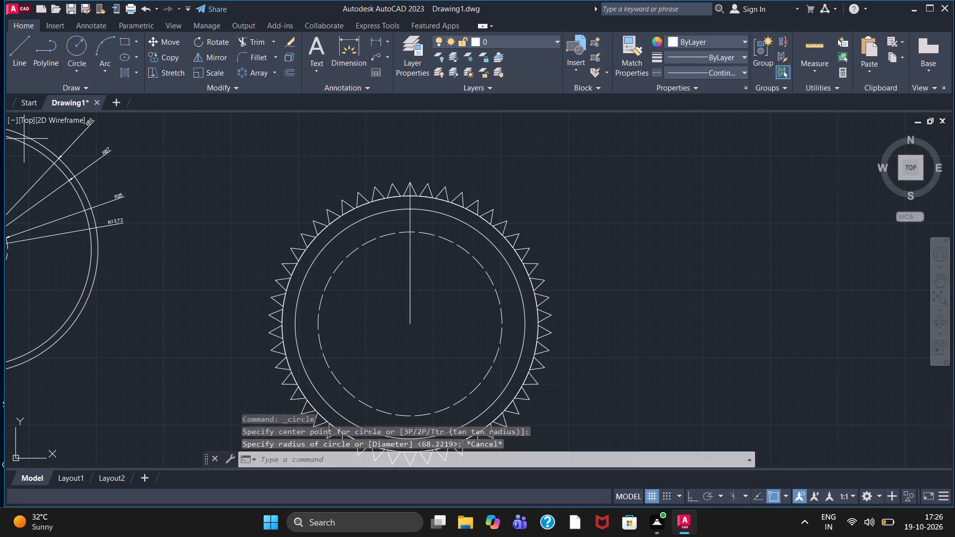
pyautogui.click(408, 233)
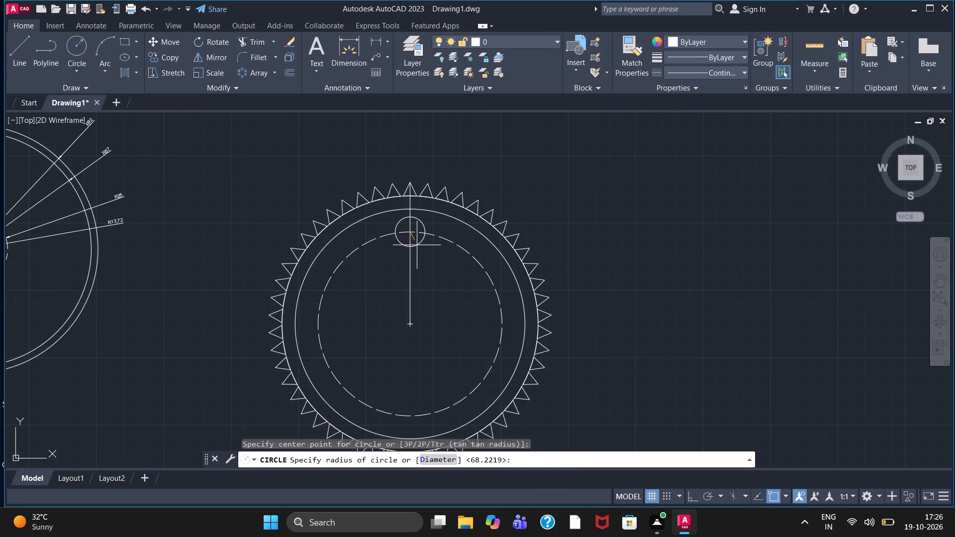
pyautogui.click(417, 245)
pyautogui.press('Escape')
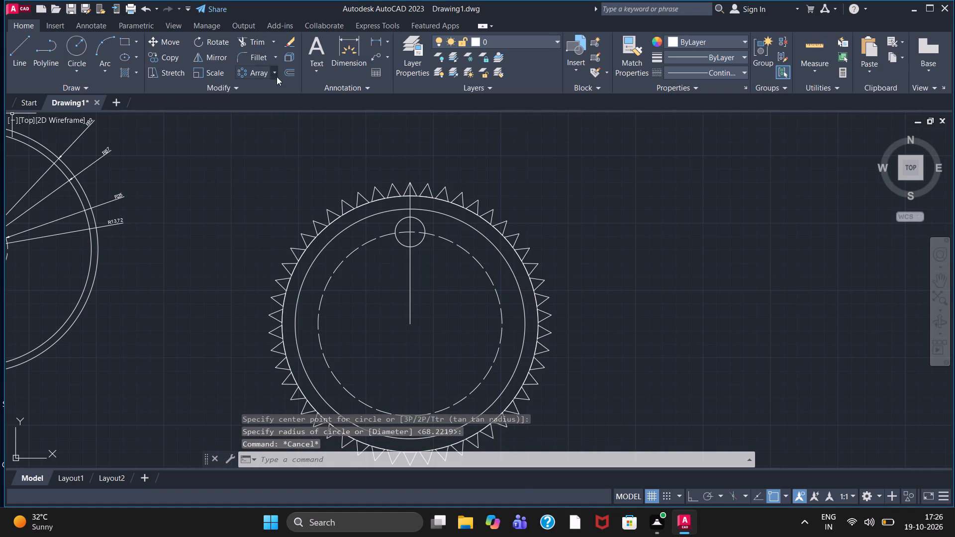
# Create a polar array of 6 items over 360 degrees from the small hole circle, about the gear's centre.
pyautogui.click(257, 75)
pyautogui.click(416, 246)
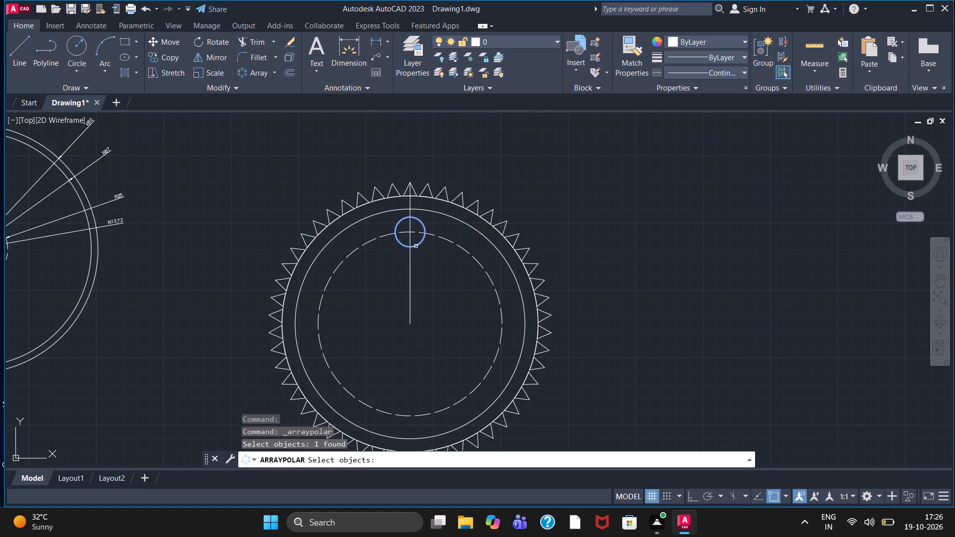
pyautogui.press('Return')
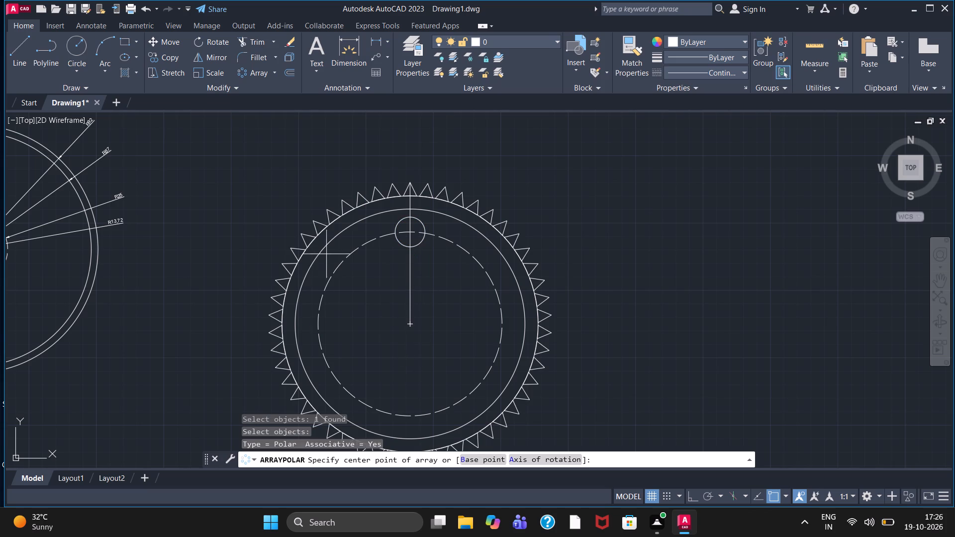
pyautogui.click(407, 326)
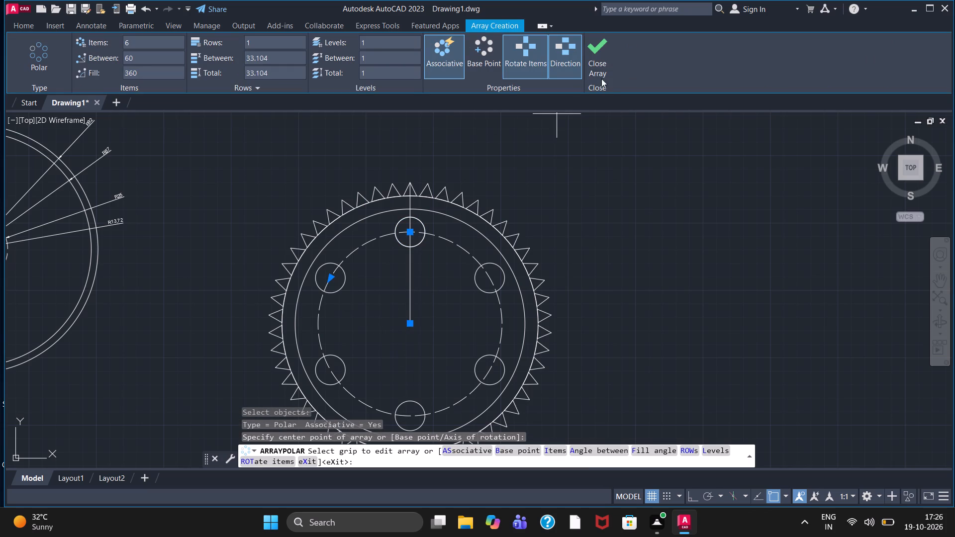
pyautogui.click(603, 61)
# Draw a bore circle at the gear's centre, well inside the ring of six holes.
pyautogui.scroll(-1, 535, 210)
pyautogui.moveTo(534, 211); pyautogui.dragTo(416, 171, button='middle')
pyautogui.scroll(1, 335, 219)
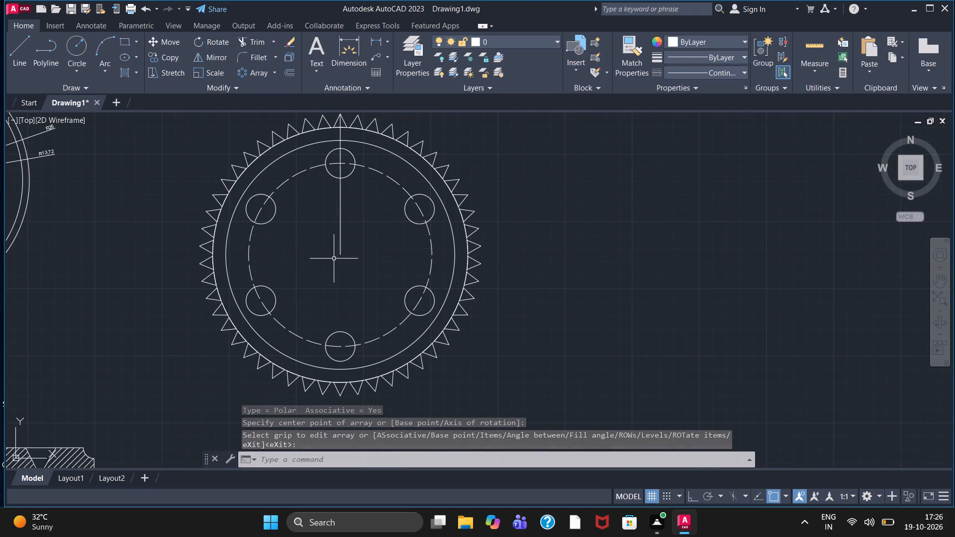
pyautogui.click(69, 42)
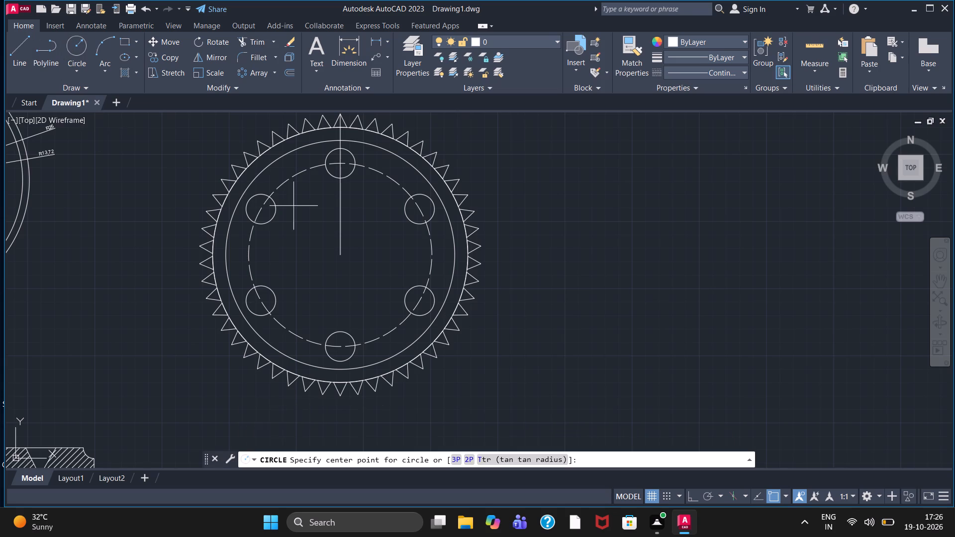
pyautogui.click(341, 254)
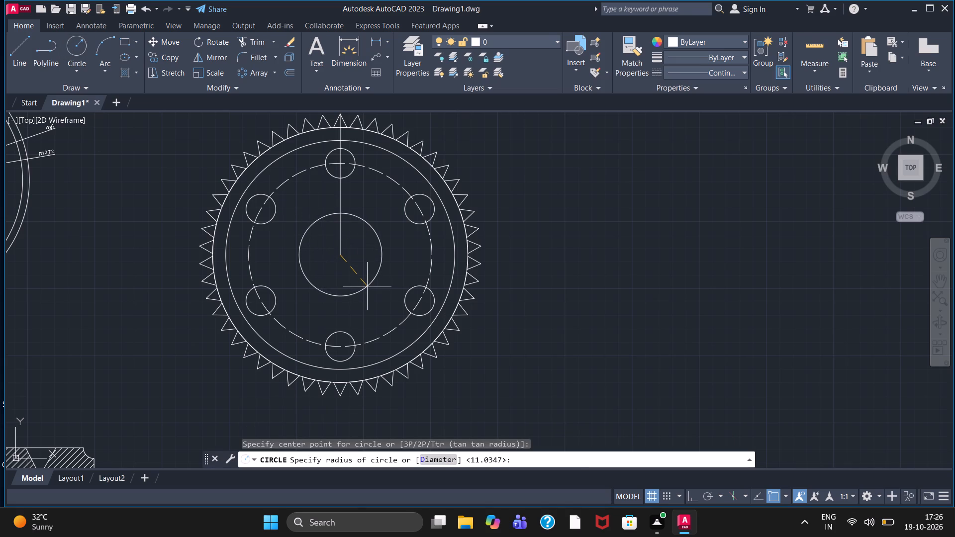
pyautogui.click(366, 286)
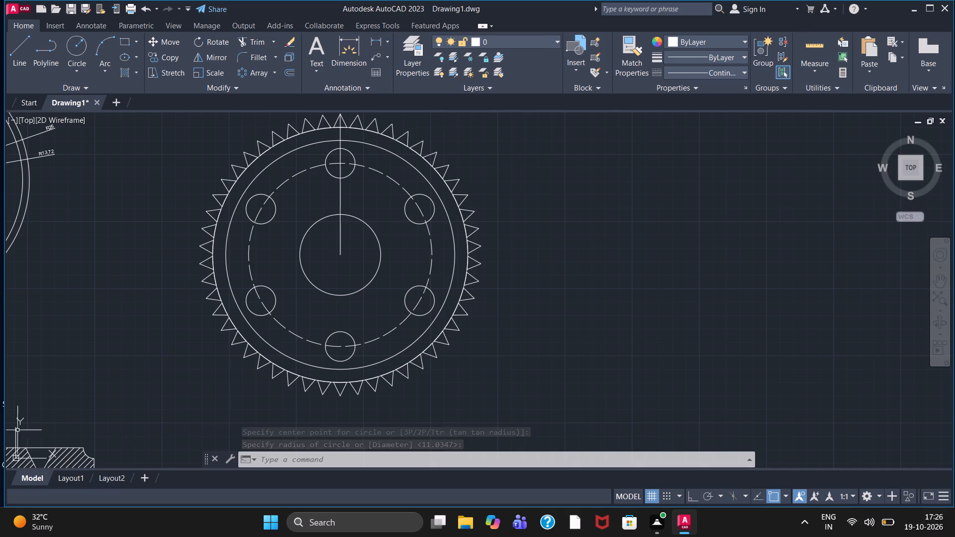
# Start a line between the dashed circle and the solid circle around it, just beside the topmost hole.
pyautogui.scroll(-1, 160, 292)
pyautogui.moveTo(159, 292); pyautogui.dragTo(127, 291, button='middle')
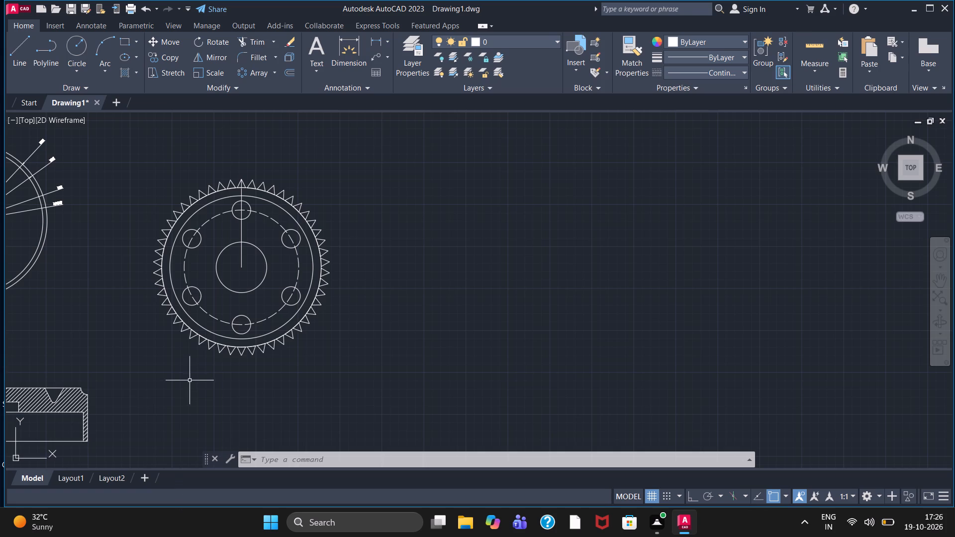
pyautogui.scroll(1, 234, 334)
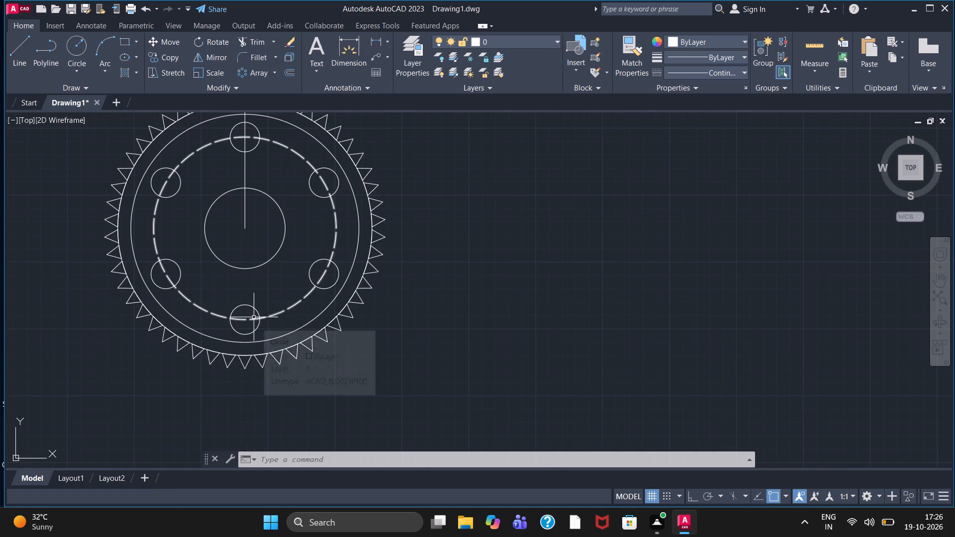
pyautogui.moveTo(80, 163); pyautogui.dragTo(65, 207, button='middle')
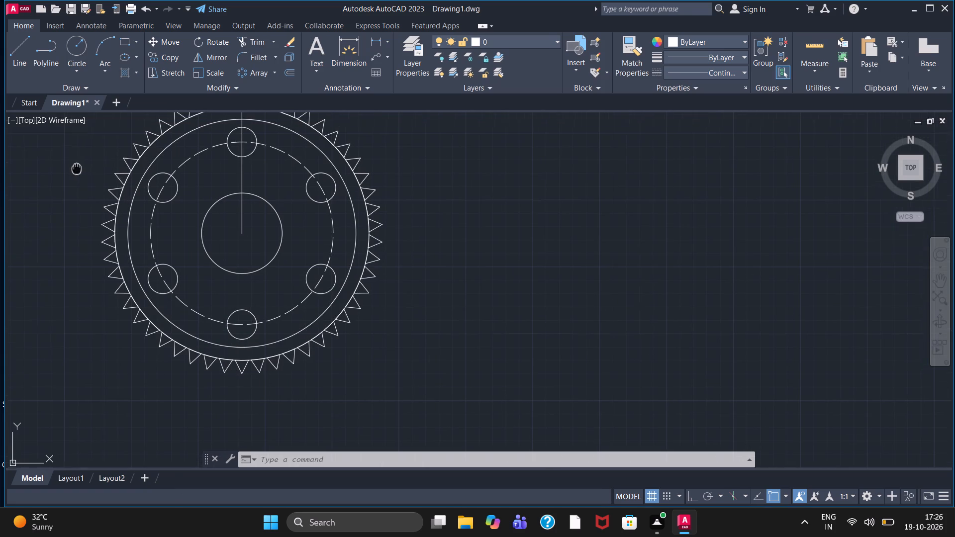
pyautogui.moveTo(65, 207); pyautogui.dragTo(63, 215, button='middle')
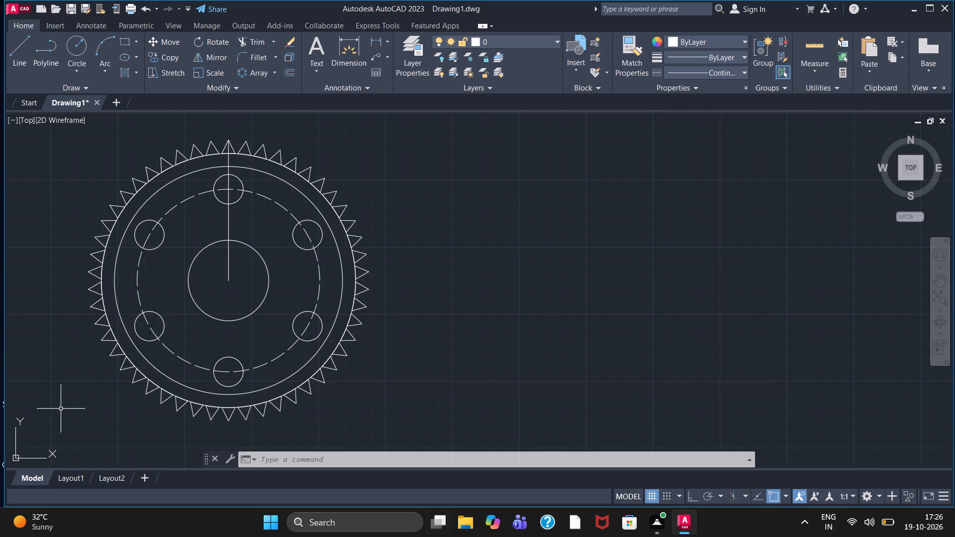
pyautogui.click(82, 44)
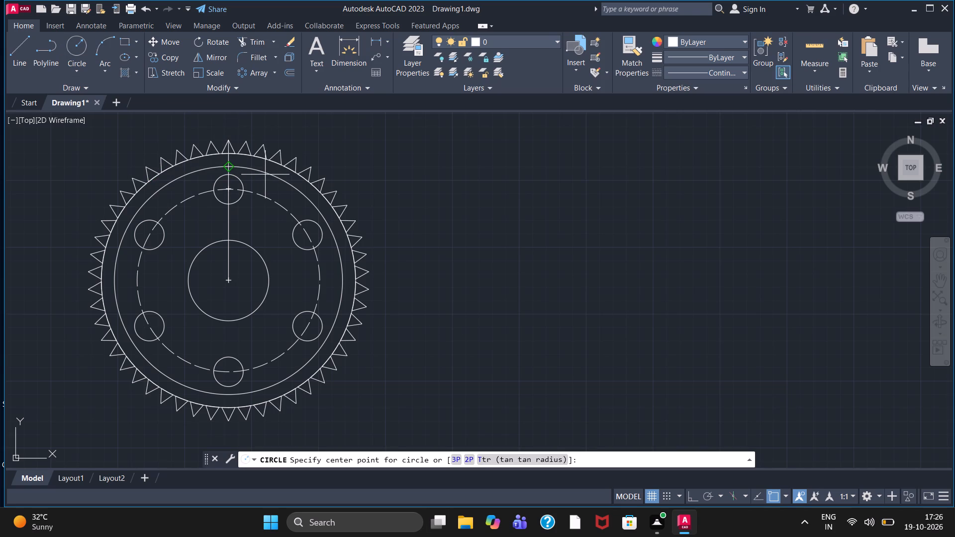
pyautogui.press('Escape')
pyautogui.click(11, 45)
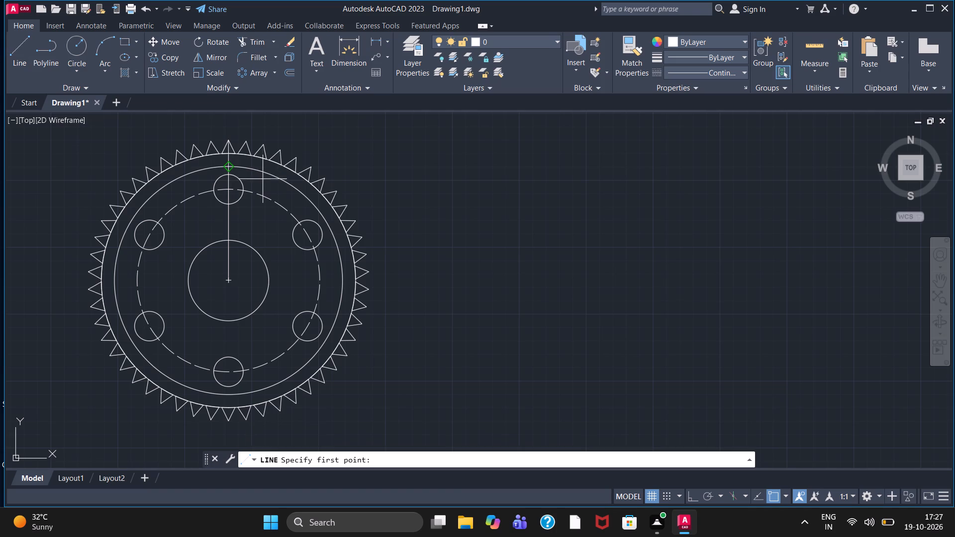
pyautogui.click(264, 184)
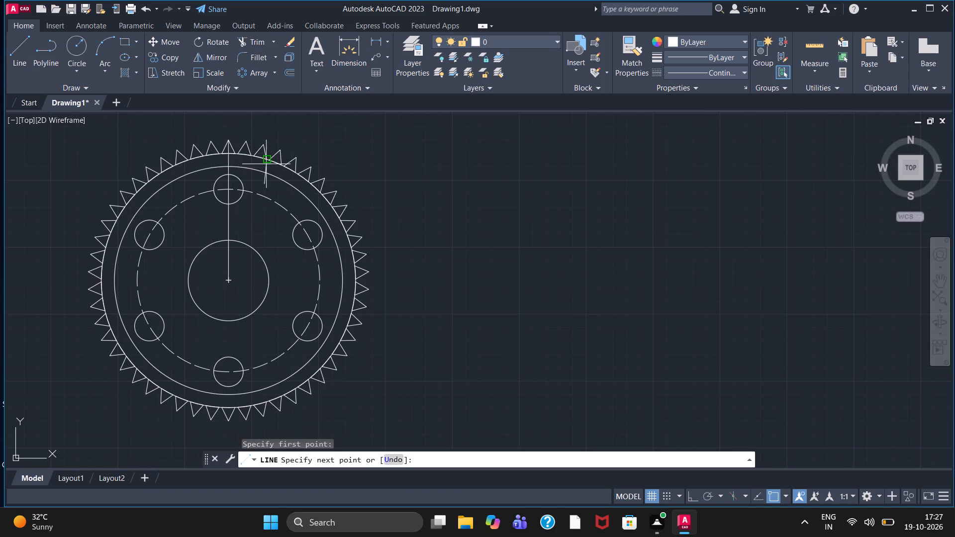
# Finish the short vertical line beside the topmost hole by ending it above the gear teeth.
pyautogui.click(265, 131)
pyautogui.press('Escape')
# Trim away the parts of that line lying outside the inner rim circle, up past the teeth.
pyautogui.scroll(3, 265, 140)
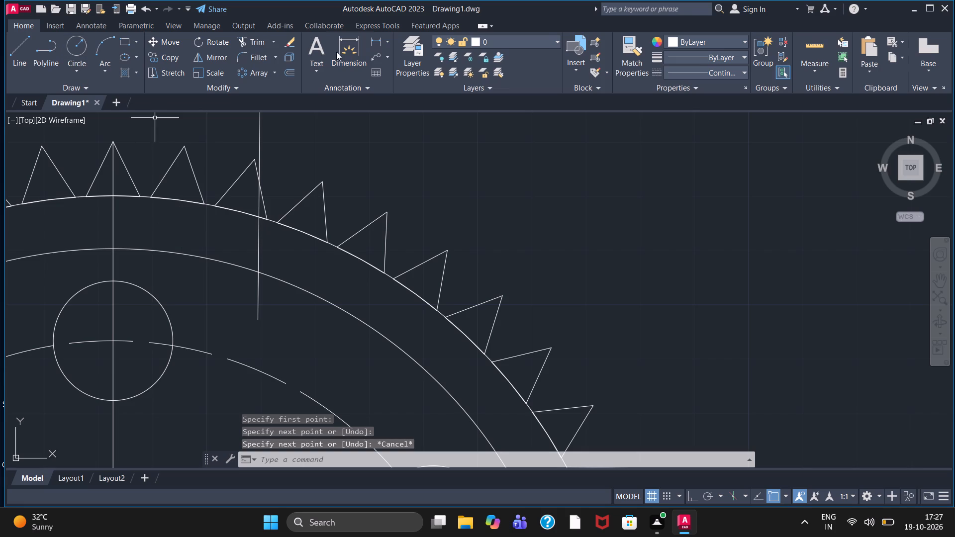
pyautogui.click(246, 40)
pyautogui.click(259, 245)
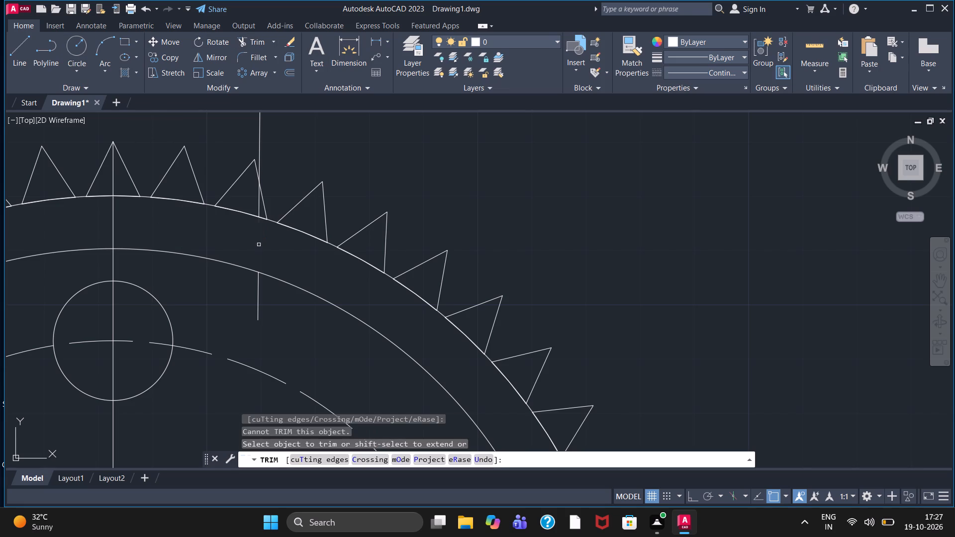
pyautogui.click(257, 206)
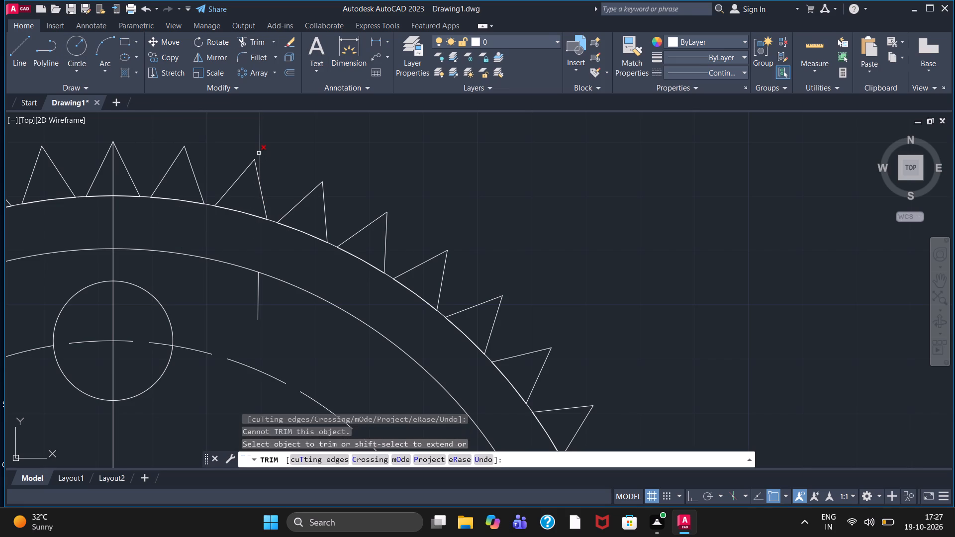
pyautogui.click(259, 153)
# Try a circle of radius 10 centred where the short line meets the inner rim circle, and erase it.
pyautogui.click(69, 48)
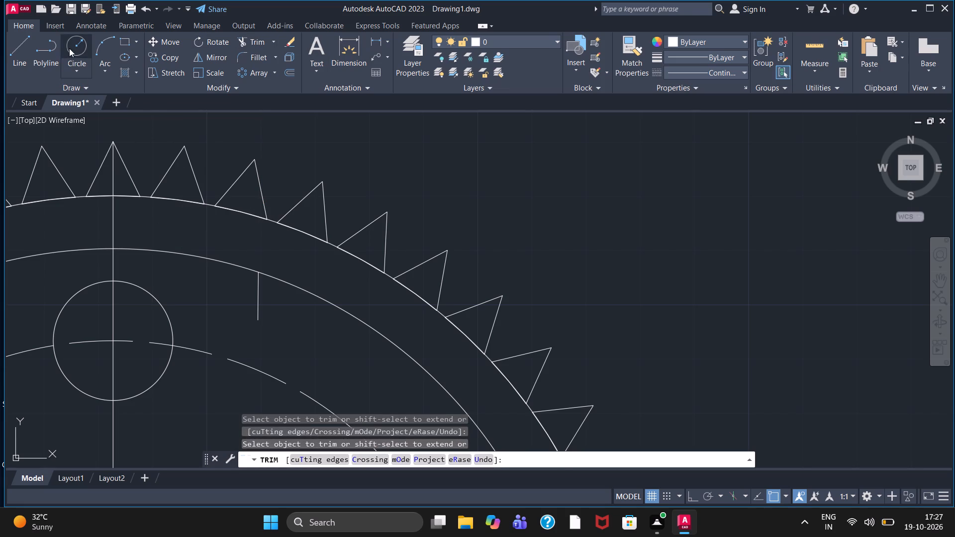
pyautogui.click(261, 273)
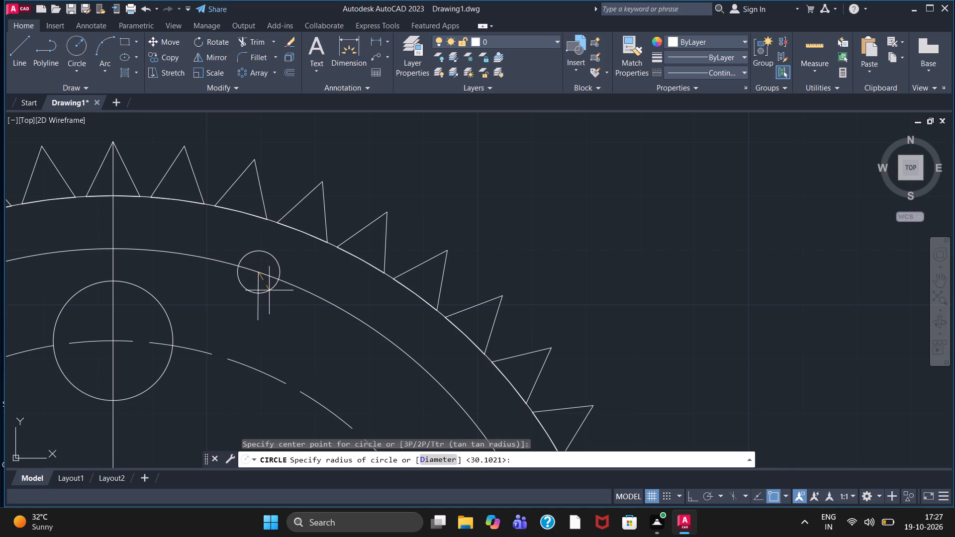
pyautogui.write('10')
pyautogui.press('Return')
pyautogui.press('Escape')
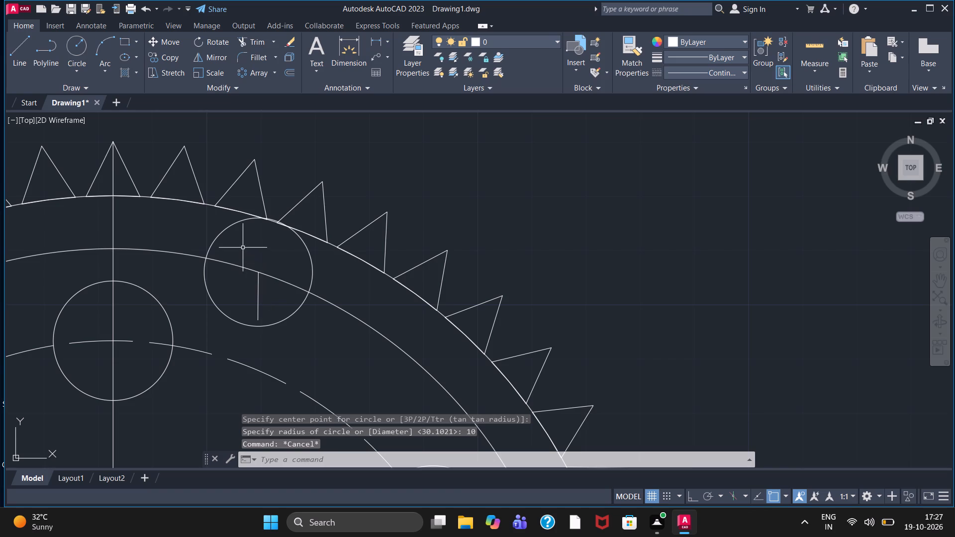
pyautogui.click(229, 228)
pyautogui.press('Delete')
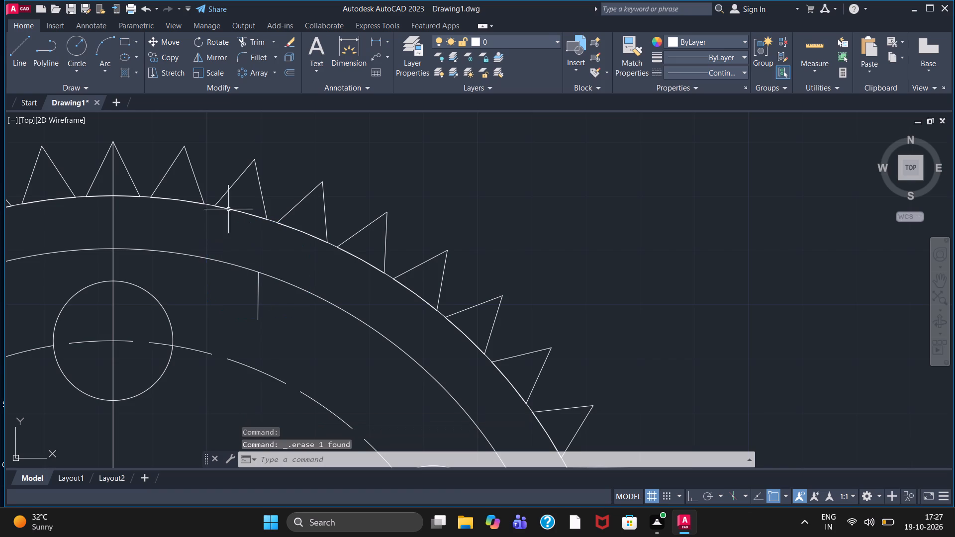
# Draw a circle of radius 5 centred where the short line meets the inner rim circle.
pyautogui.click(77, 45)
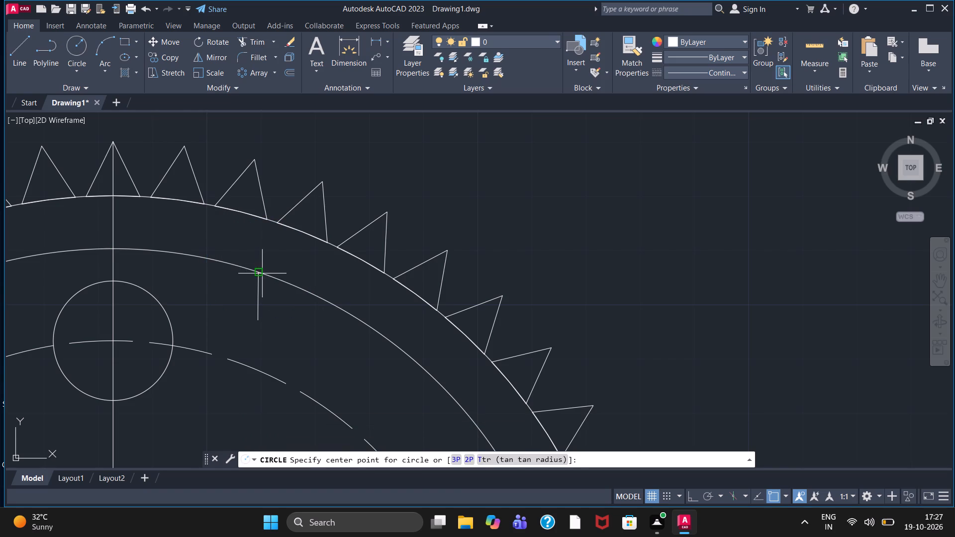
pyautogui.click(259, 273)
pyautogui.press('5')
pyautogui.press('Return')
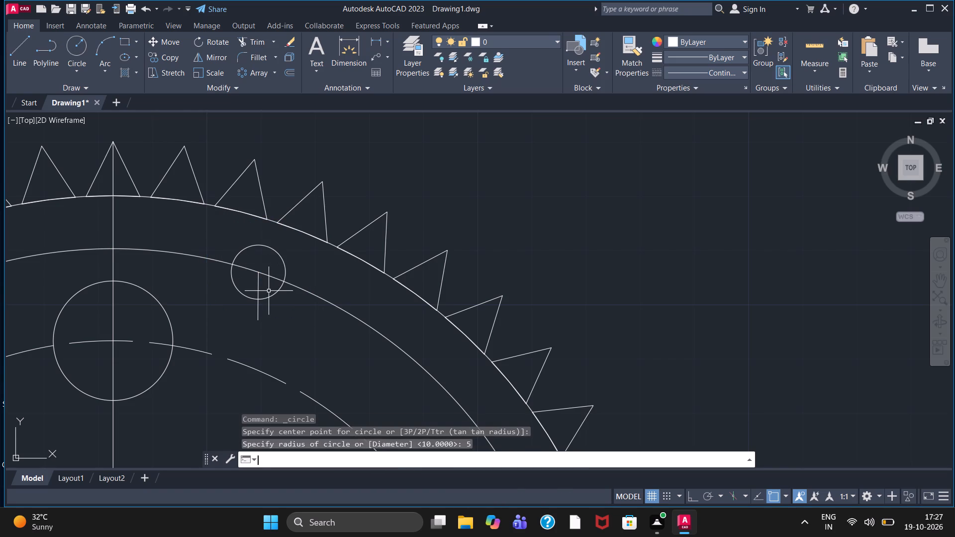
pyautogui.press('Escape')
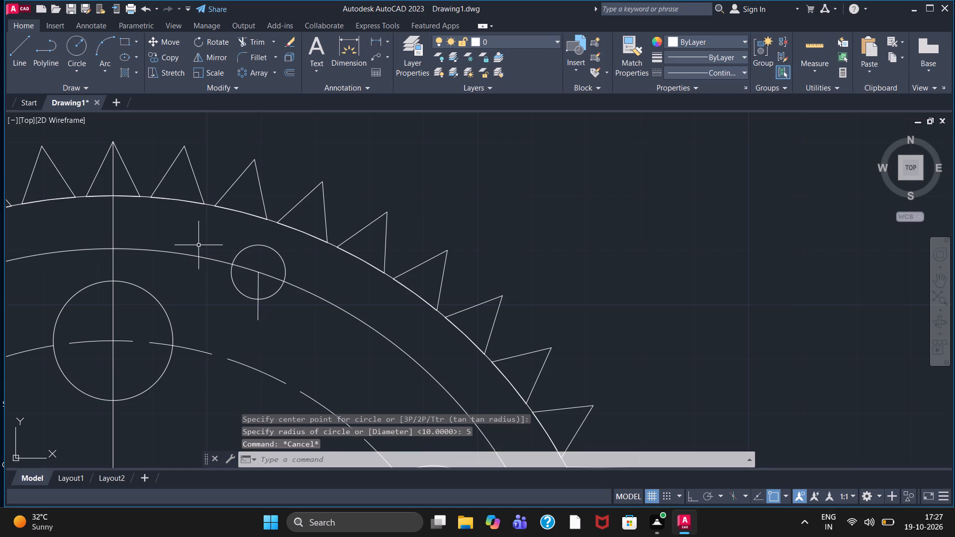
# Create a polar array of 6 items over 360 degrees from the radius 5 circle, about the gear's centre.
pyautogui.scroll(-1, 120, 129)
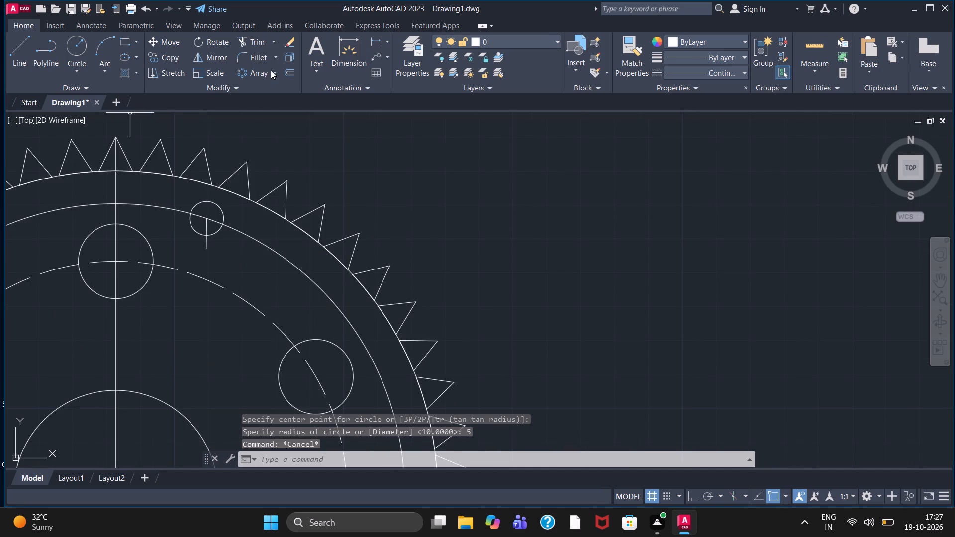
pyautogui.click(263, 70)
pyautogui.scroll(-1, 244, 179)
pyautogui.click(227, 196)
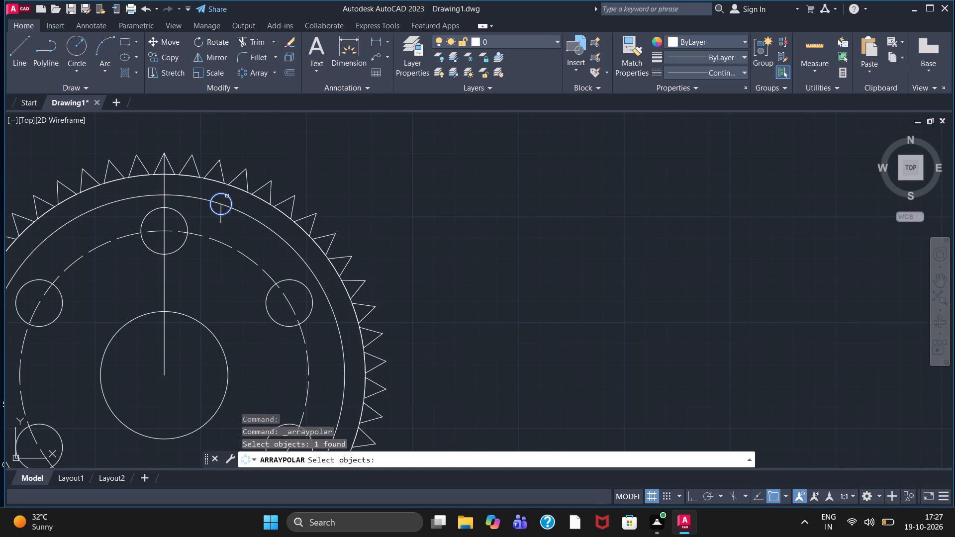
pyautogui.press('Return')
pyautogui.scroll(-1, 212, 237)
pyautogui.click(183, 322)
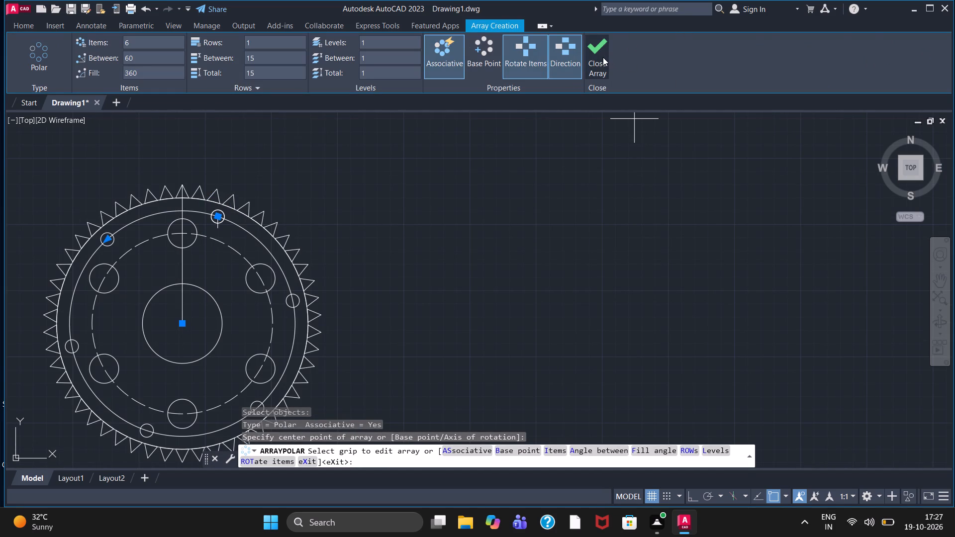
pyautogui.click(600, 56)
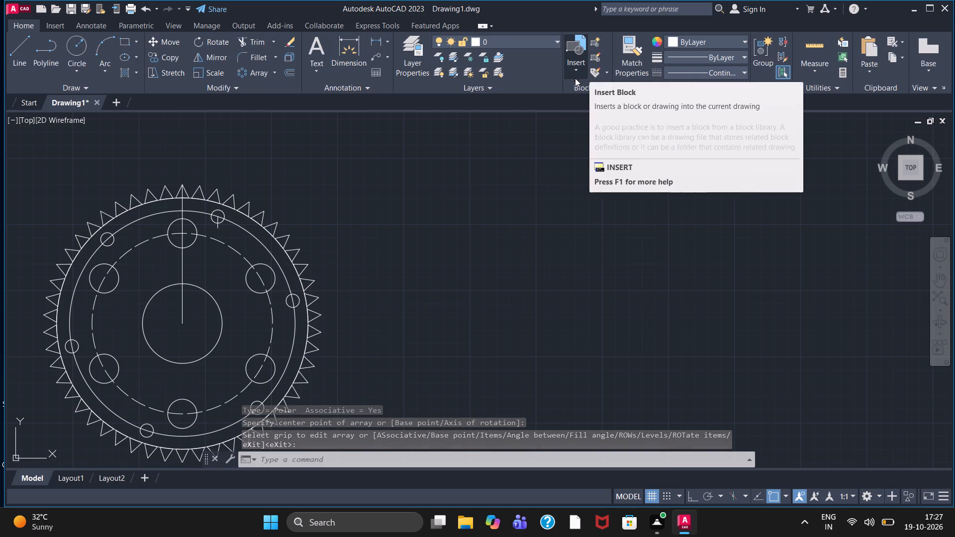
pyautogui.press('Escape')
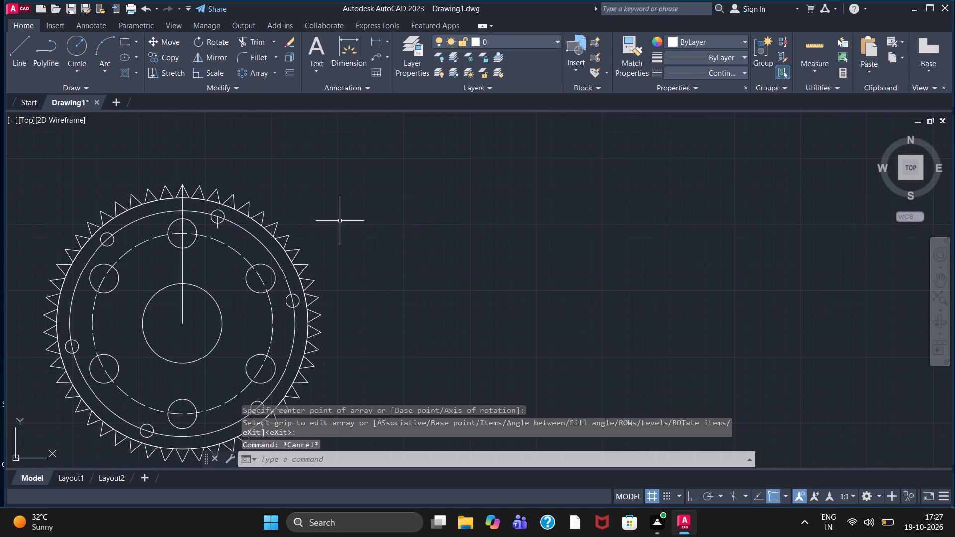
# Erase the short vertical construction line left at the small rim hole beside the topmost large hole.
pyautogui.scroll(1, 290, 212)
pyautogui.scroll(-1, 290, 212)
pyautogui.moveTo(293, 211); pyautogui.dragTo(341, 185, button='middle')
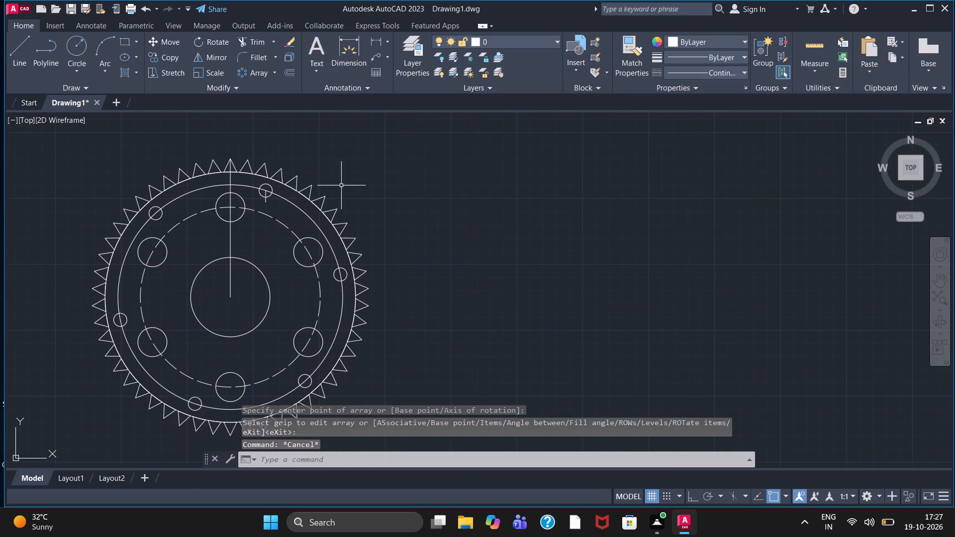
pyautogui.scroll(3, 279, 199)
pyautogui.click(245, 199)
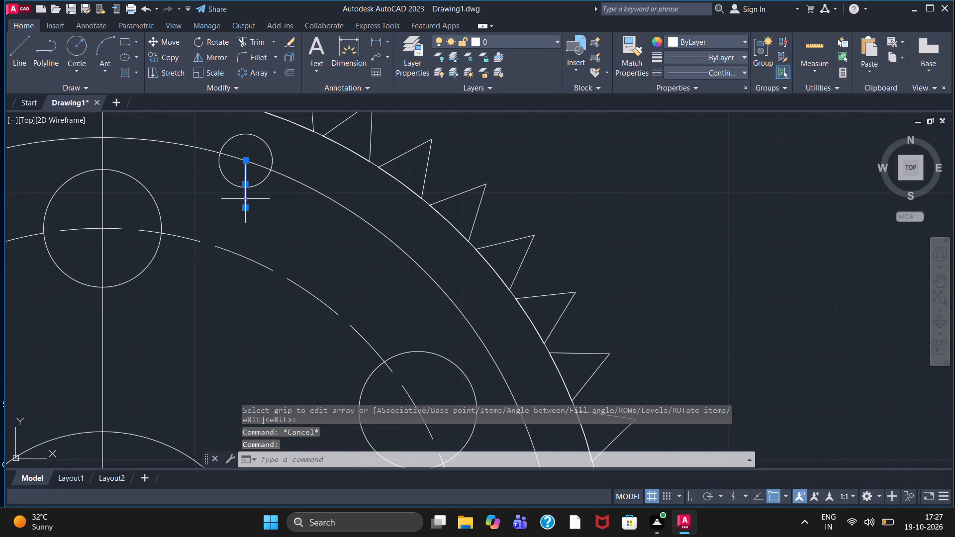
pyautogui.press('Delete')
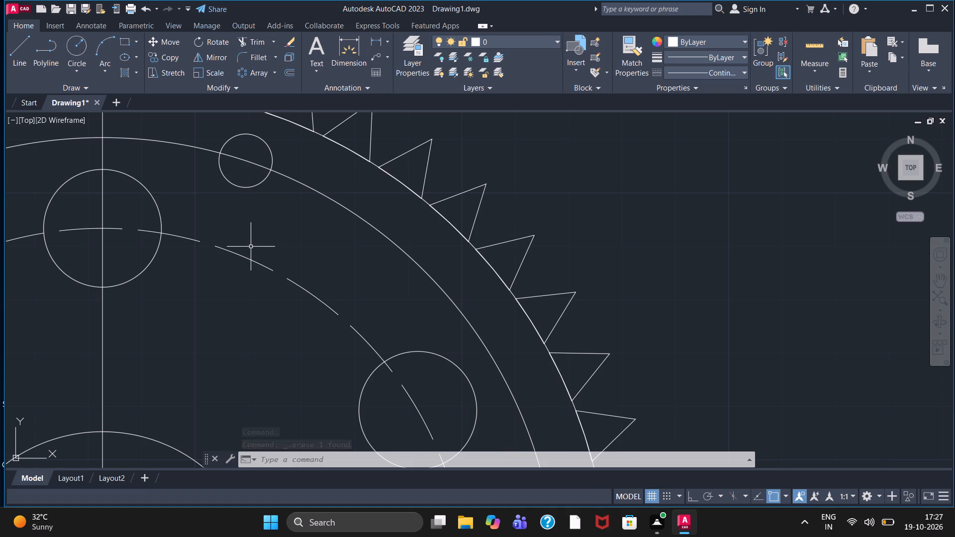
# With Ortho on, draw a vertical line about 230 long in the empty space beside the gear, opposite the dimensioned views.
pyautogui.scroll(-2, 253, 261)
pyautogui.moveTo(257, 249); pyautogui.dragTo(286, 249, button='middle')
pyautogui.scroll(1, 257, 249)
pyautogui.scroll(-1, 243, 244)
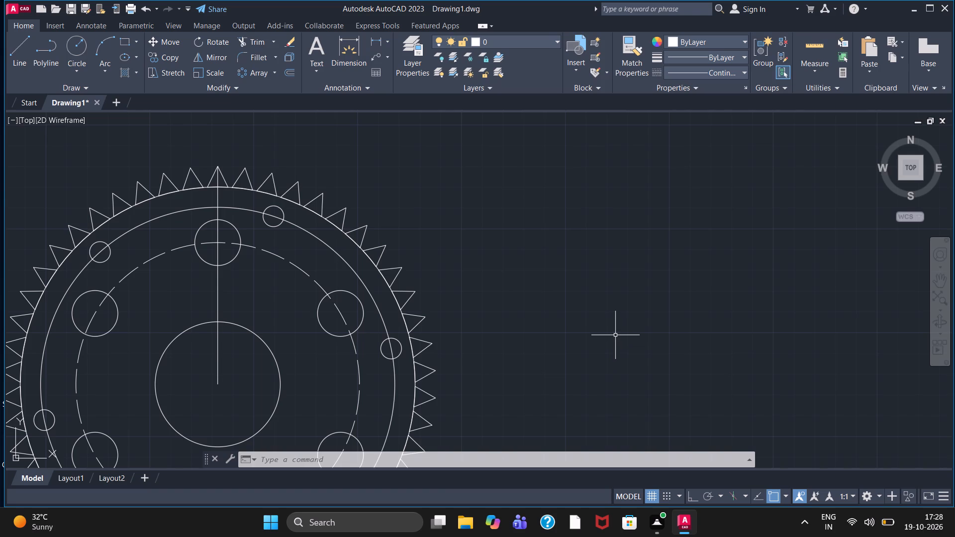
pyautogui.scroll(-1, 460, 300)
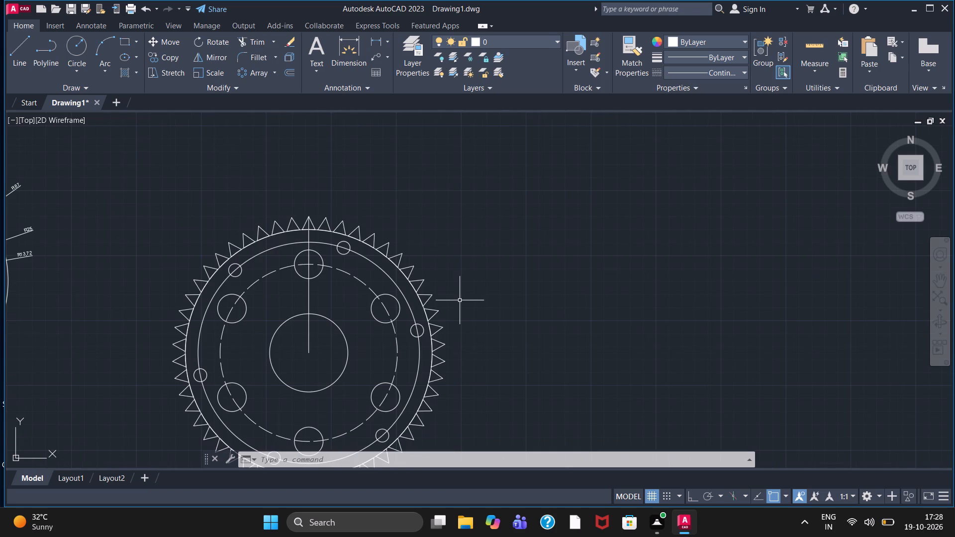
pyautogui.scroll(-1, 464, 303)
pyautogui.moveTo(464, 303); pyautogui.dragTo(409, 224, button='middle')
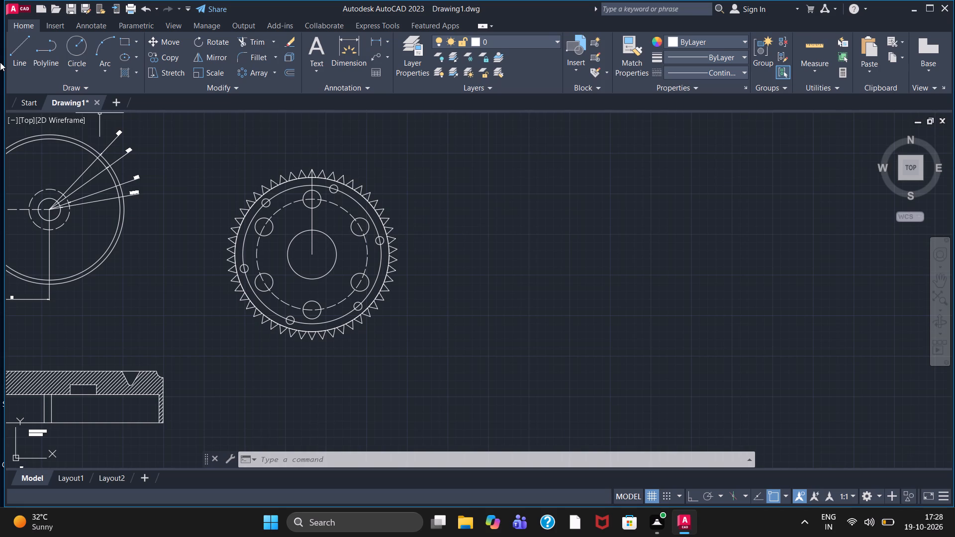
pyautogui.click(17, 51)
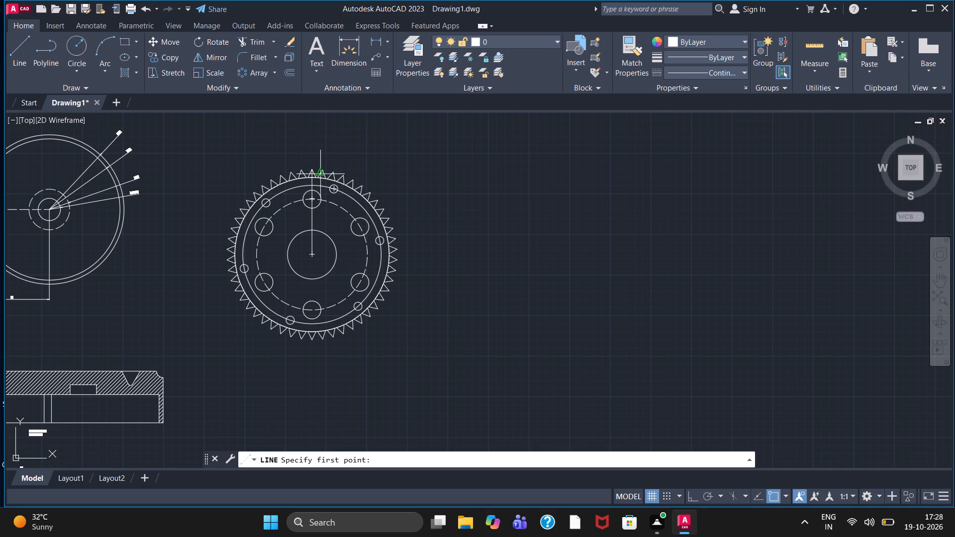
pyautogui.click(449, 177)
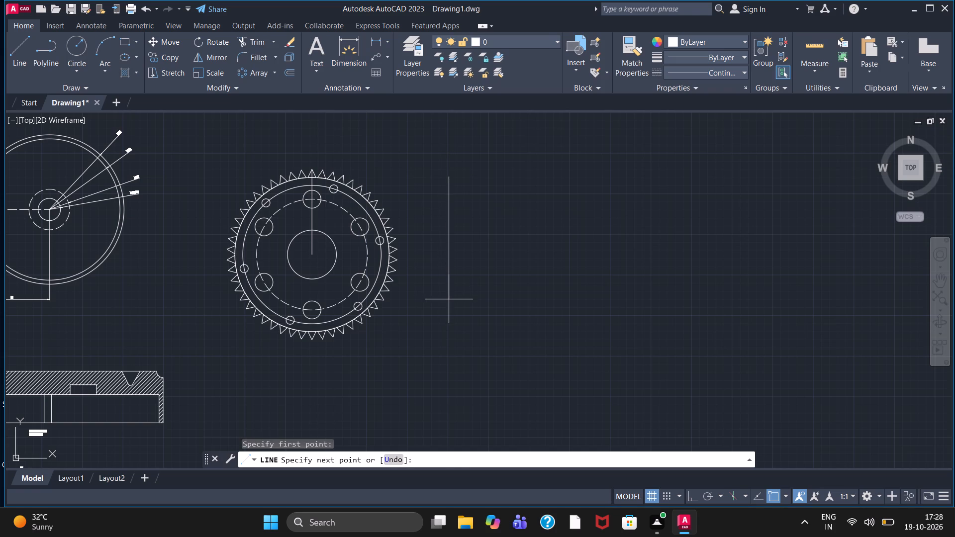
pyautogui.press('F8')
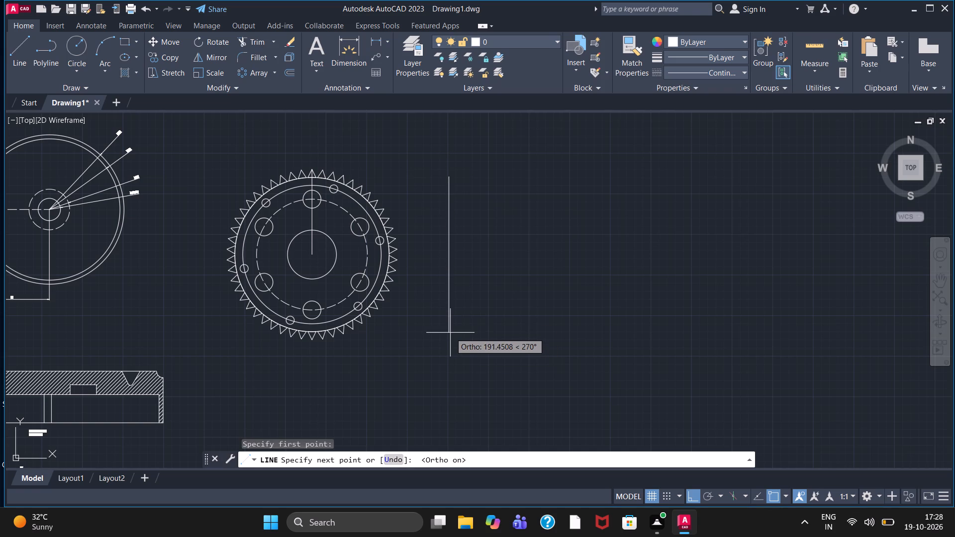
pyautogui.click(452, 364)
pyautogui.press('Escape')
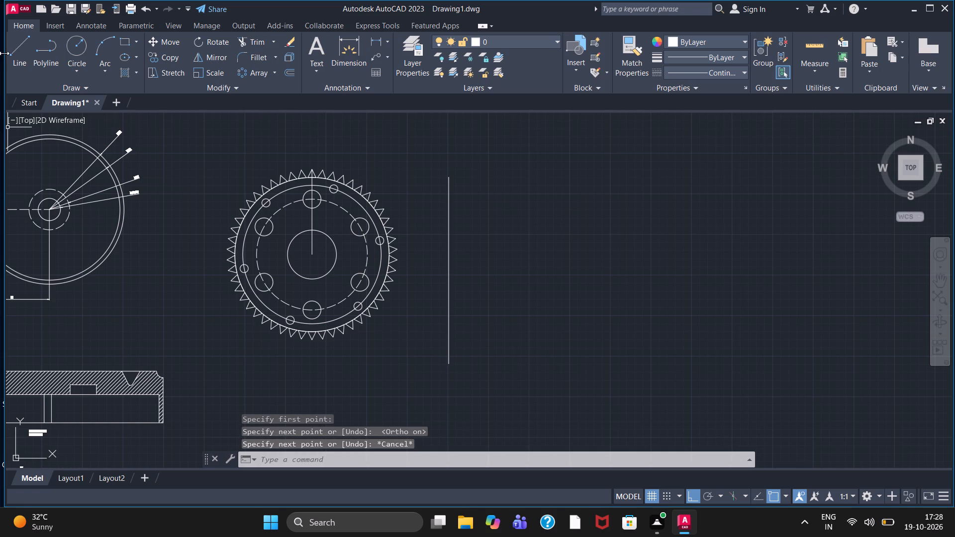
# Project two horizontal lines from the gear's top and bottom tooth tips across the new vertical line.
pyautogui.click(14, 50)
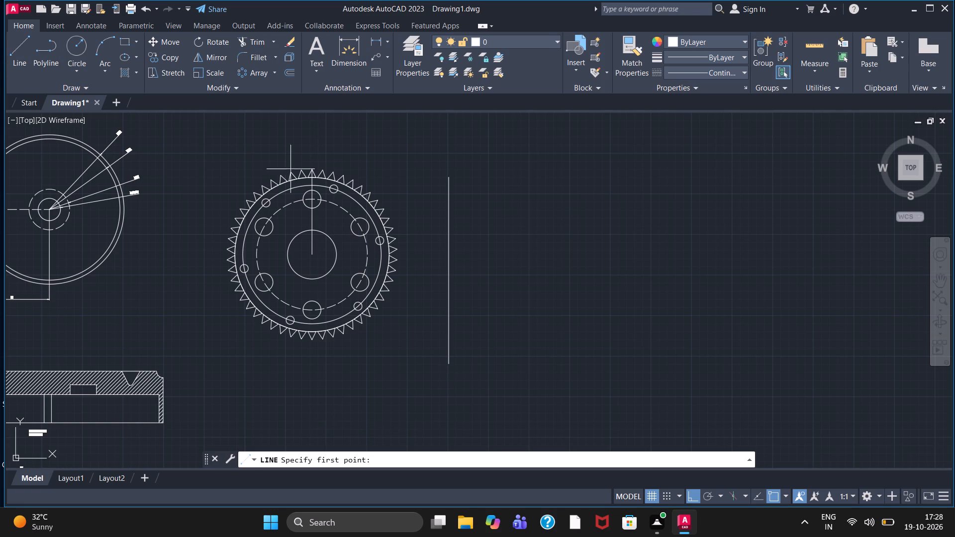
pyautogui.click(313, 167)
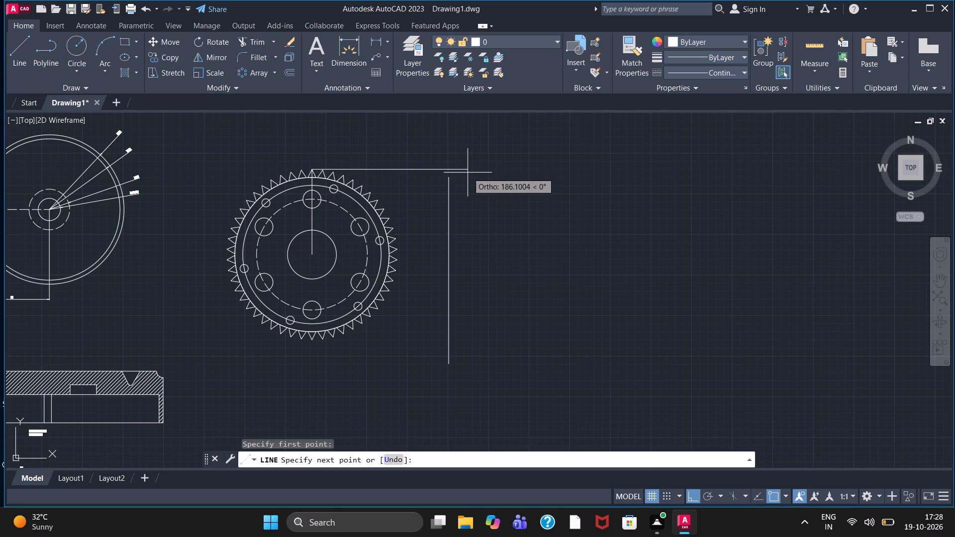
pyautogui.click(485, 173)
pyautogui.press('Escape')
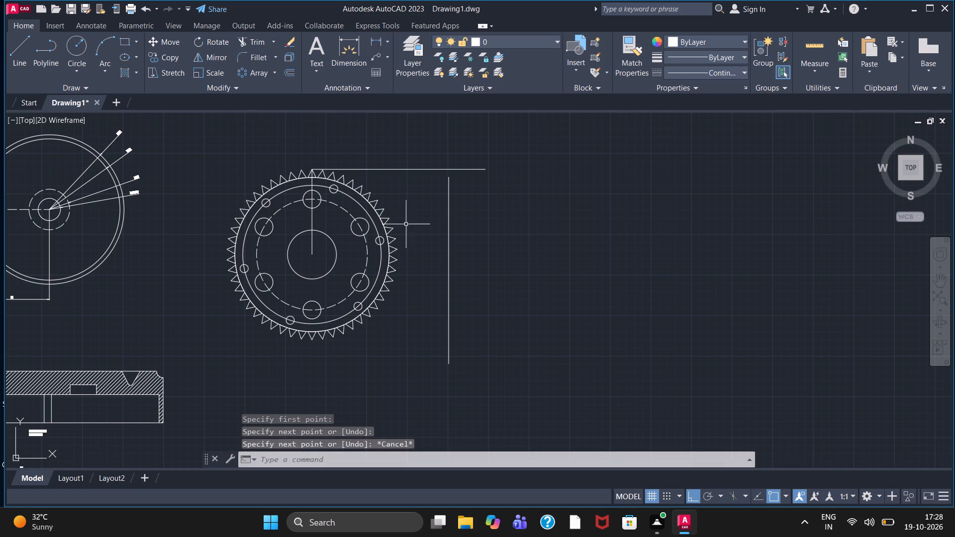
pyautogui.click(18, 42)
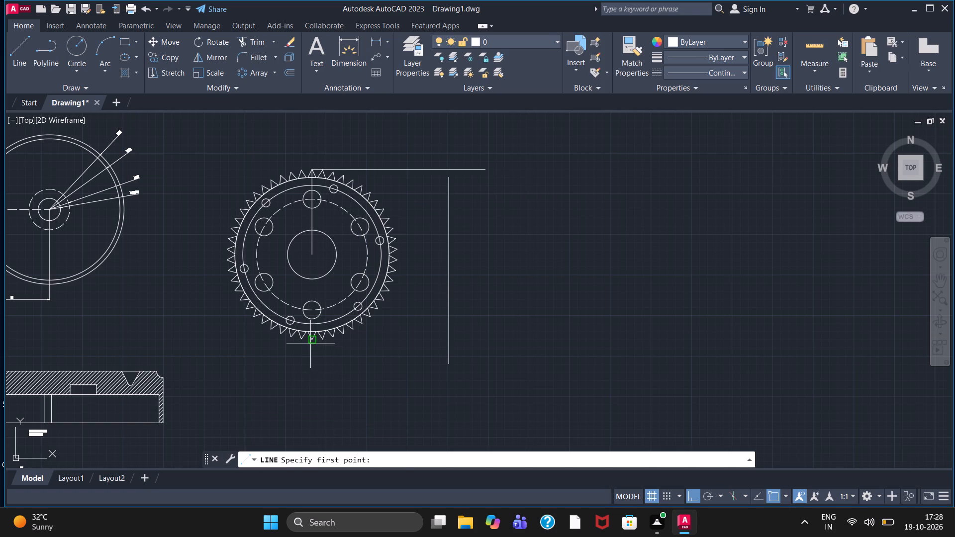
pyautogui.click(310, 343)
pyautogui.click(472, 340)
pyautogui.press('Escape')
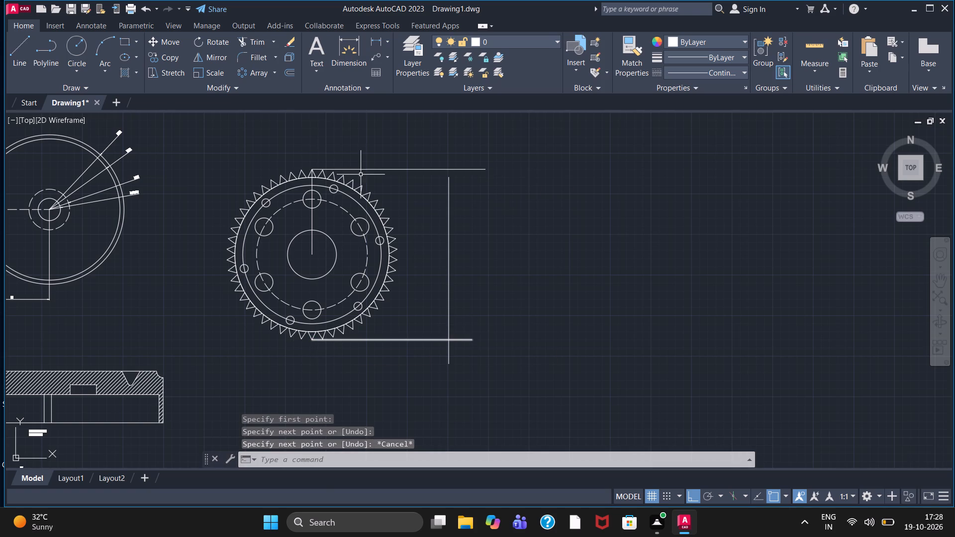
# Draw a line from the vertical line's top end upward past the upper projection line.
pyautogui.click(9, 57)
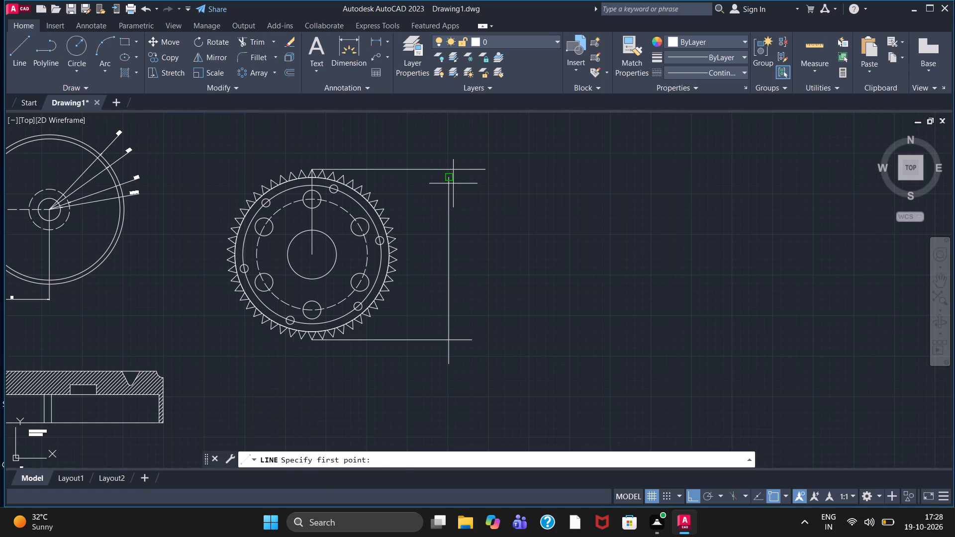
pyautogui.click(451, 183)
pyautogui.click(447, 154)
pyautogui.press('Escape')
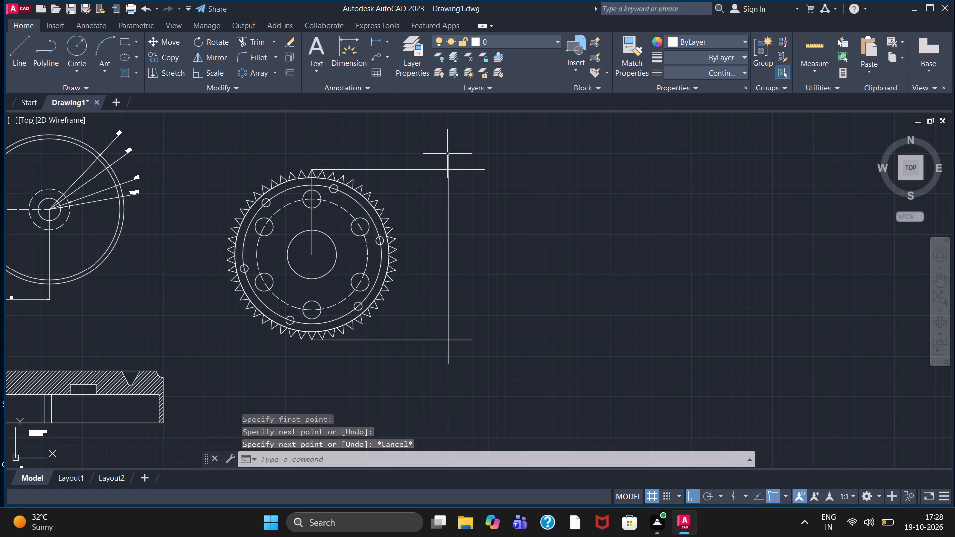
# Trim the vertical line's overhanging ends above the upper projection line and below the lower one.
pyautogui.scroll(2, 448, 149)
pyautogui.click(247, 47)
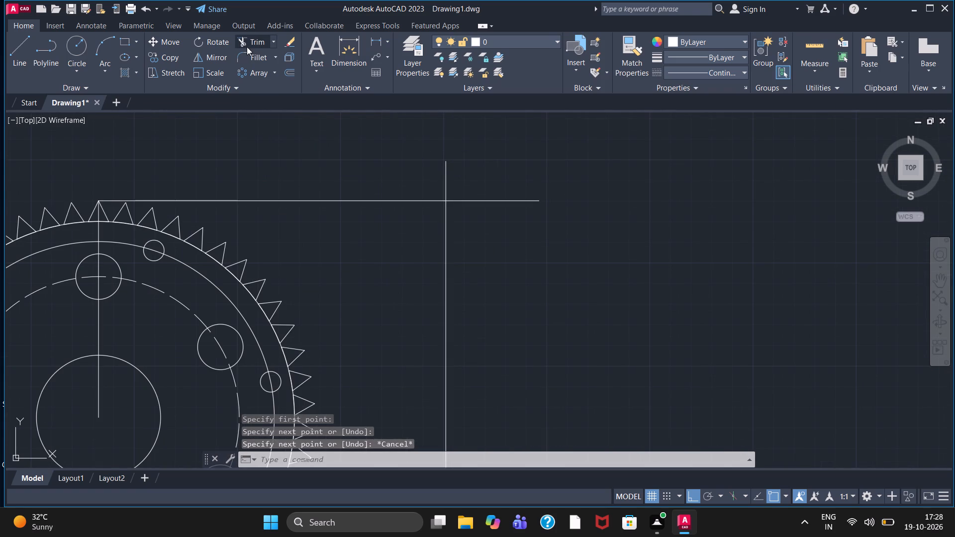
pyautogui.click(448, 182)
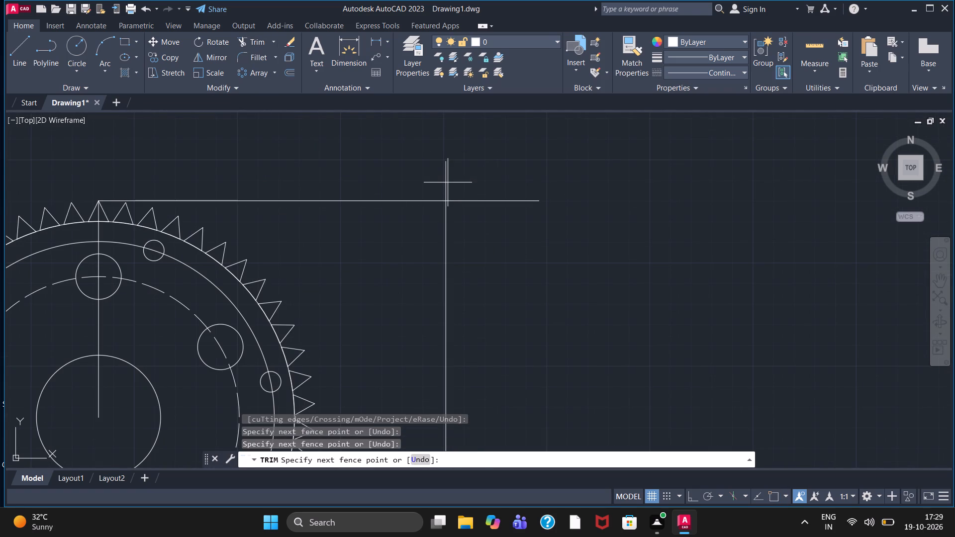
pyautogui.moveTo(448, 182); pyautogui.dragTo(434, 186)
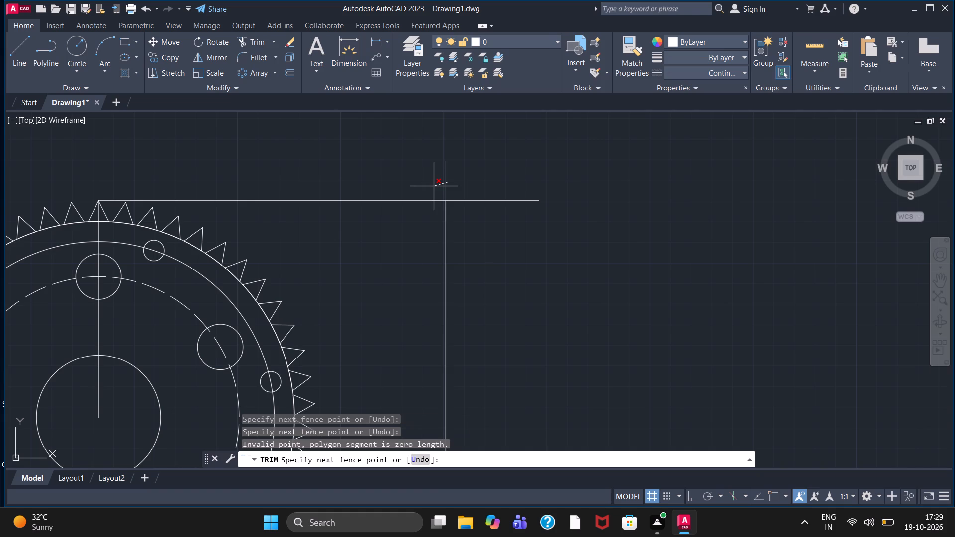
pyautogui.click(434, 186)
pyautogui.scroll(-1, 374, 278)
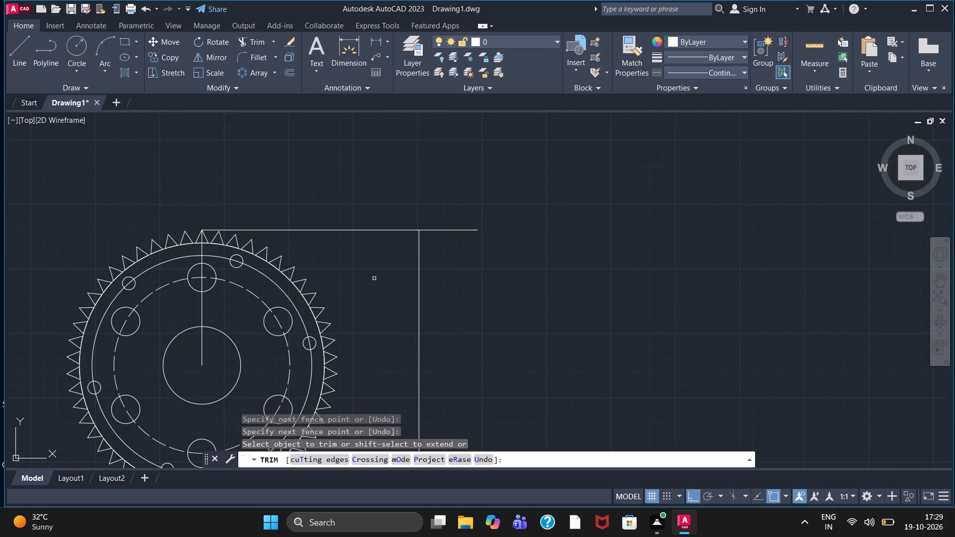
pyautogui.moveTo(374, 278); pyautogui.dragTo(387, 152, button='middle')
pyautogui.moveTo(423, 401); pyautogui.dragTo(463, 390)
pyautogui.press('Escape')
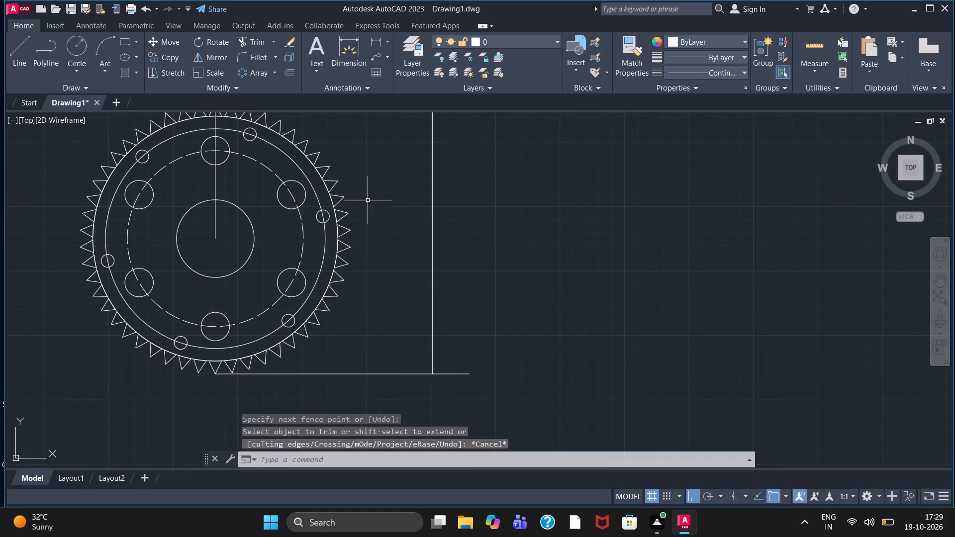
# Draw a line from the upper projection line's free end straight down to the lower line's level, and join it to that line's end.
pyautogui.moveTo(413, 184); pyautogui.dragTo(383, 317, button='middle')
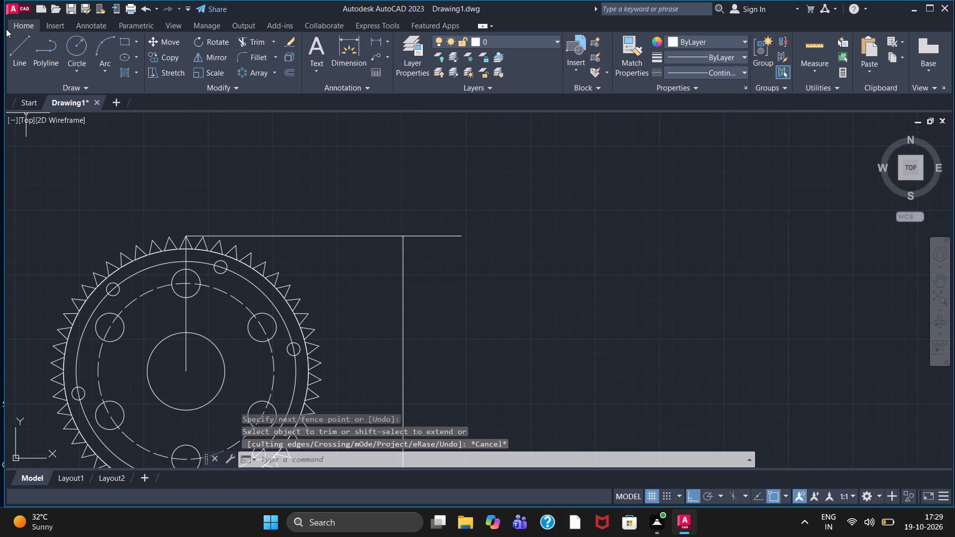
pyautogui.click(13, 45)
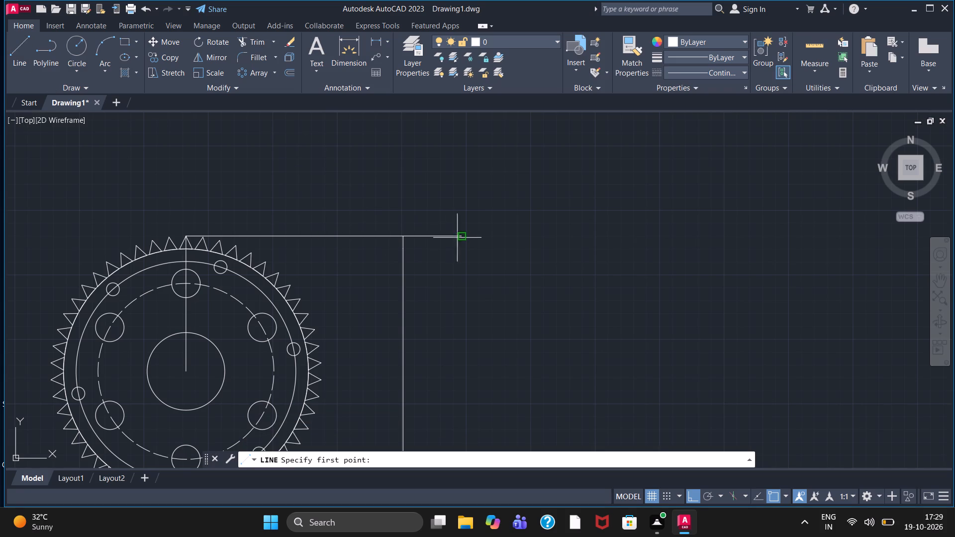
pyautogui.moveTo(461, 238); pyautogui.dragTo(460, 285)
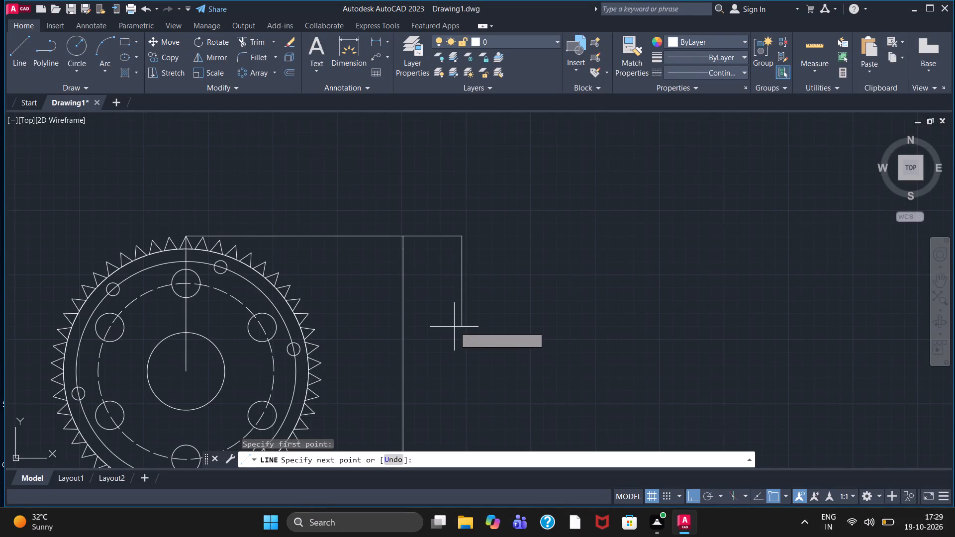
pyautogui.moveTo(454, 327); pyautogui.dragTo(440, 222, button='middle')
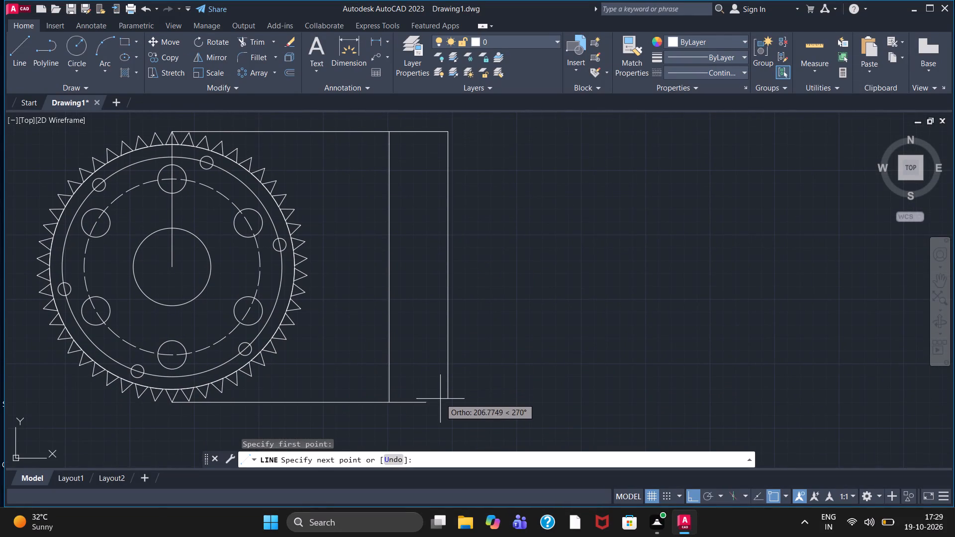
pyautogui.click(441, 403)
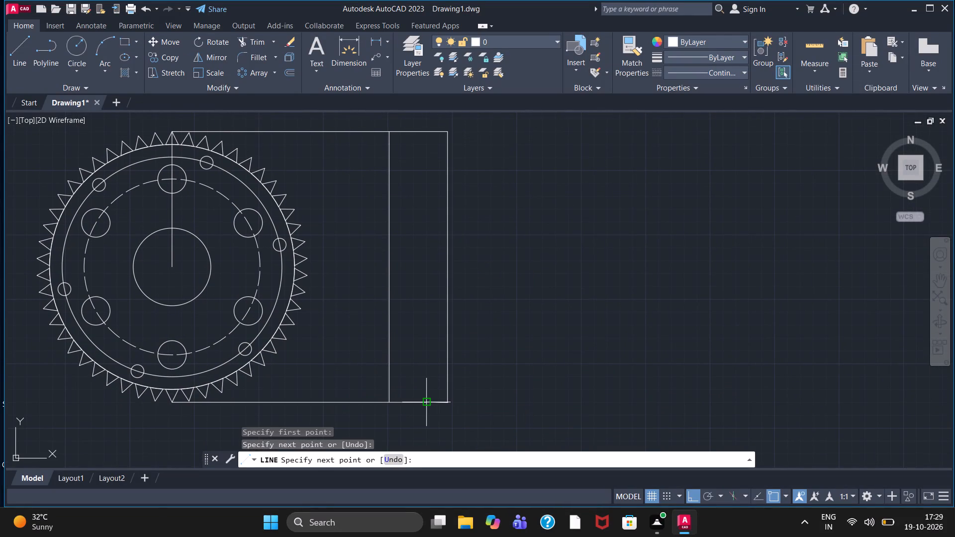
pyautogui.click(425, 404)
pyautogui.press('Escape')
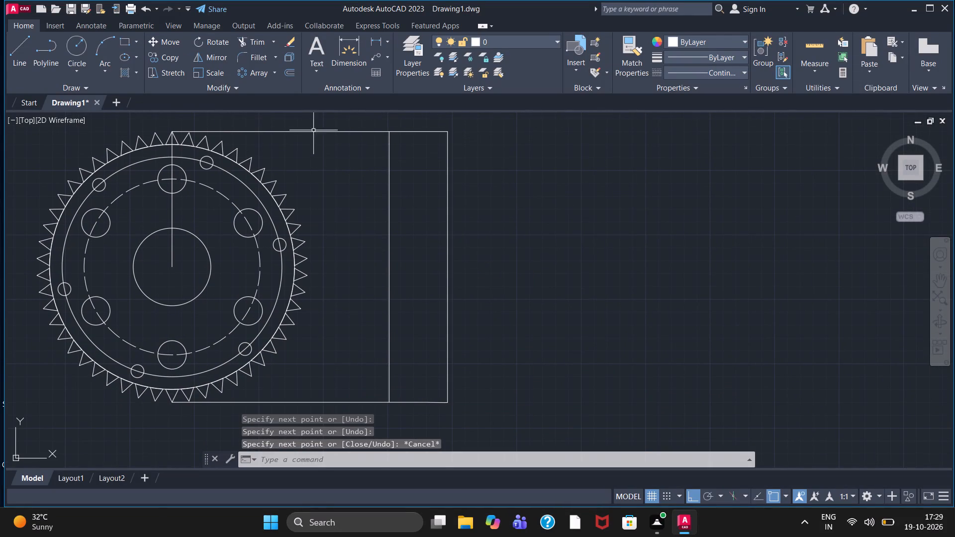
# Trim both projection lines between the gear and the side-view rectangle.
pyautogui.click(260, 40)
pyautogui.moveTo(332, 148); pyautogui.dragTo(332, 147)
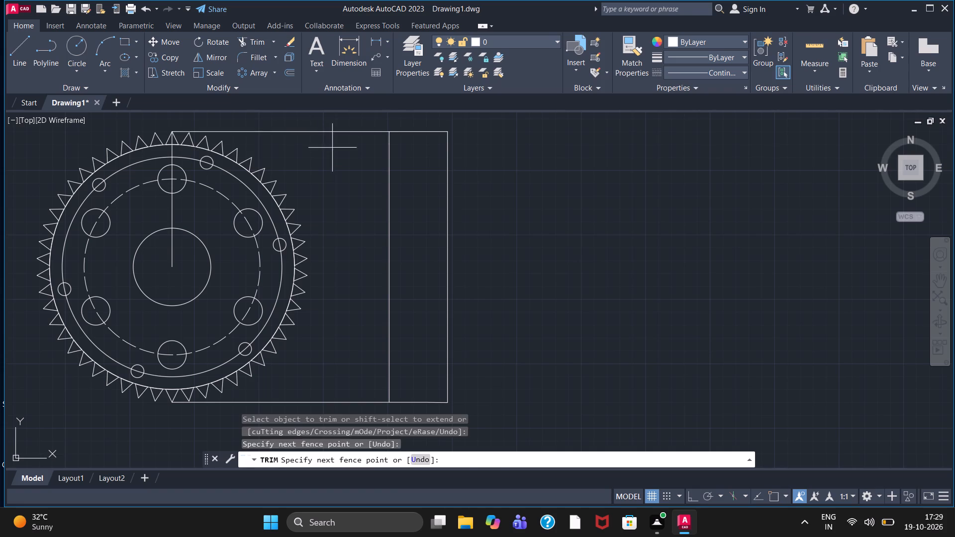
pyautogui.moveTo(332, 147); pyautogui.dragTo(335, 120)
pyautogui.moveTo(337, 392); pyautogui.dragTo(342, 423)
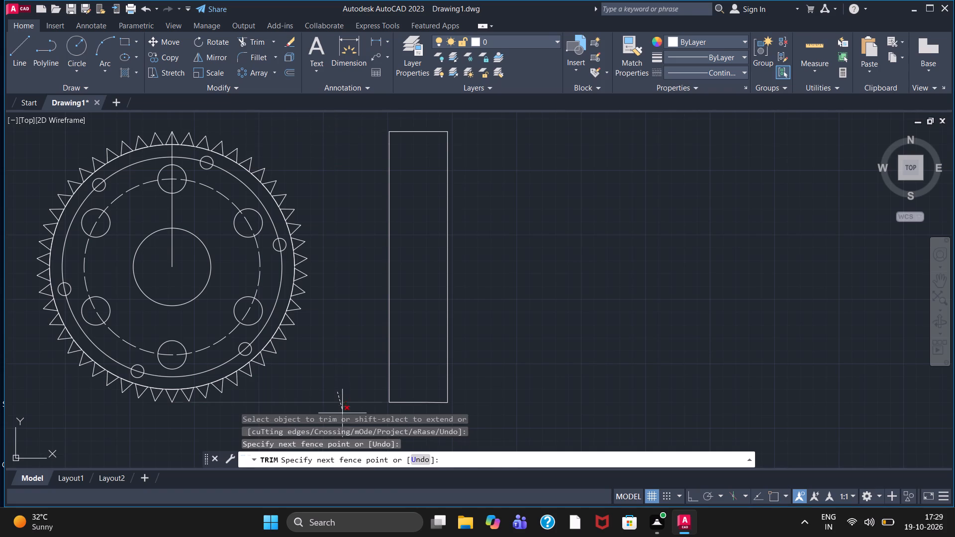
pyautogui.press('Escape')
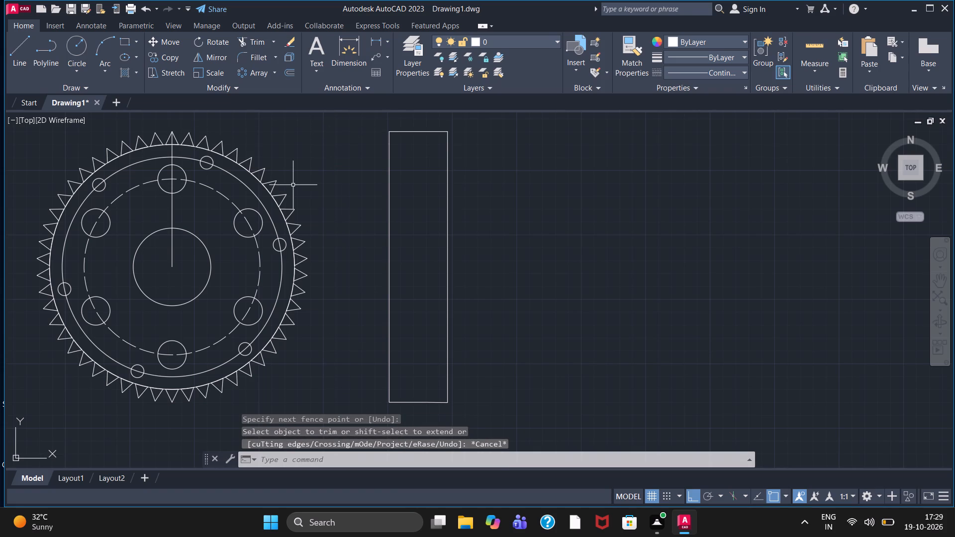
# From the side-view rectangle's top corner nearest the gear, draw 3-unit downward segments alternating with two horizontal tooth lines extending past the opposite sides.
pyautogui.click(13, 45)
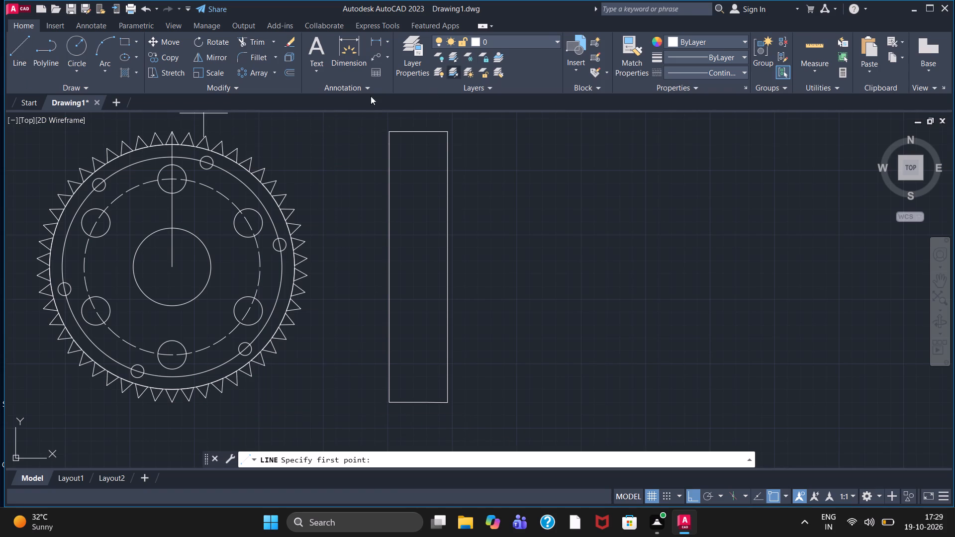
pyautogui.click(387, 133)
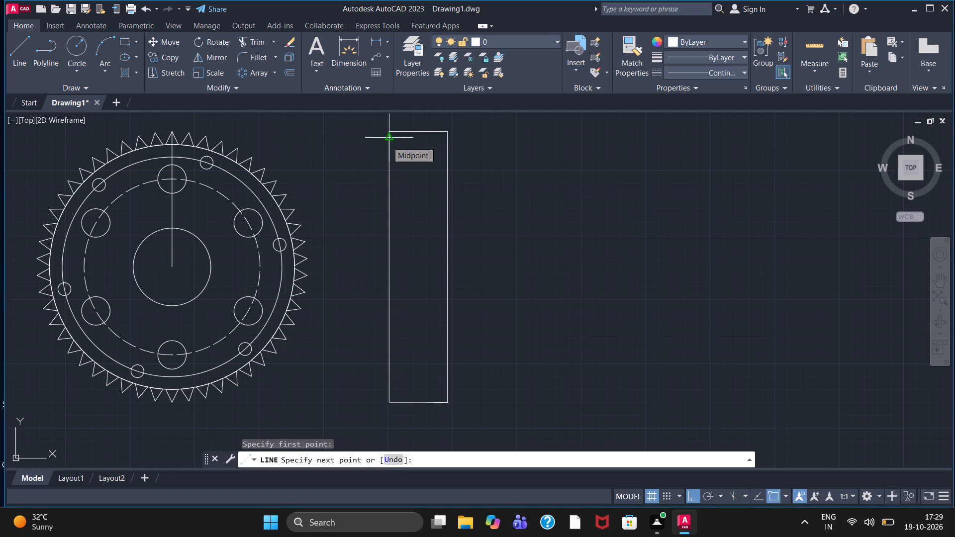
pyautogui.press('3')
pyautogui.press('Return')
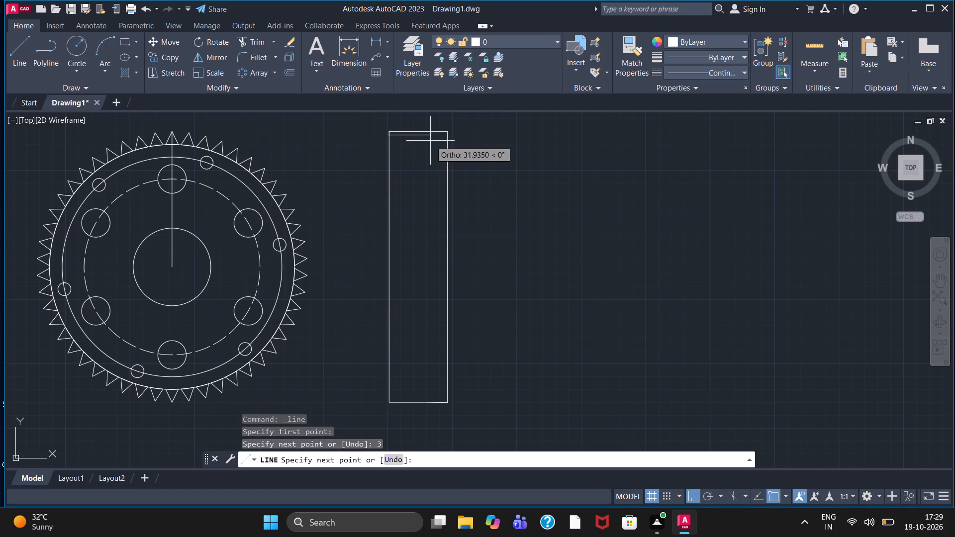
pyautogui.click(456, 142)
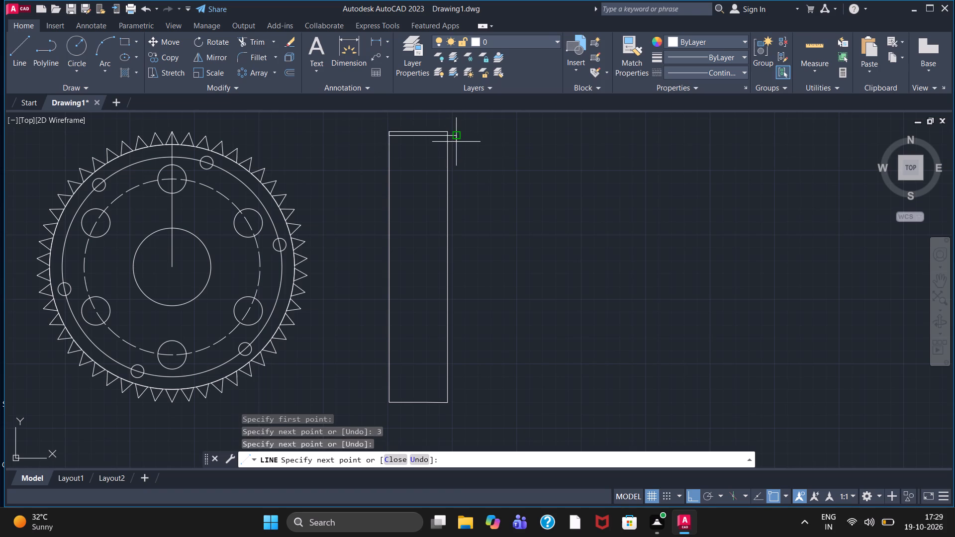
pyautogui.press('3')
pyautogui.press('Return')
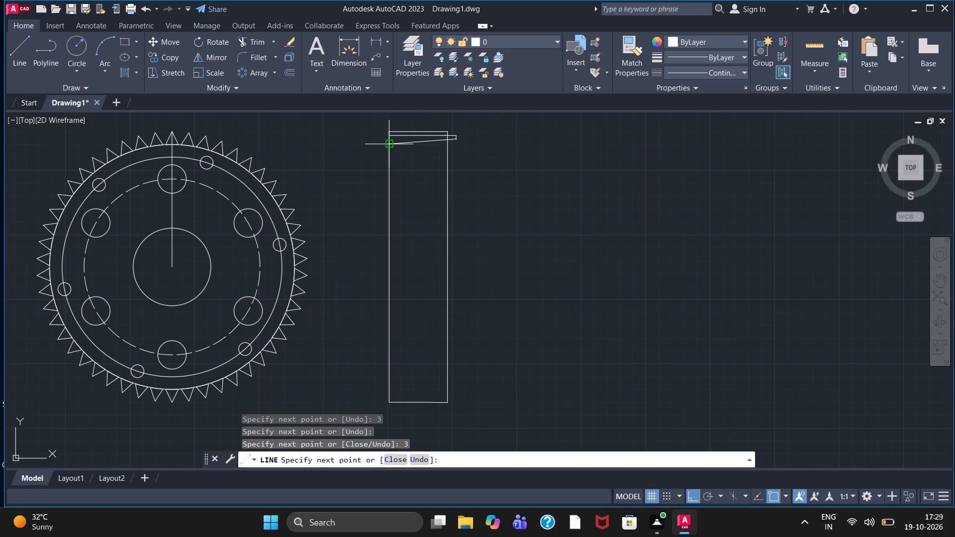
pyautogui.click(376, 138)
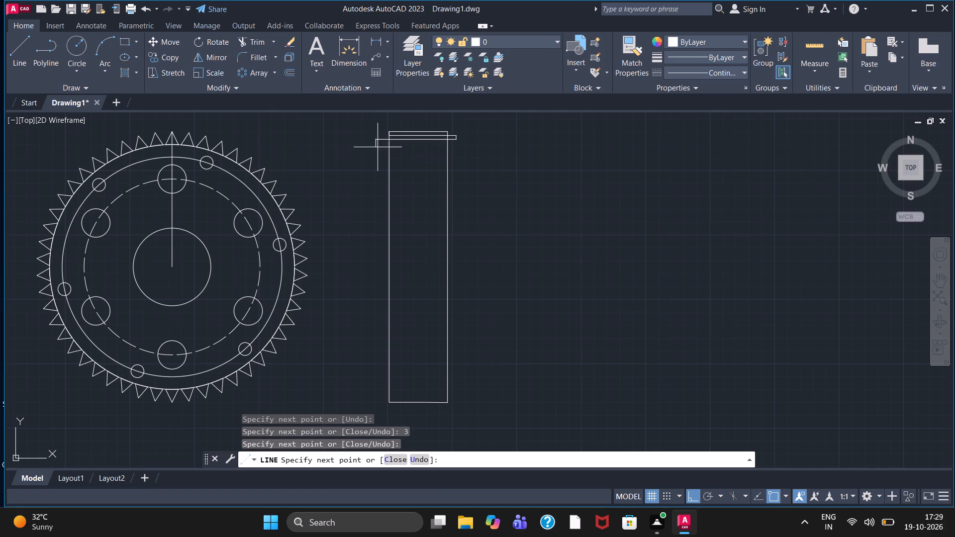
pyautogui.press('Return')
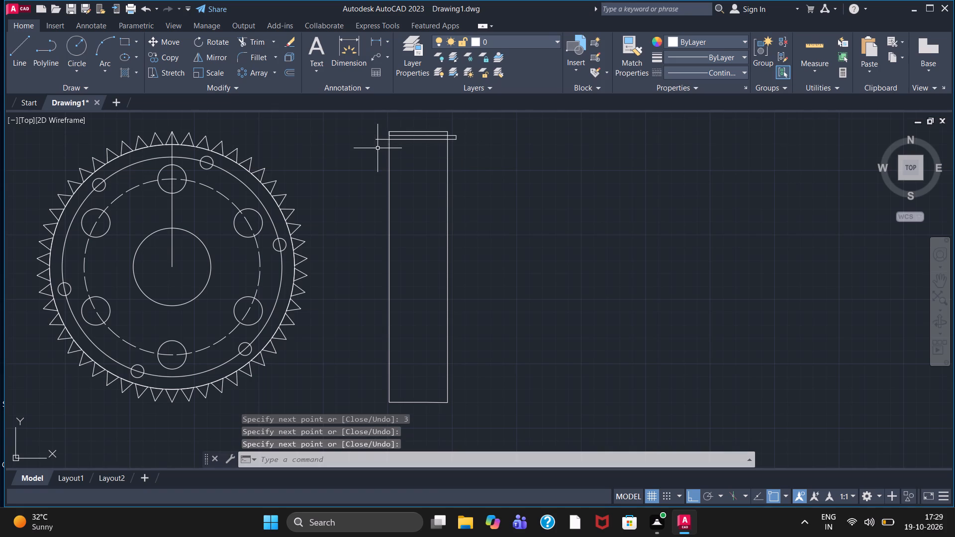
pyautogui.press('3')
pyautogui.press('Return')
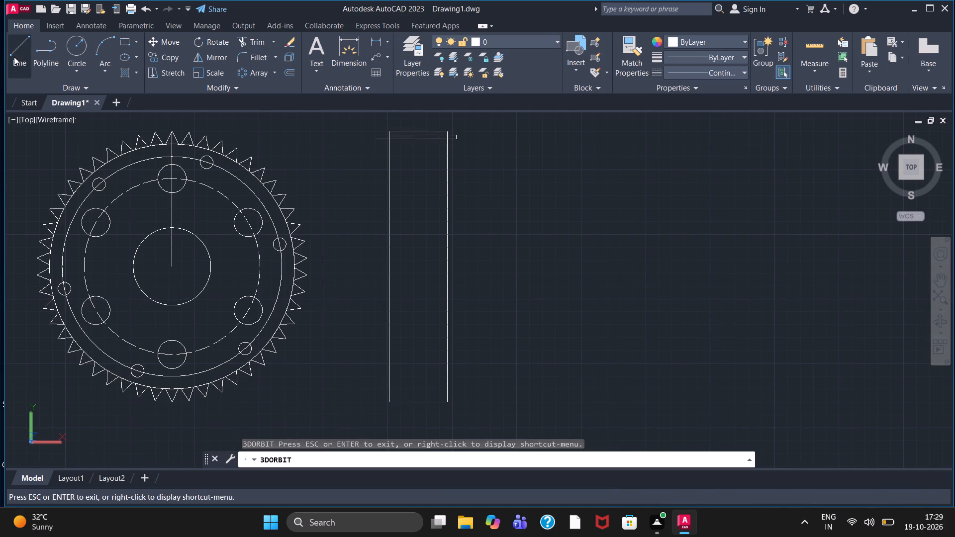
# Continue the zigzag from its free end with four more horizontal lines across the side-view rectangle, each 3 units below the previous one.
pyautogui.click(14, 57)
pyautogui.click(379, 145)
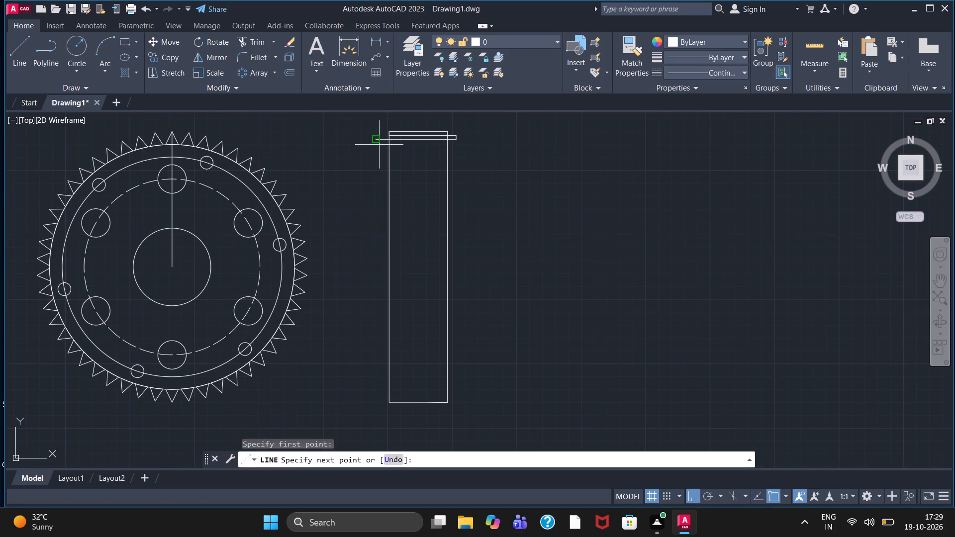
pyautogui.press('3')
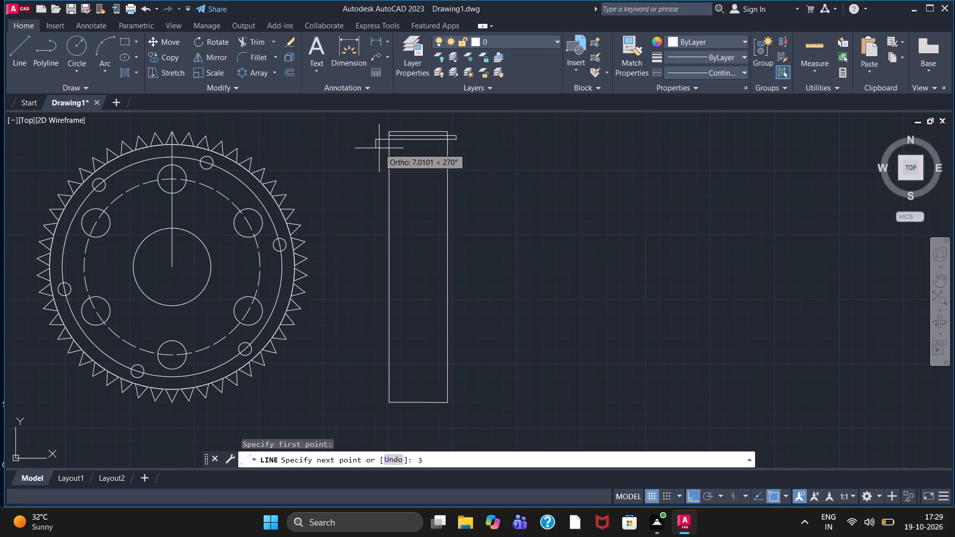
pyautogui.press('Return')
pyautogui.click(457, 147)
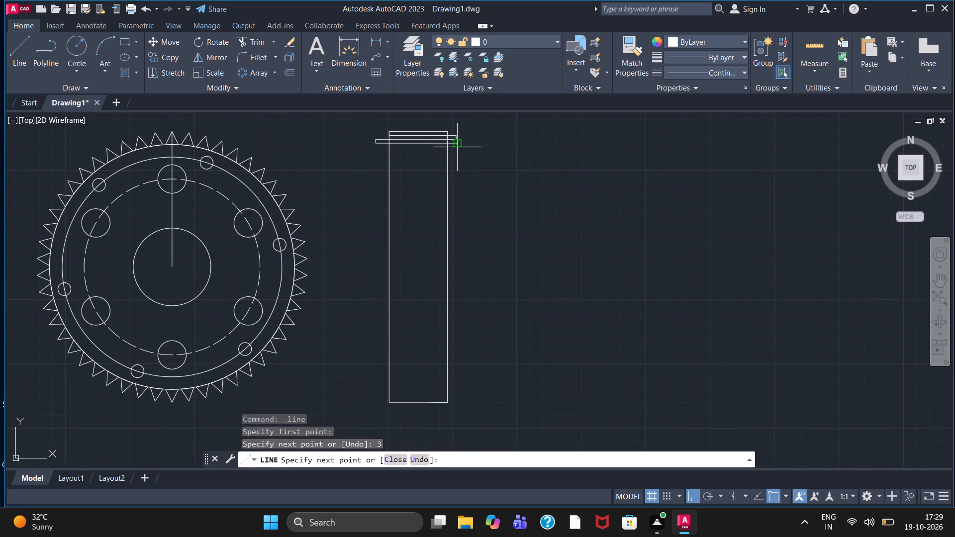
pyautogui.scroll(2, 458, 157)
pyautogui.press('3')
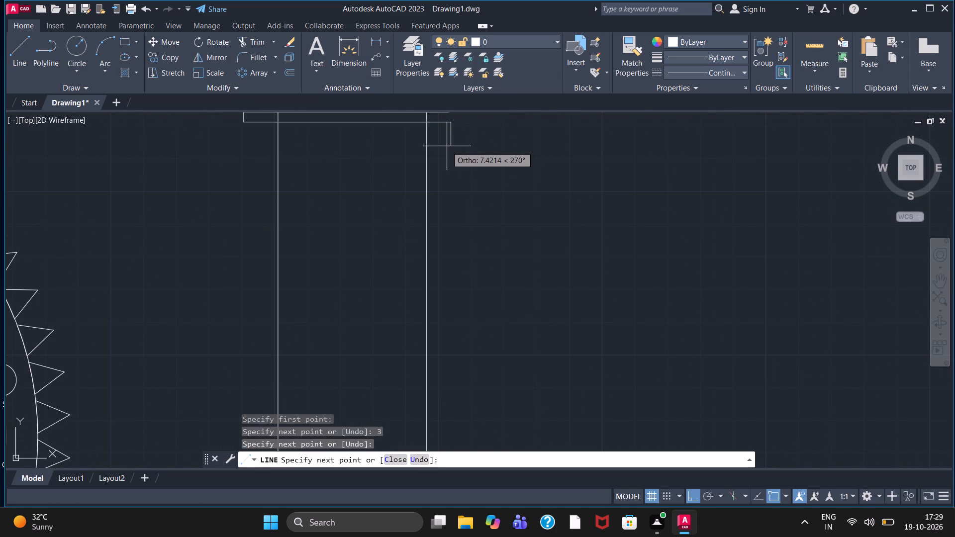
pyautogui.press('Return')
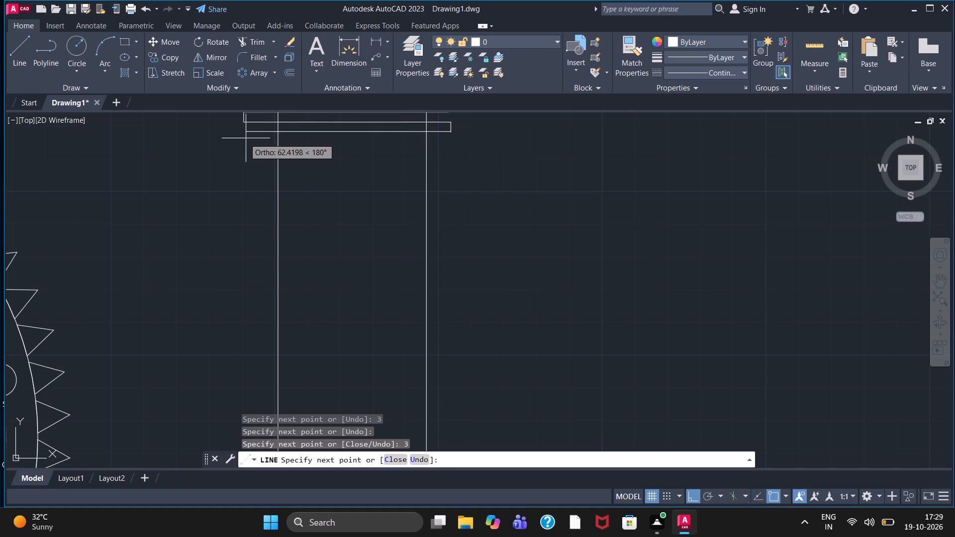
pyautogui.click(244, 137)
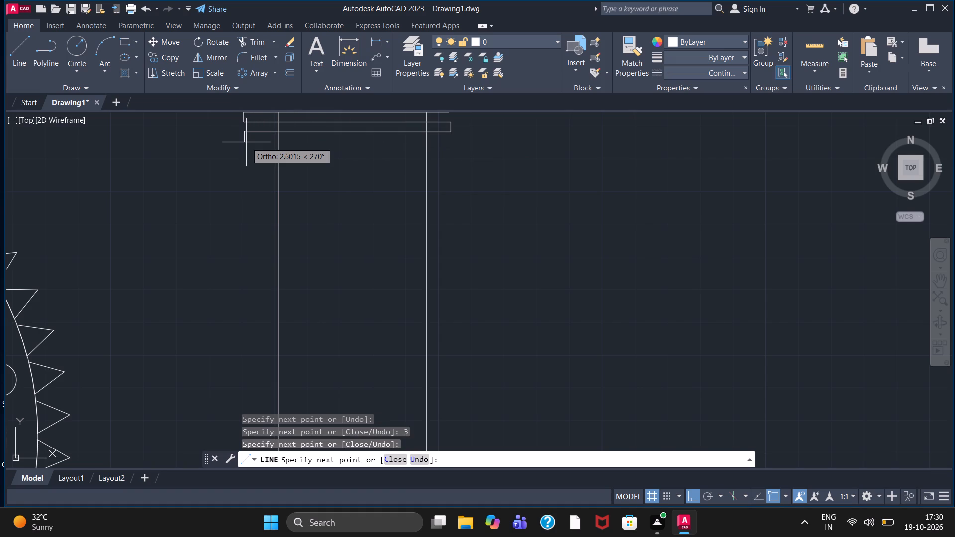
pyautogui.press('3')
pyautogui.press('Return')
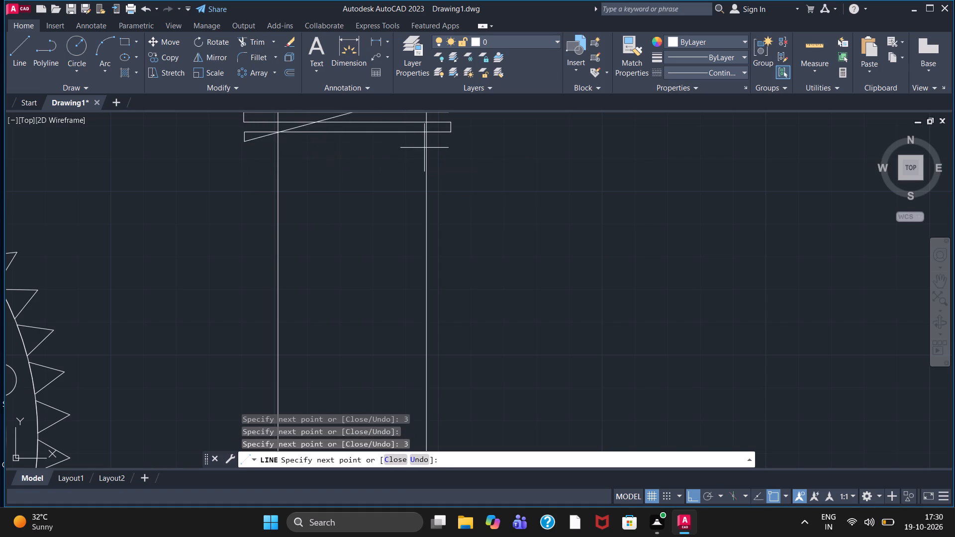
pyautogui.click(449, 151)
pyautogui.press('3')
pyautogui.press('Return')
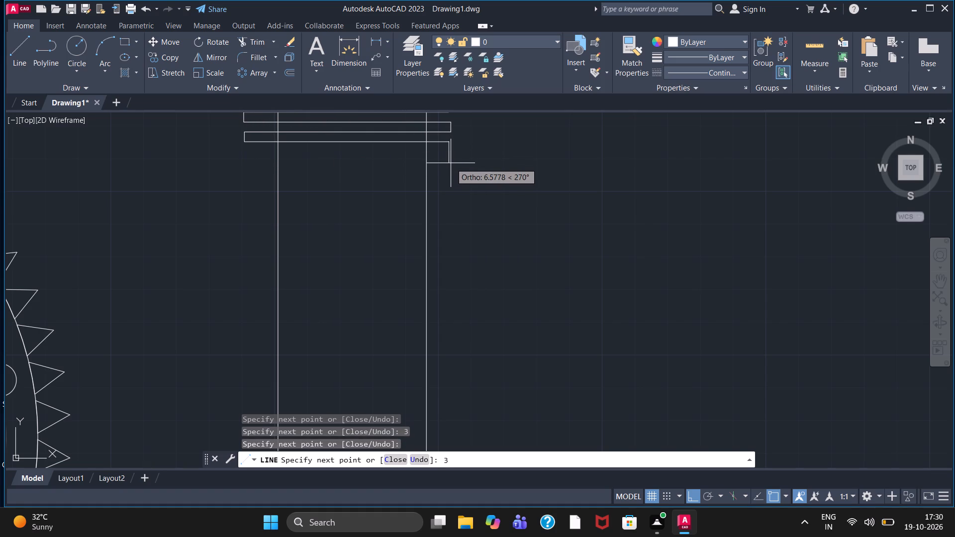
pyautogui.click(245, 154)
# Continue the zigzag down the side-view rectangle with four more horizontal tooth lines about 62 units long, each preceded by a 3-unit downward segment.
pyautogui.press('3')
pyautogui.press('Return')
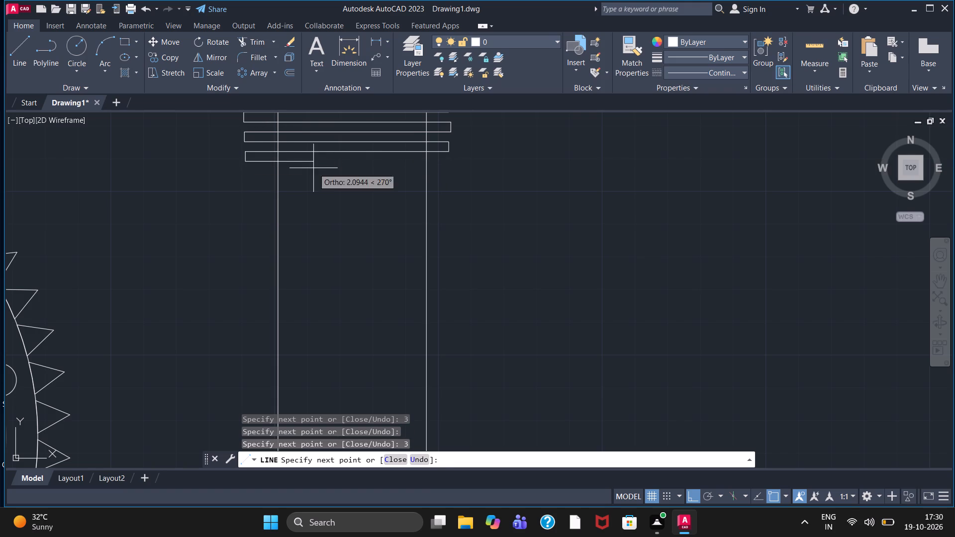
pyautogui.click(447, 165)
pyautogui.press('3')
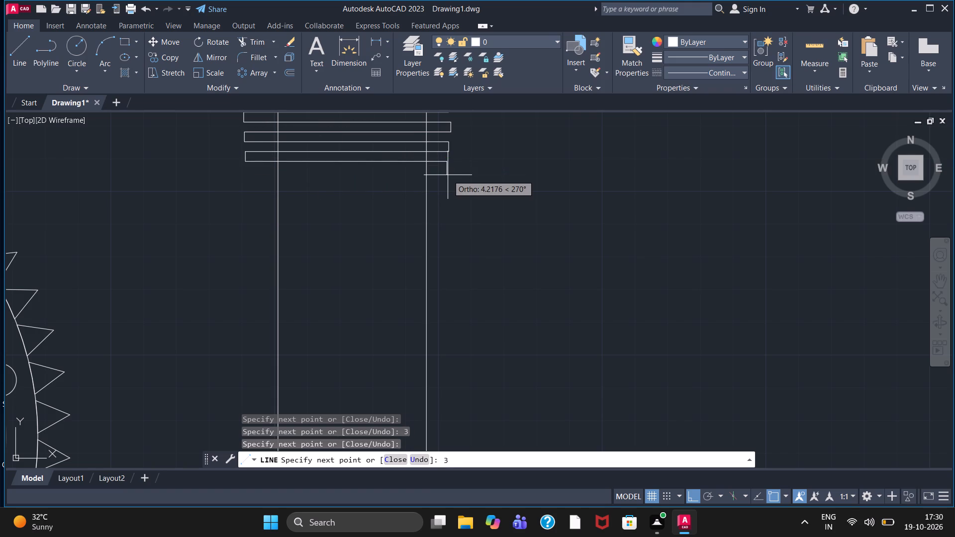
pyautogui.press('Return')
pyautogui.click(239, 176)
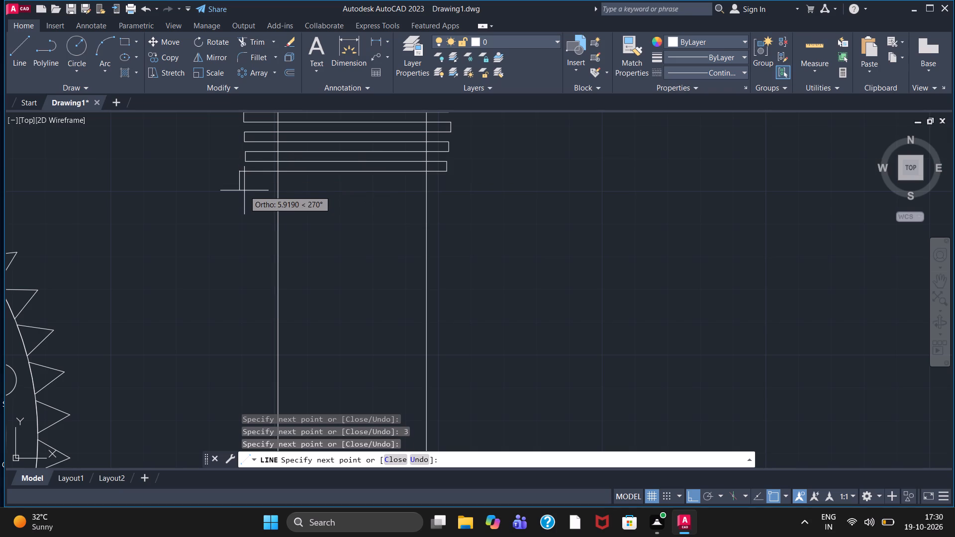
pyautogui.press('3')
pyautogui.press('Return')
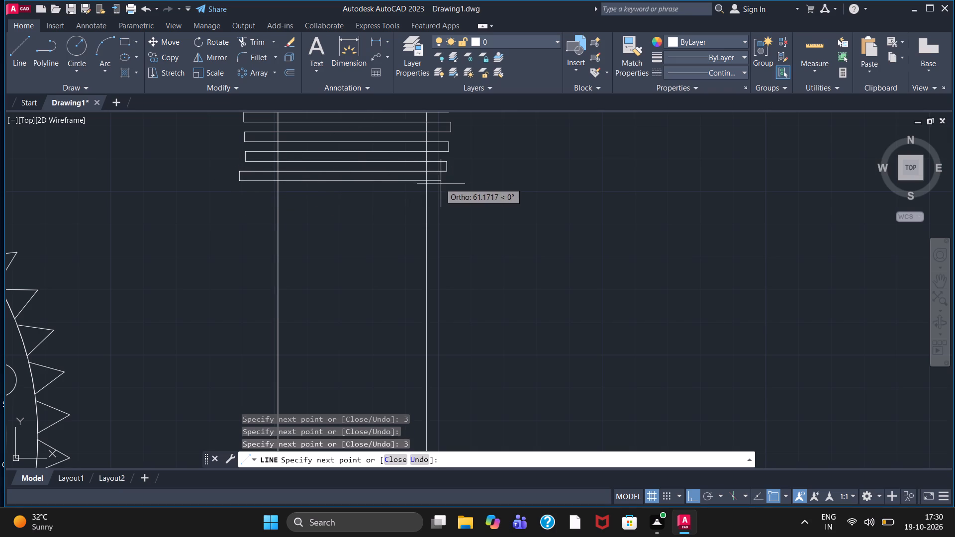
pyautogui.click(446, 186)
pyautogui.press('3')
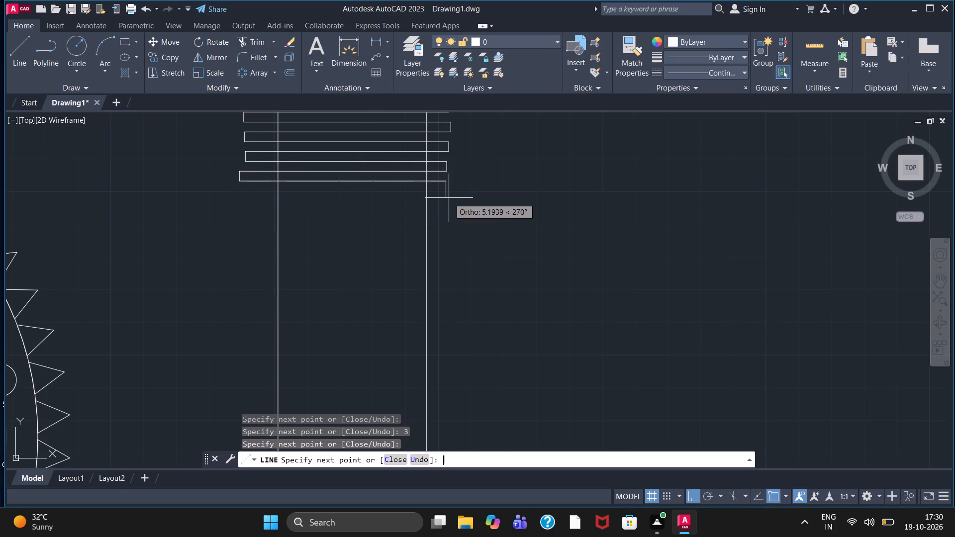
pyautogui.press('Return')
pyautogui.click(244, 201)
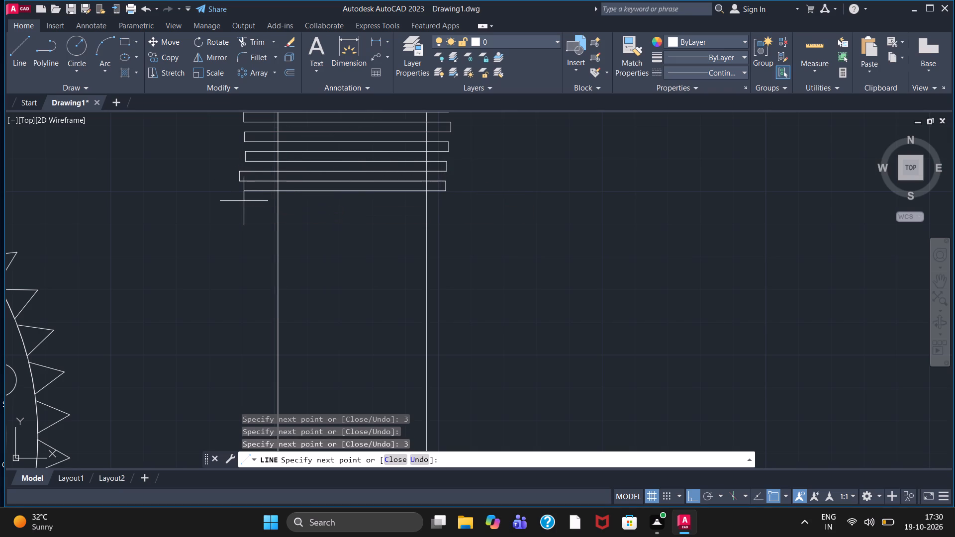
# From the gear-side end, add four more tooth lines about 62 units long across the side-view rectangle, each after a 3-unit drop.
pyautogui.press('3')
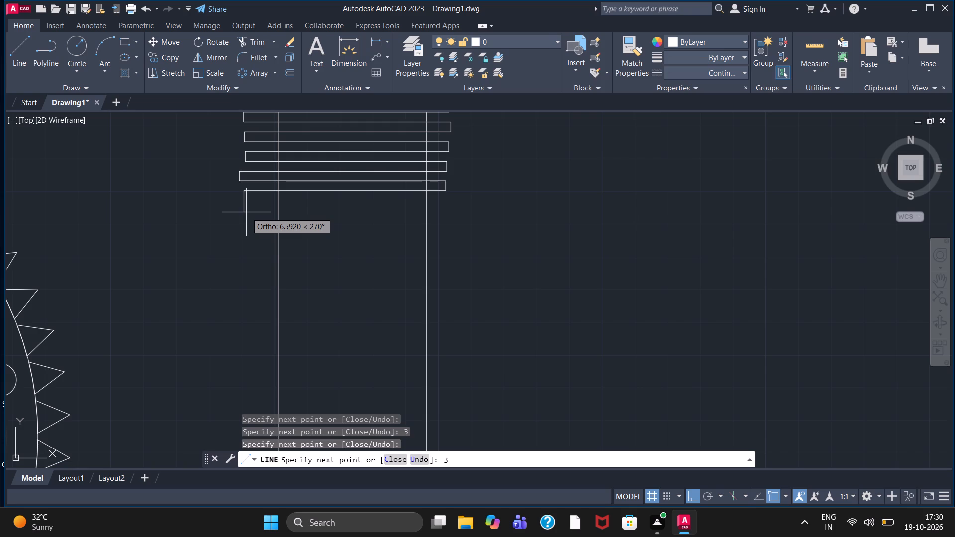
pyautogui.press('Return')
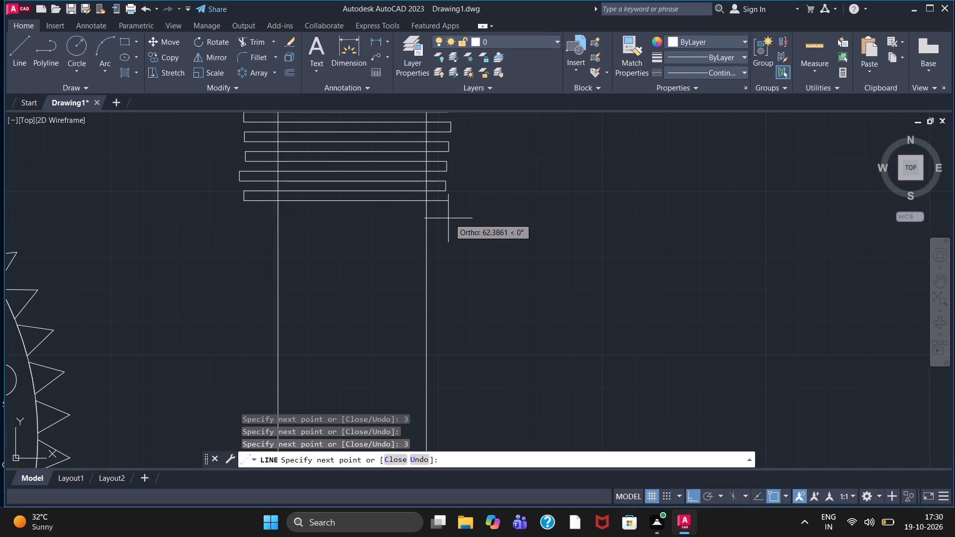
pyautogui.click(453, 218)
pyautogui.press('3')
pyautogui.press('Return')
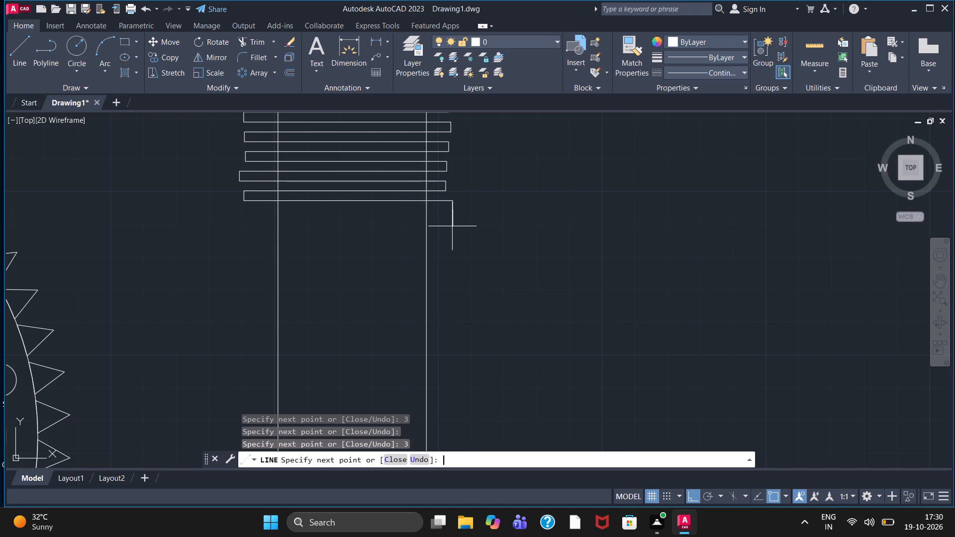
pyautogui.click(244, 212)
pyautogui.press('3')
pyautogui.press('Return')
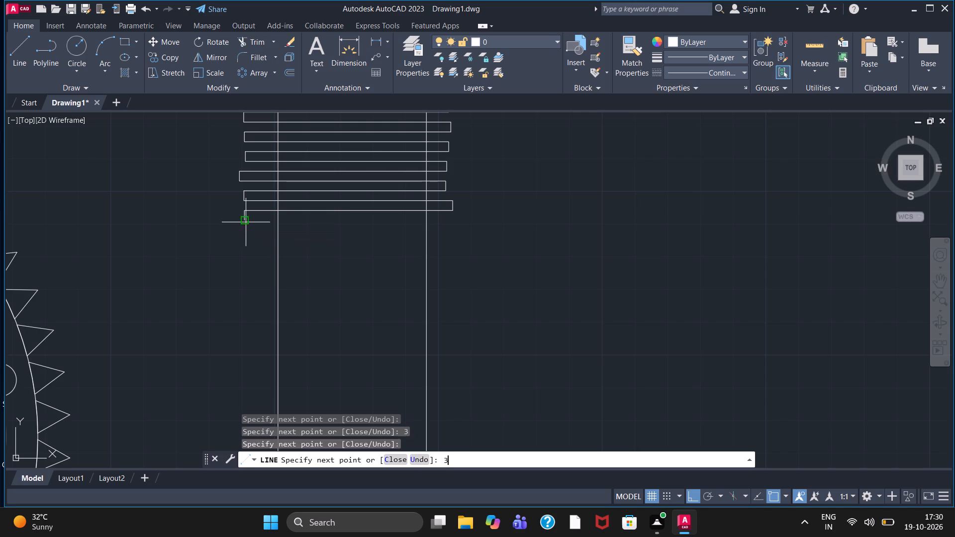
pyautogui.click(446, 222)
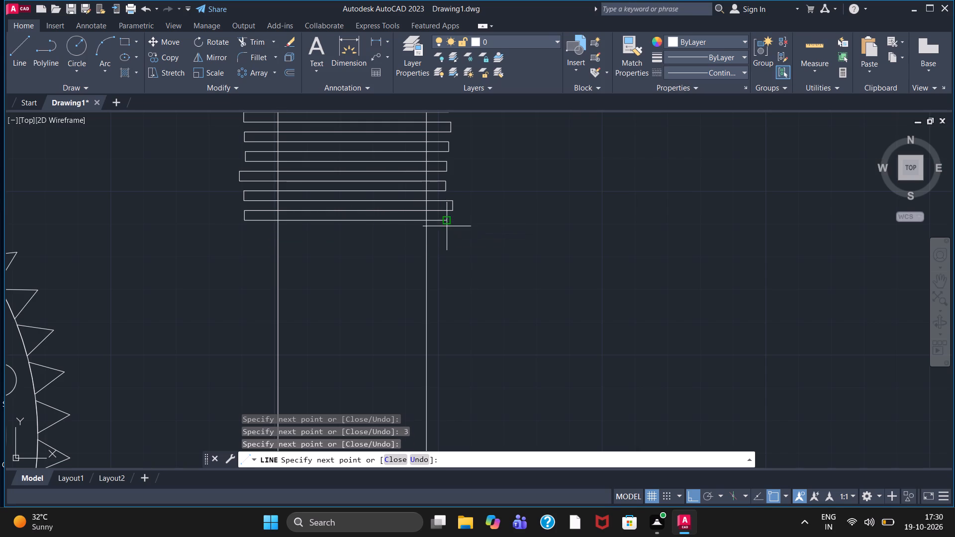
pyautogui.press('3')
pyautogui.press('Return')
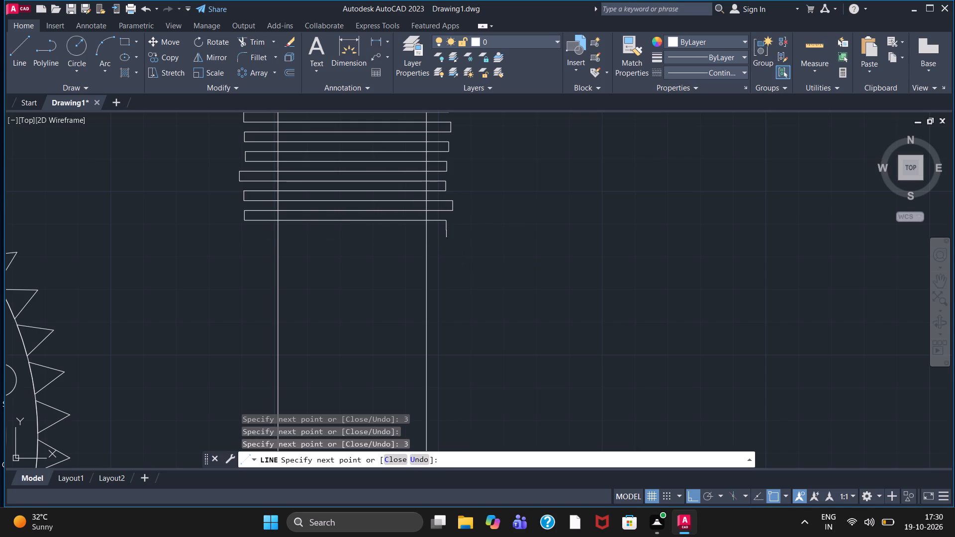
pyautogui.click(247, 232)
# Extend the zigzag with four more horizontal tooth lines overhanging both rectangle sides, stepping down 3 units before each one.
pyautogui.press('3')
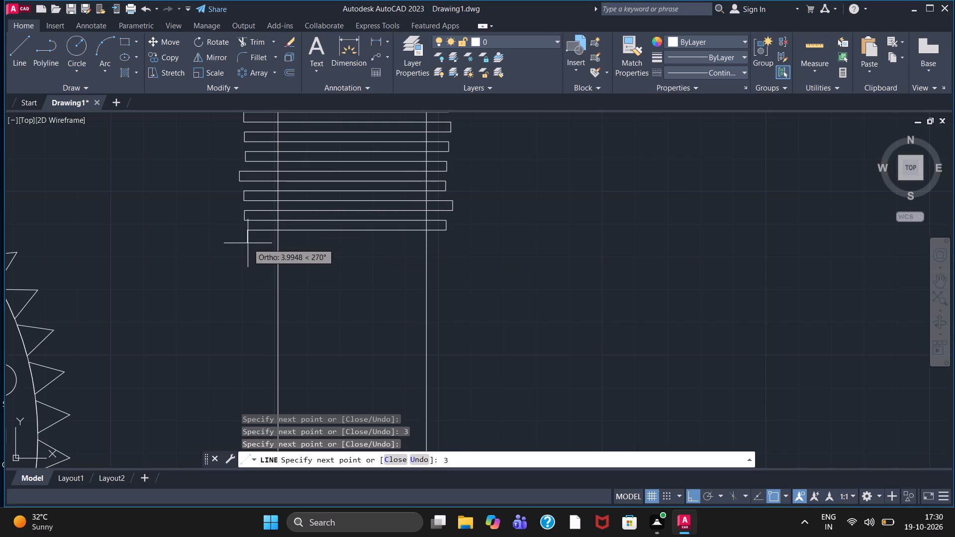
pyautogui.press('Return')
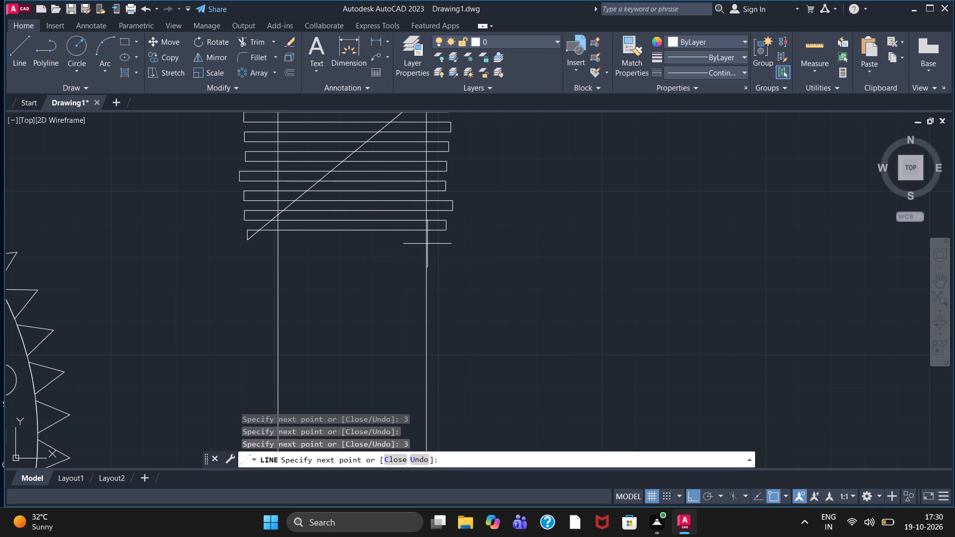
pyautogui.doubleClick(442, 247)
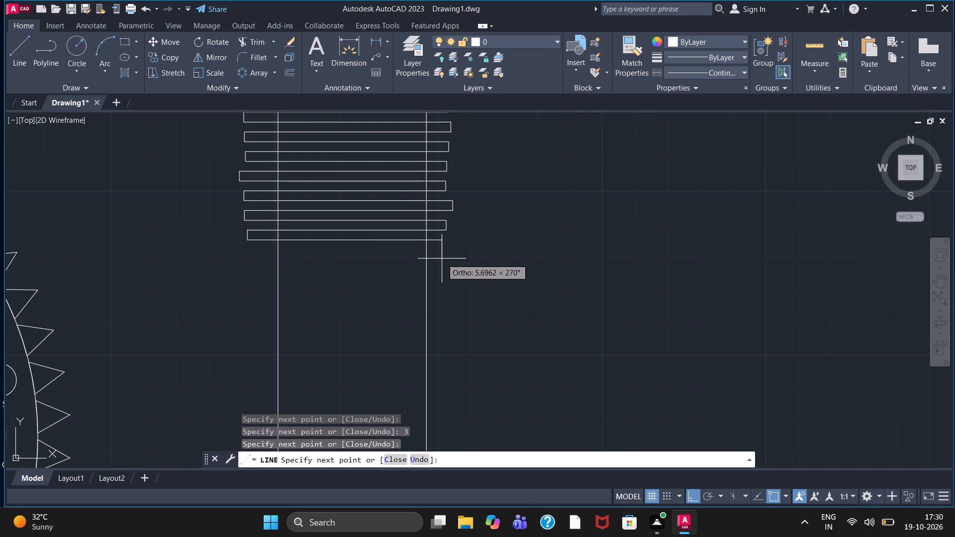
pyautogui.press('3')
pyautogui.press('Return')
pyautogui.click(250, 247)
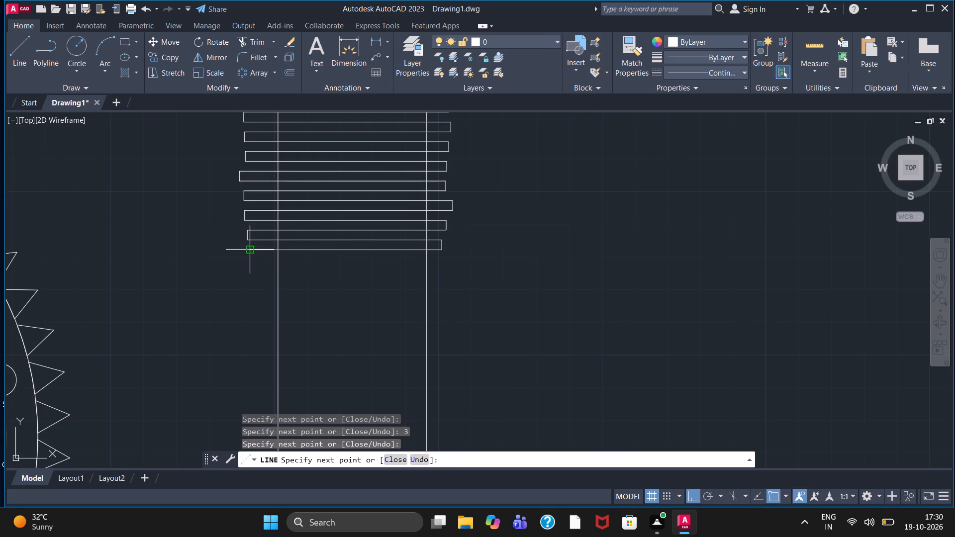
pyautogui.press('3')
pyautogui.press('Return')
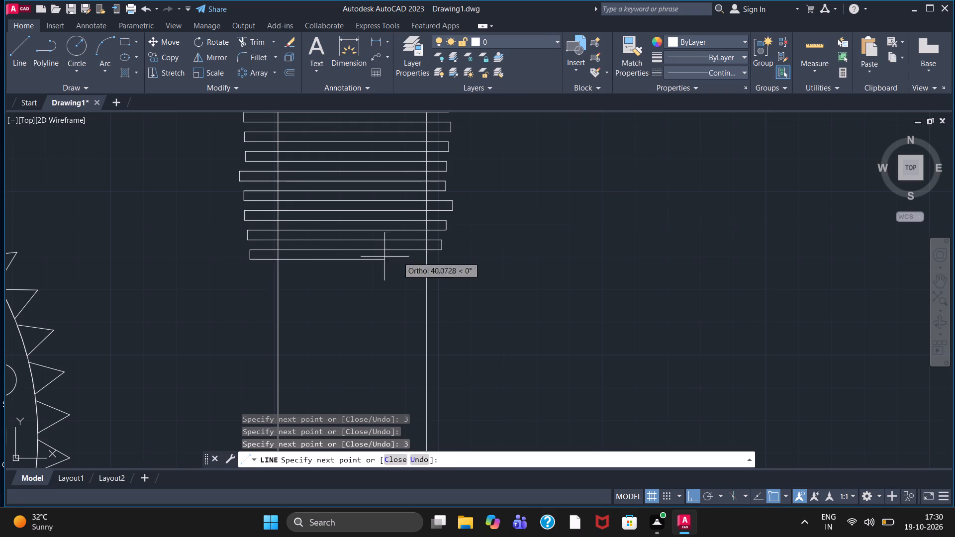
pyautogui.click(443, 264)
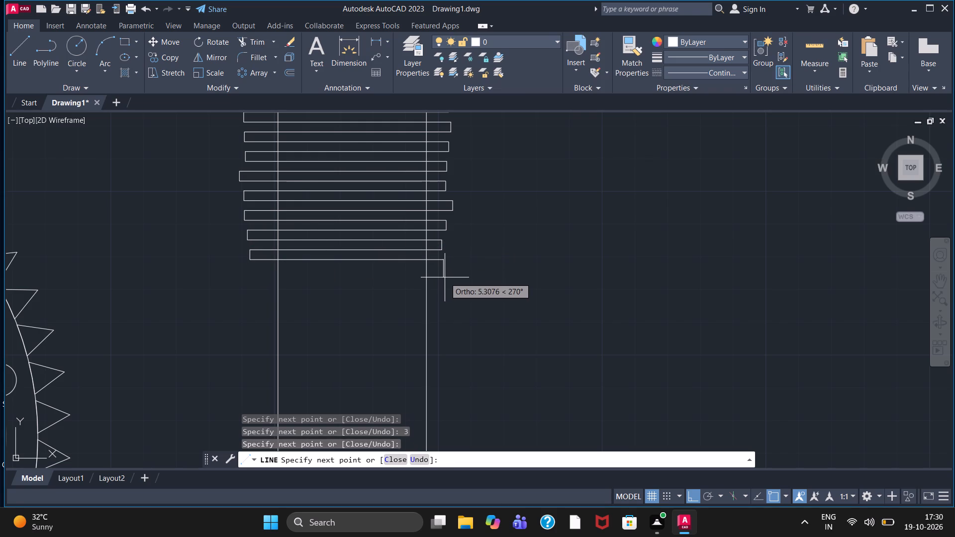
pyautogui.press('3')
pyautogui.press('Return')
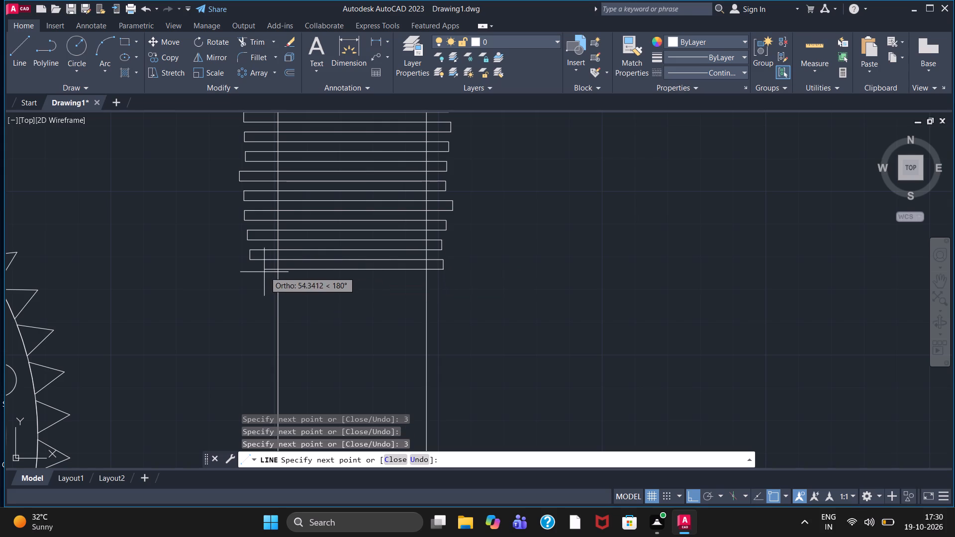
pyautogui.click(253, 272)
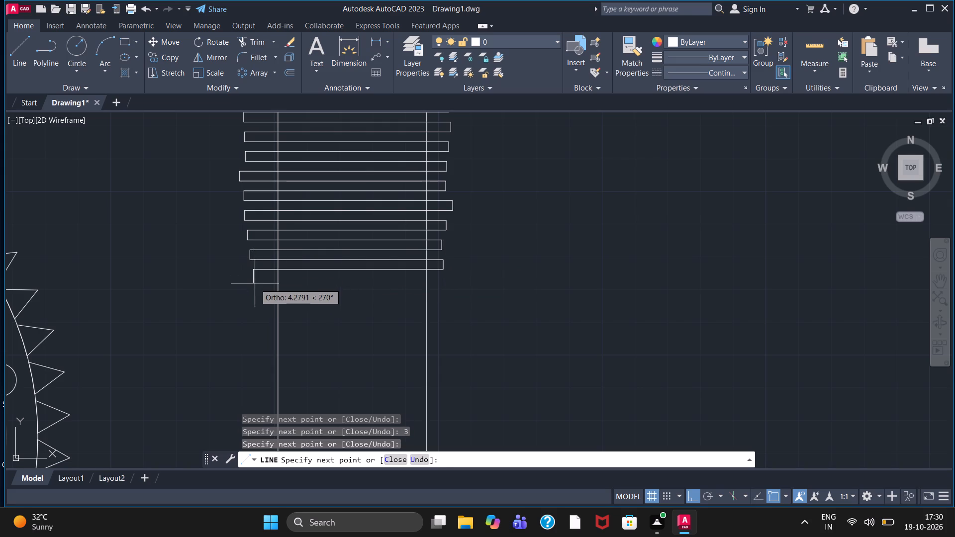
# Draw four further horizontal tooth lines slightly past both sides of the side-view rectangle, linked by 3-unit downward segments.
pyautogui.press('3')
pyautogui.press('Return')
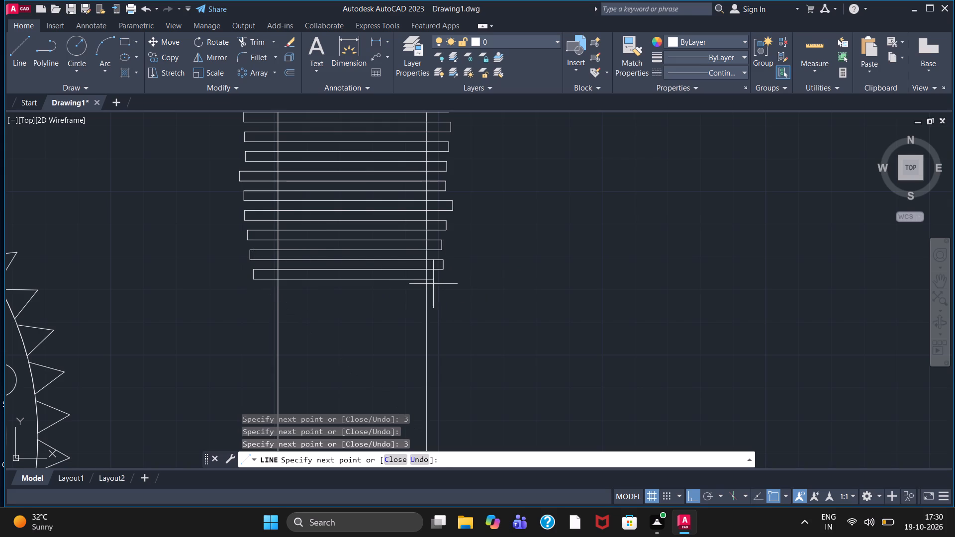
pyautogui.click(439, 284)
pyautogui.press('3')
pyautogui.press('Return')
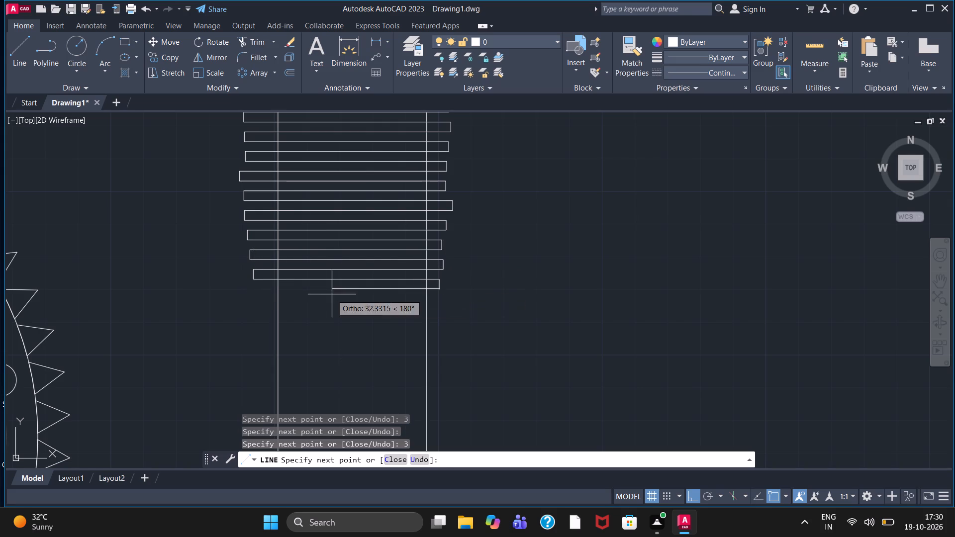
pyautogui.click(254, 290)
pyautogui.press('3')
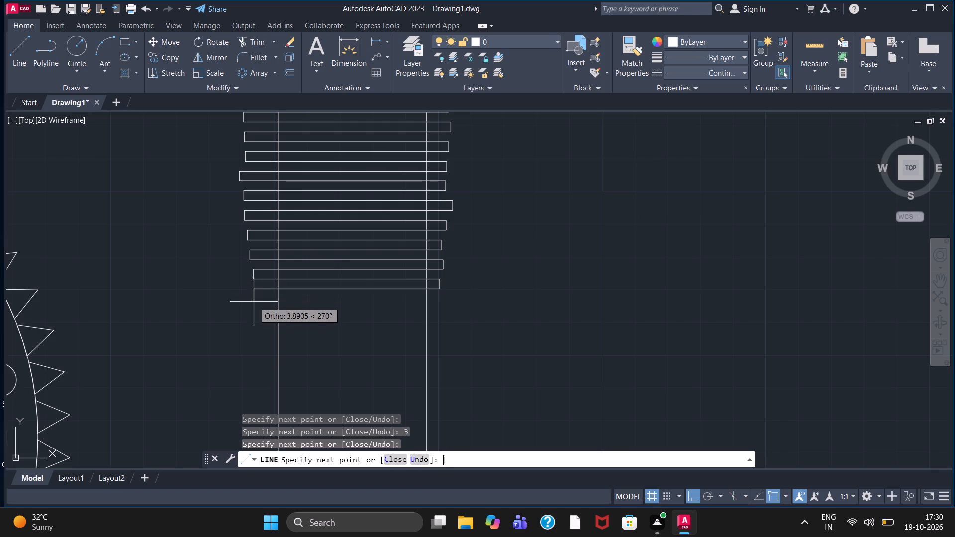
pyautogui.press('Return')
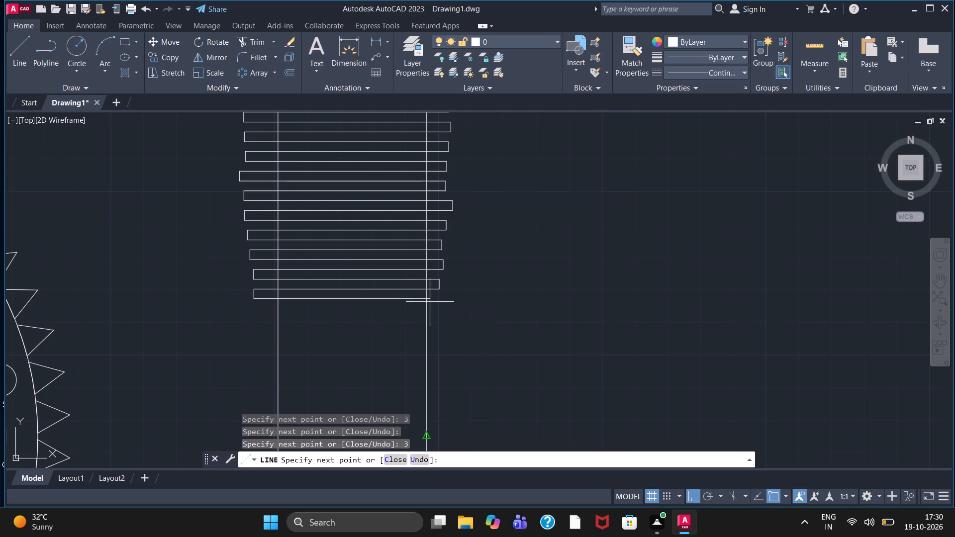
pyautogui.click(439, 303)
pyautogui.press('3')
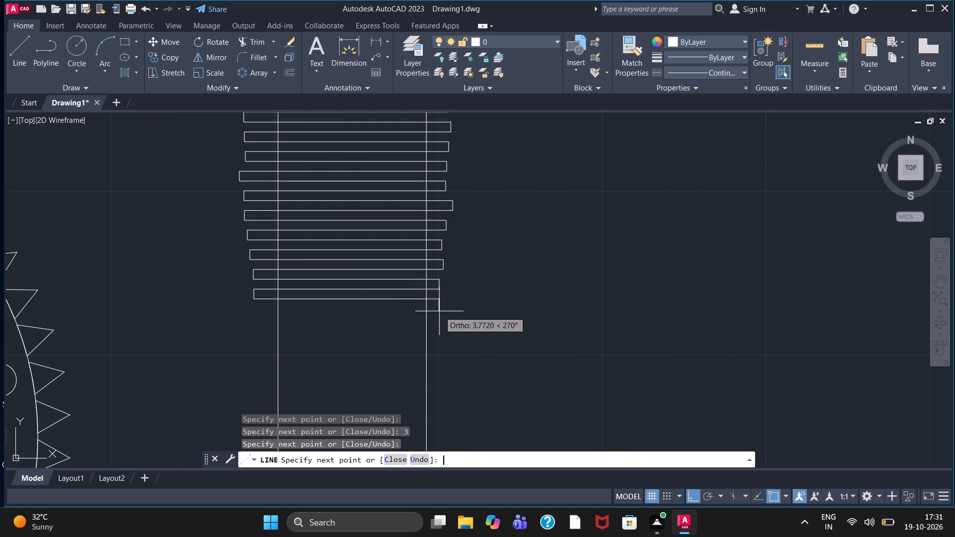
pyautogui.press('Return')
pyautogui.click(255, 316)
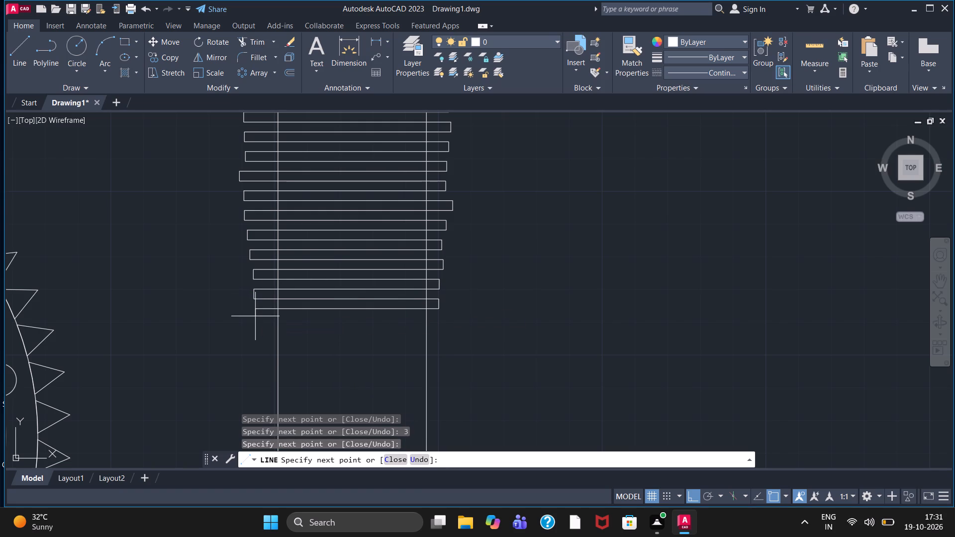
# Continue the zigzag down the side-view rectangle with three more horizontal tooth lines about 57 to 60 units long, each after a 3-unit drop.
pyautogui.press('3')
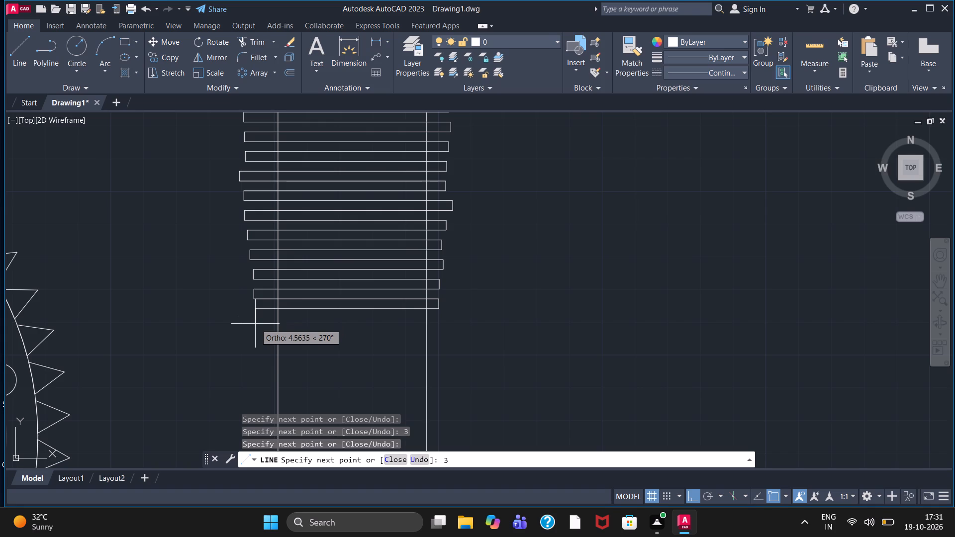
pyautogui.press('Return')
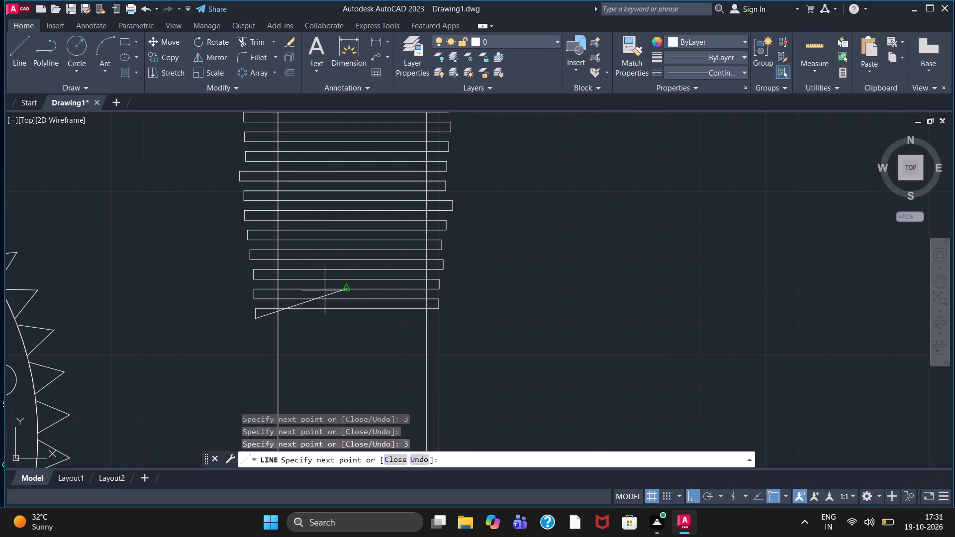
pyautogui.click(443, 328)
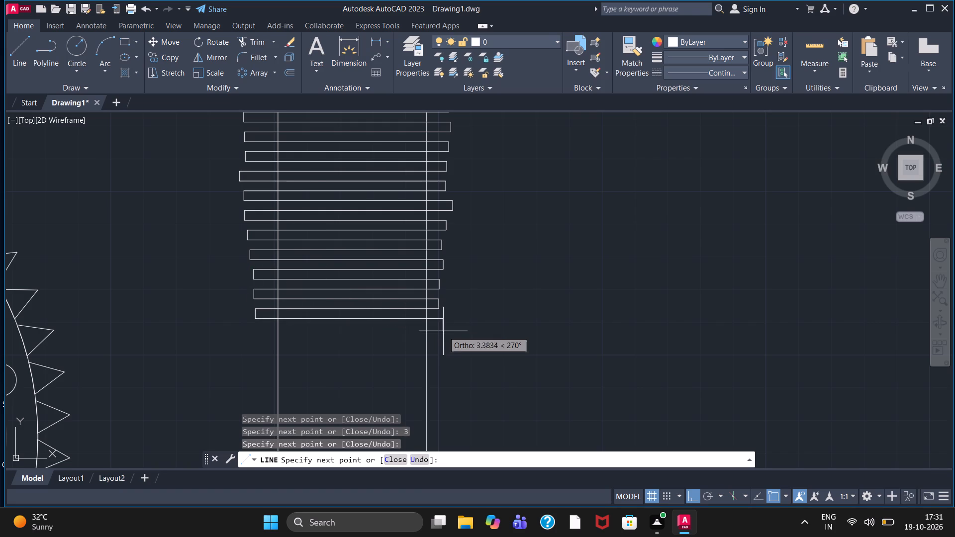
pyautogui.press('3')
pyautogui.press('Return')
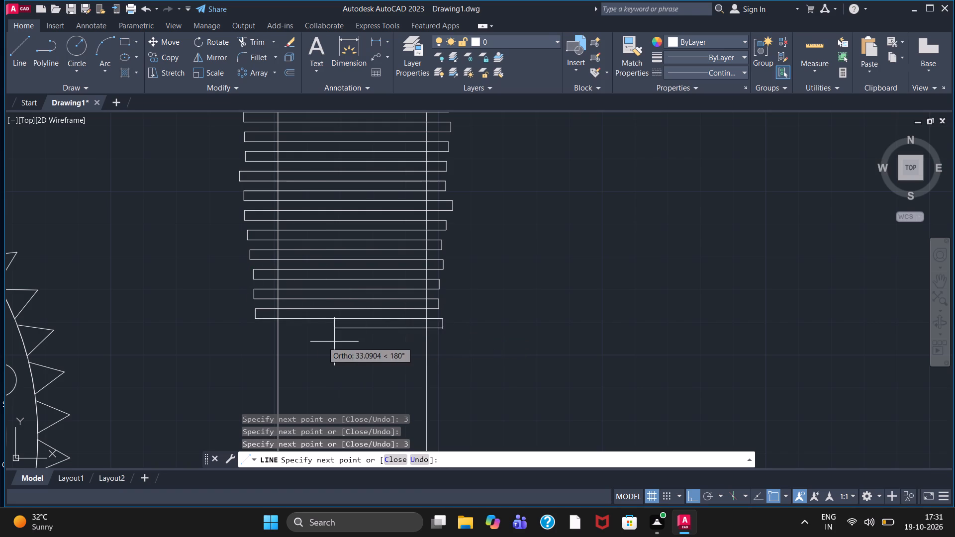
pyautogui.click(249, 340)
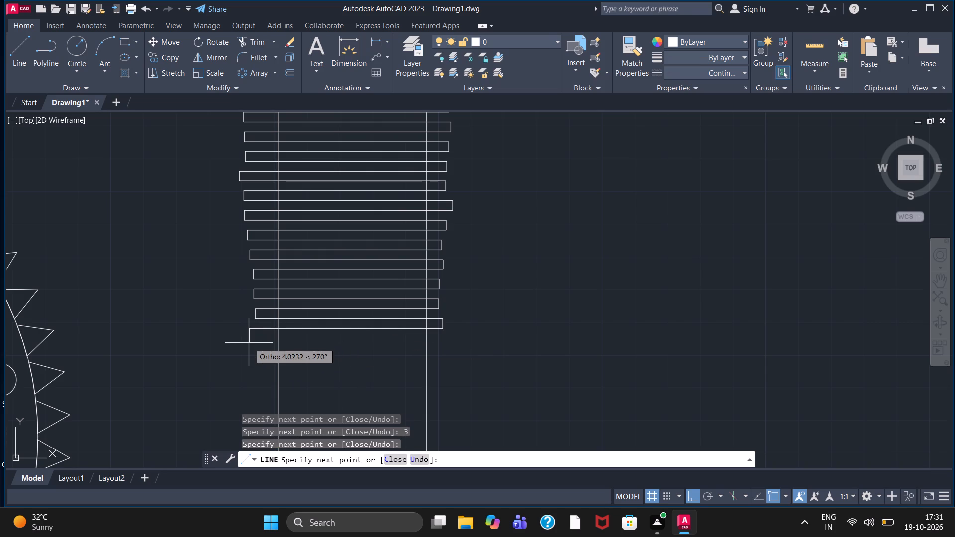
pyautogui.scroll(-1, 250, 348)
pyautogui.moveTo(253, 348); pyautogui.dragTo(253, 340, button='middle')
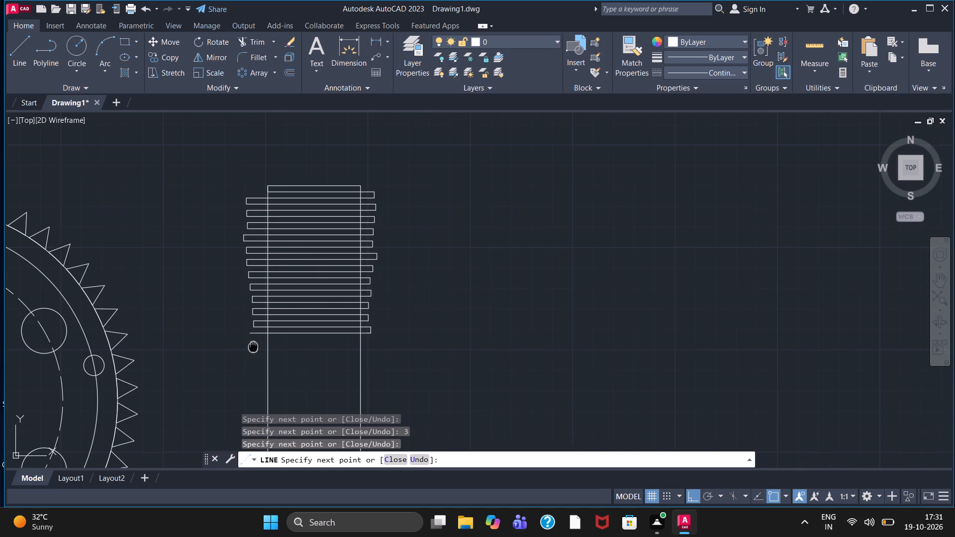
pyautogui.moveTo(253, 340); pyautogui.dragTo(253, 290, button='middle')
pyautogui.scroll(1, 253, 290)
pyautogui.press('3')
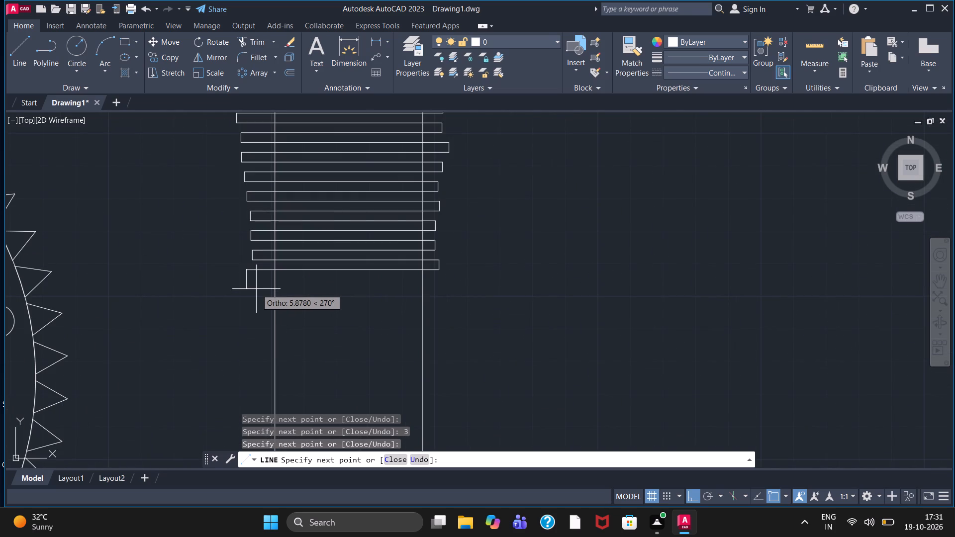
pyautogui.press('Return')
pyautogui.click(443, 290)
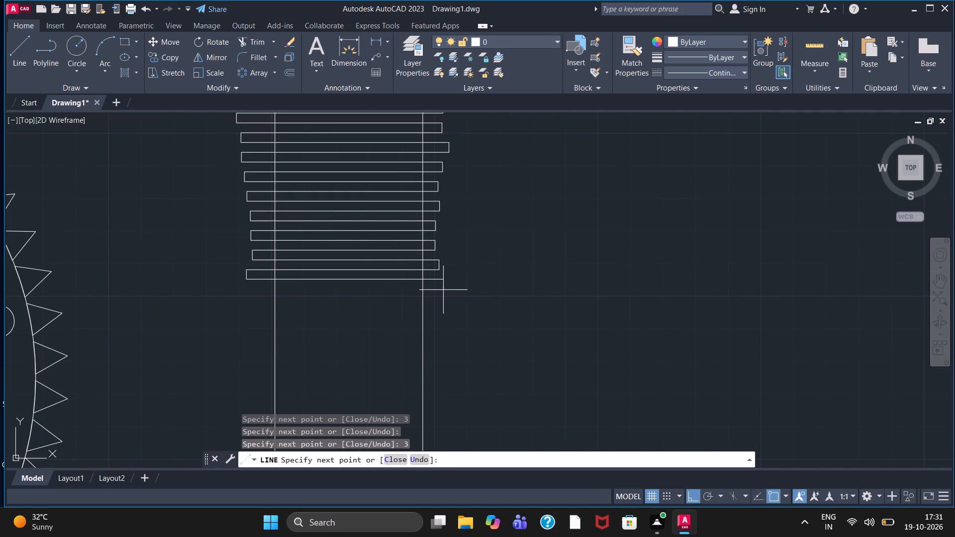
# Add four more horizontal tooth lines about 60 units long across the side-view rectangle, stepping down 3 units before each one.
pyautogui.press('3')
pyautogui.press('Return')
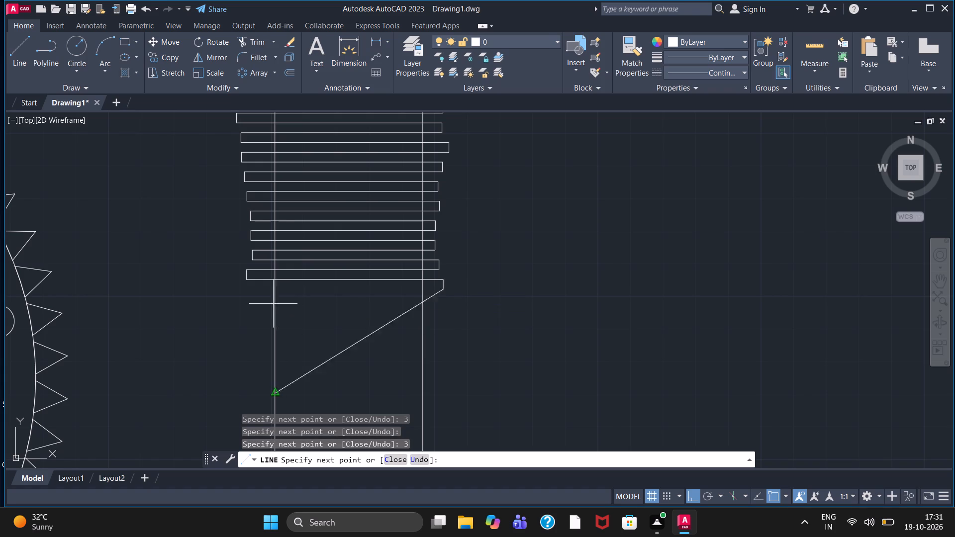
pyautogui.click(246, 299)
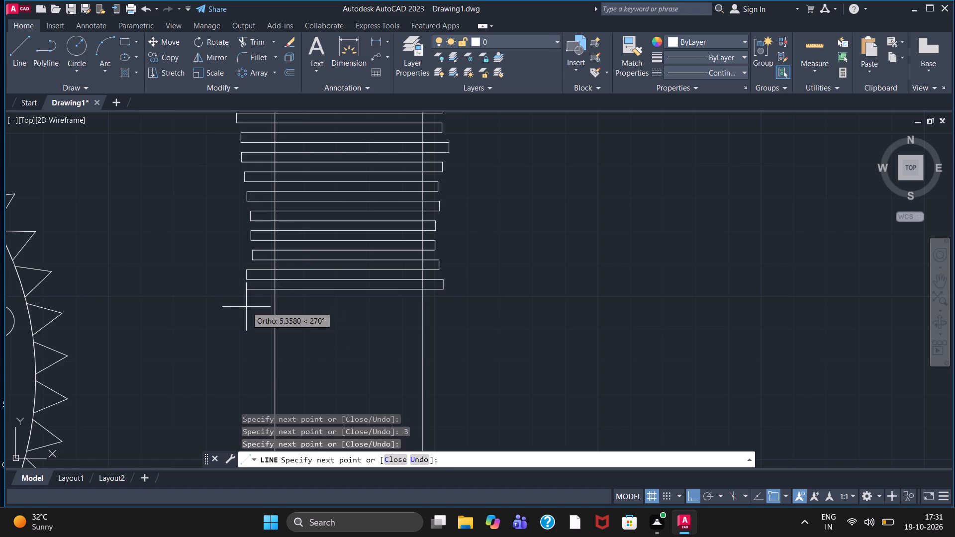
pyautogui.press('3')
pyautogui.press('Return')
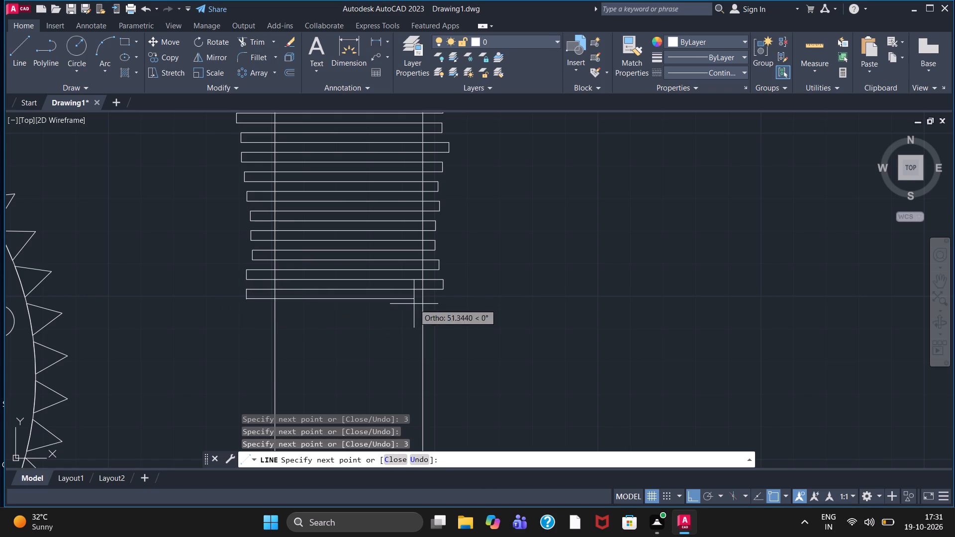
pyautogui.click(442, 303)
pyautogui.press('3')
pyautogui.press('Return')
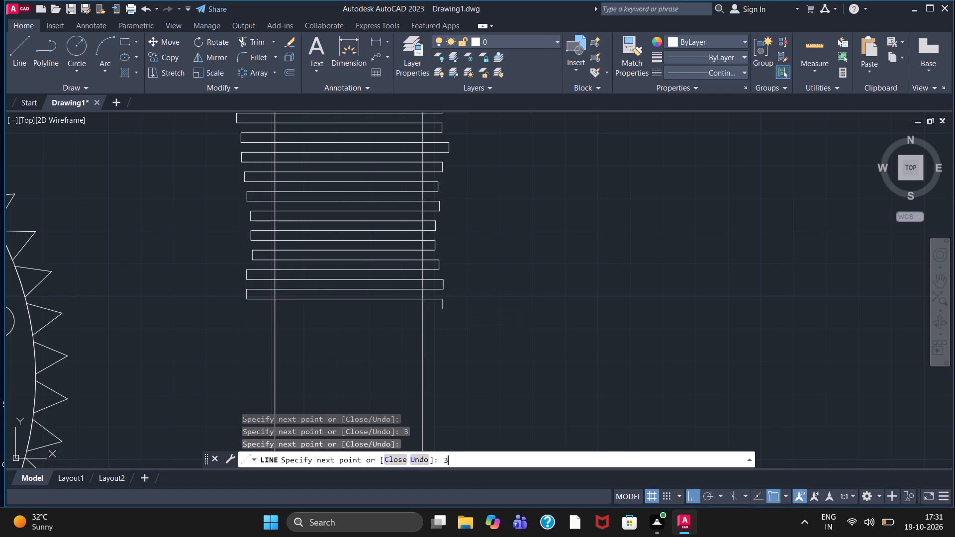
pyautogui.click(246, 317)
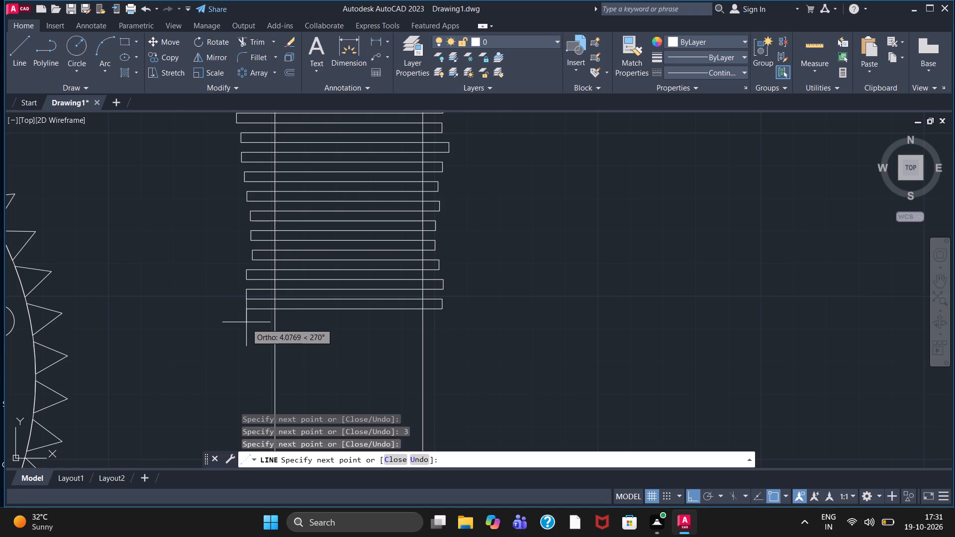
pyautogui.press('3')
pyautogui.press('Return')
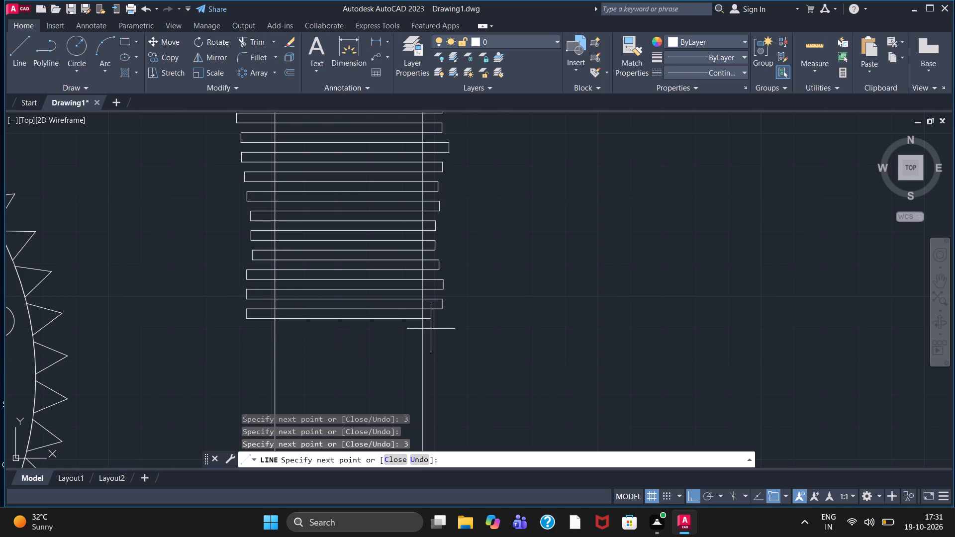
pyautogui.click(440, 325)
# Extend the zigzag with four further tooth lines about 58 to 60 units long, overhanging both rectangle sides and linked by 3-unit downward segments.
pyautogui.press('3')
pyautogui.press('Return')
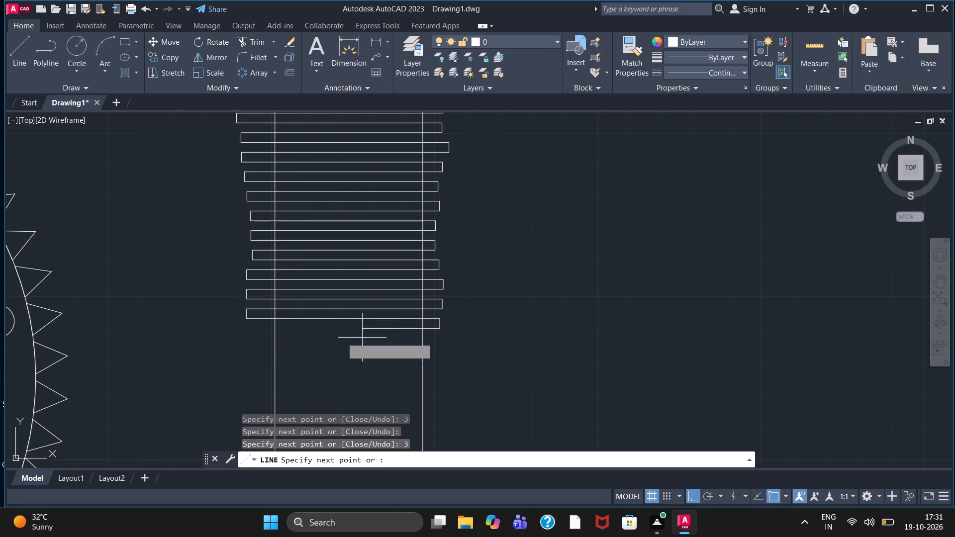
pyautogui.click(250, 343)
pyautogui.press('3')
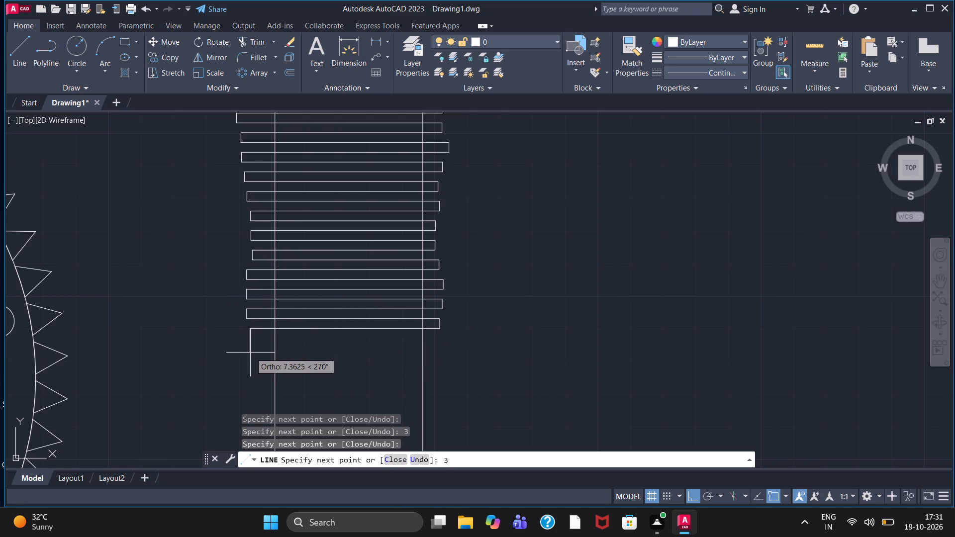
pyautogui.press('Return')
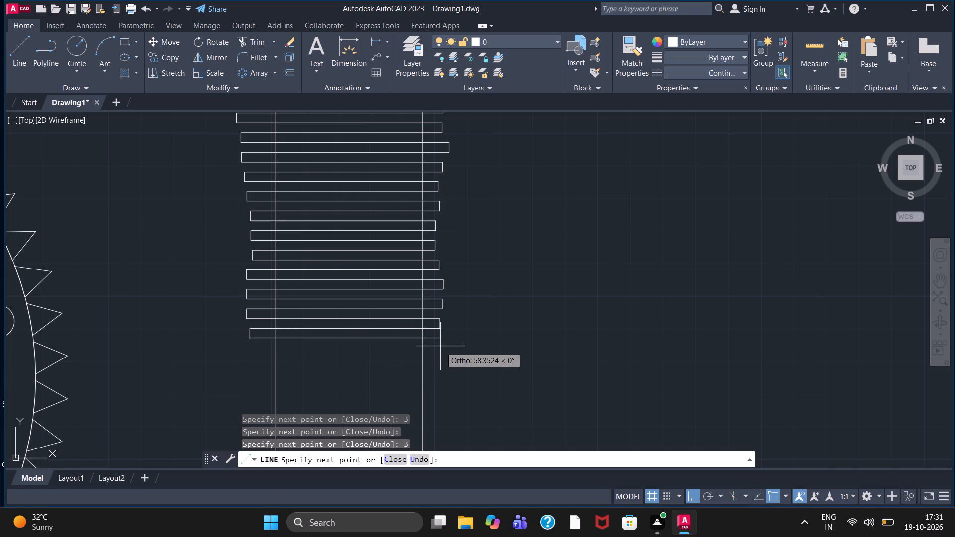
pyautogui.click(440, 346)
pyautogui.press('3')
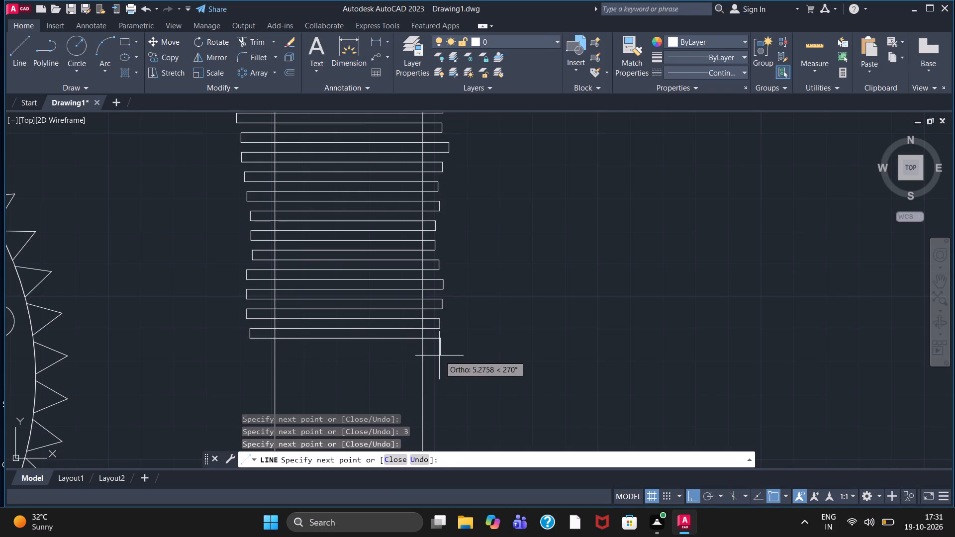
pyautogui.press('Return')
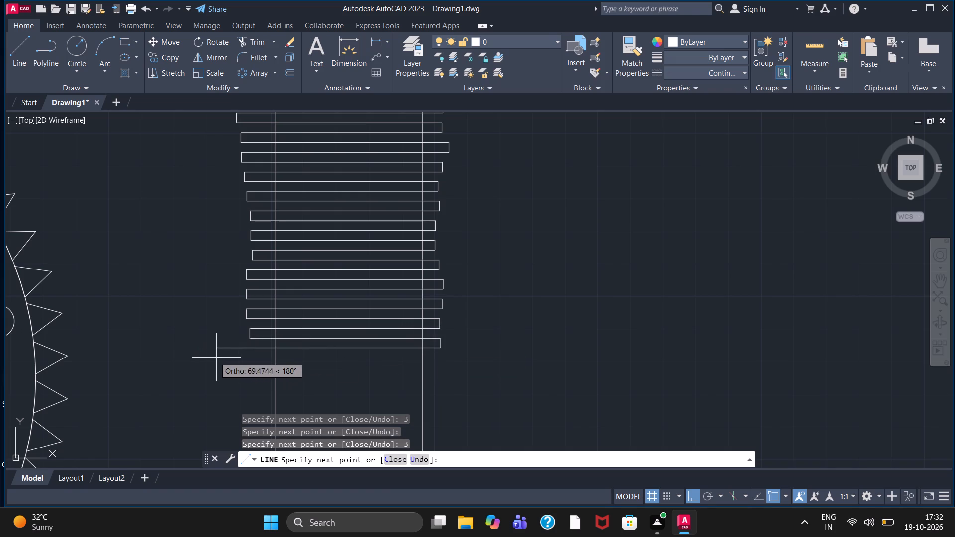
pyautogui.click(247, 353)
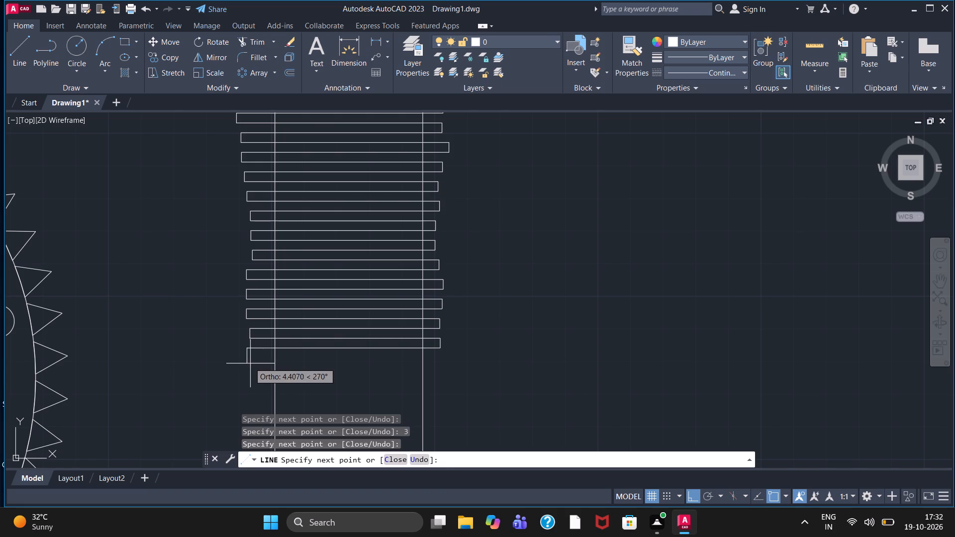
pyautogui.press('3')
pyautogui.press('Return')
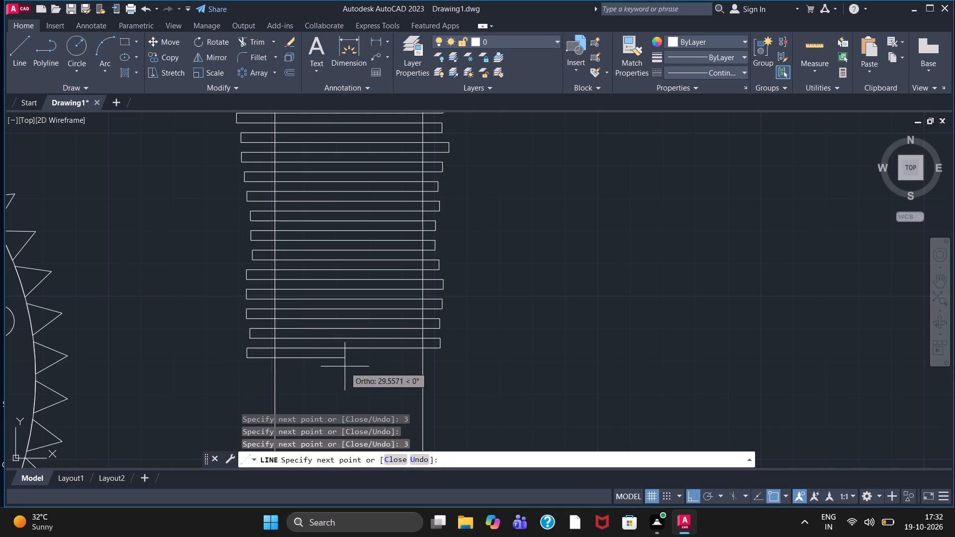
pyautogui.click(441, 367)
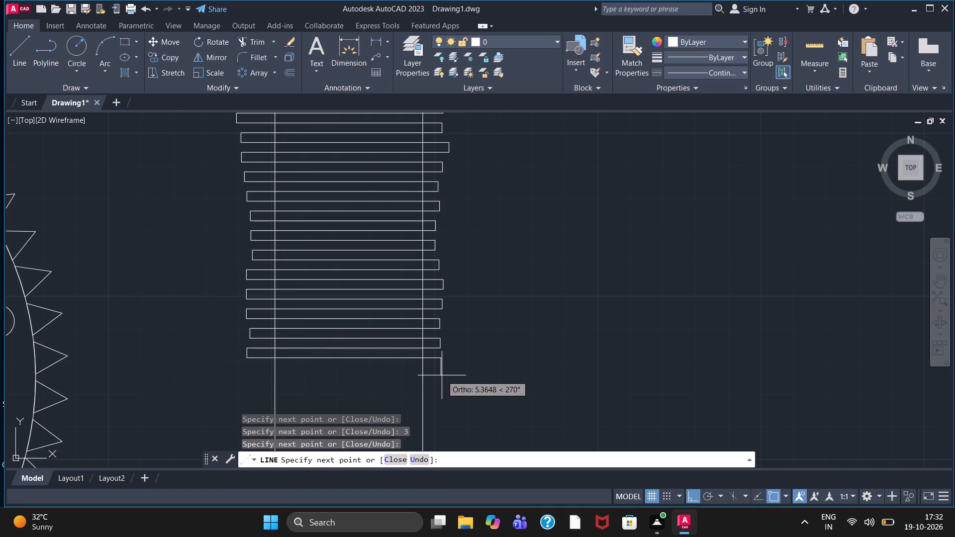
# Draw four more horizontal tooth lines about 58 to 60 units long past both rectangle sides, each preceded by a 3-unit downward segment.
pyautogui.press('3')
pyautogui.press('Return')
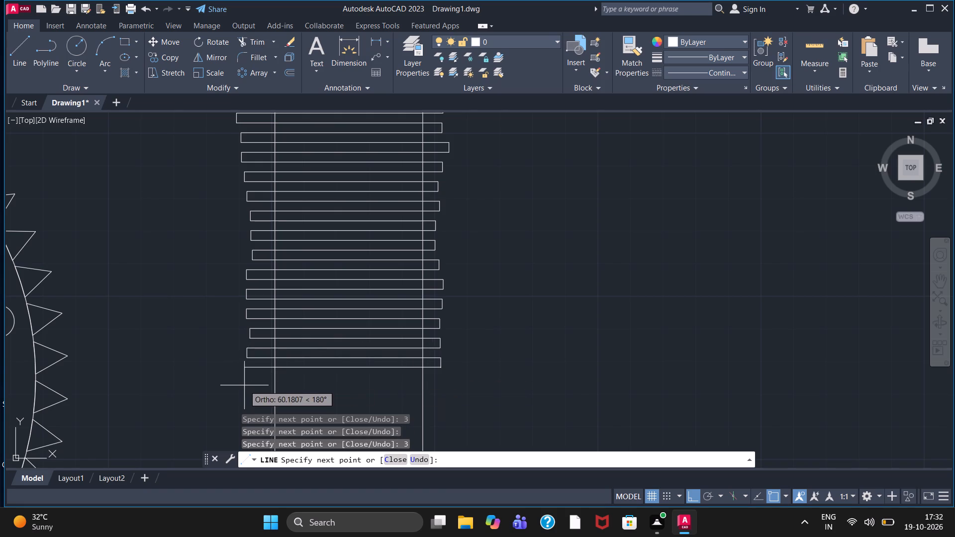
pyautogui.click(244, 385)
pyautogui.press('3')
pyautogui.press('Return')
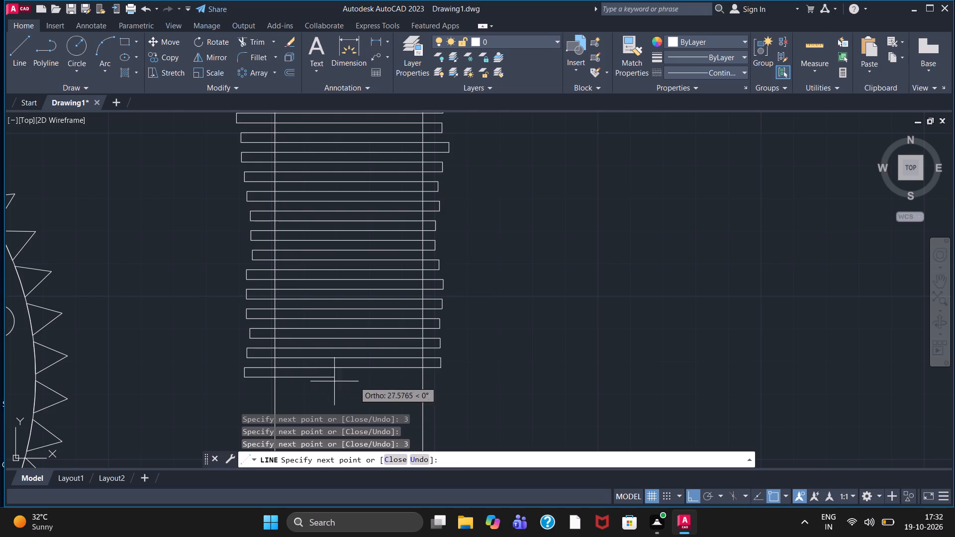
pyautogui.click(438, 379)
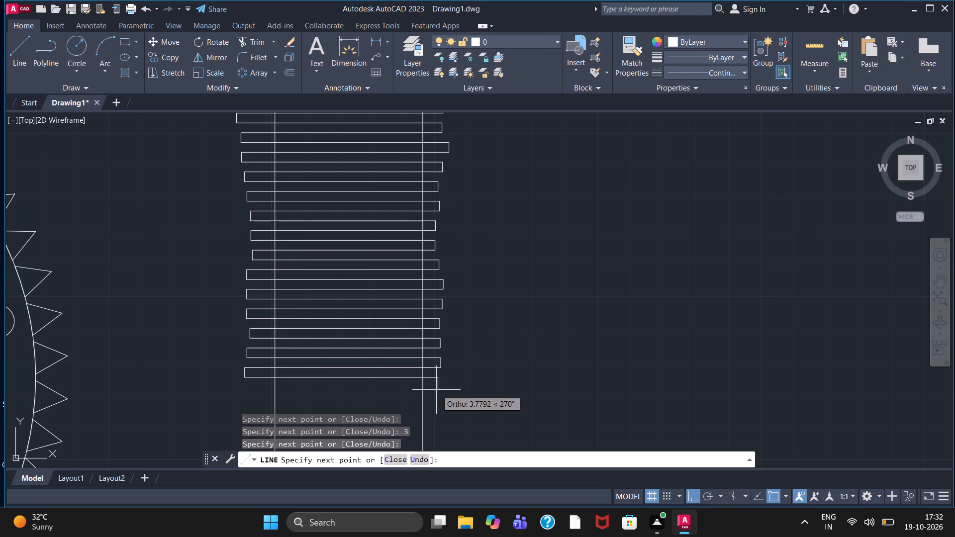
pyautogui.press('3')
pyautogui.press('Return')
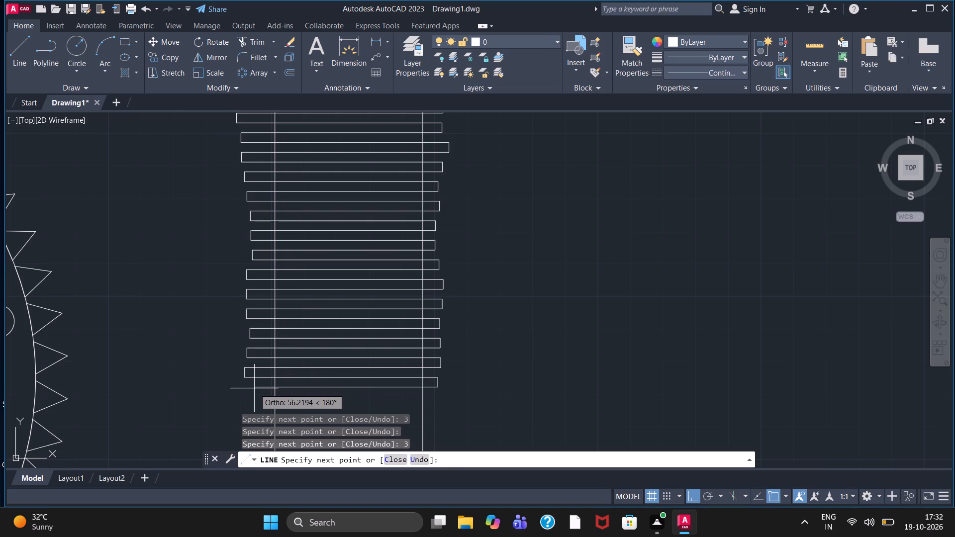
pyautogui.click(246, 389)
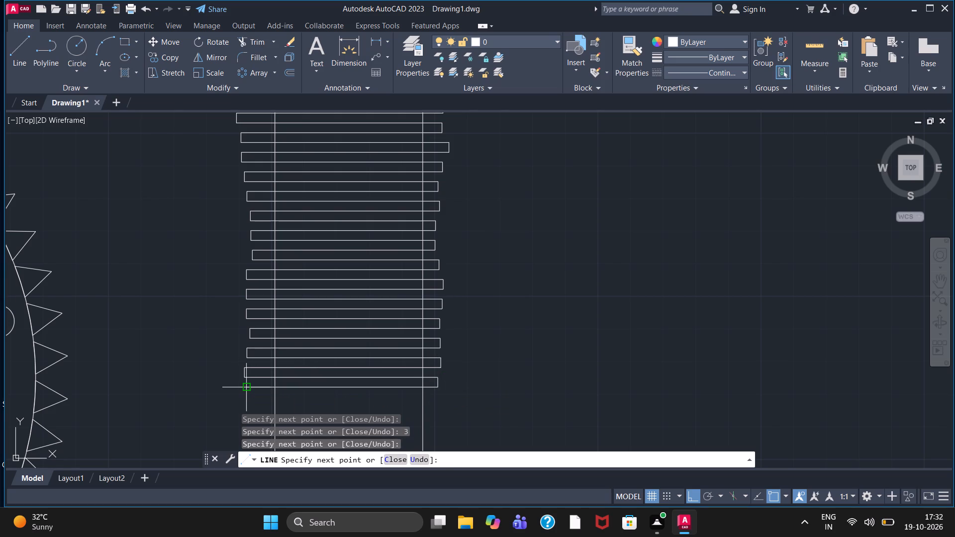
pyautogui.press('3')
pyautogui.press('Return')
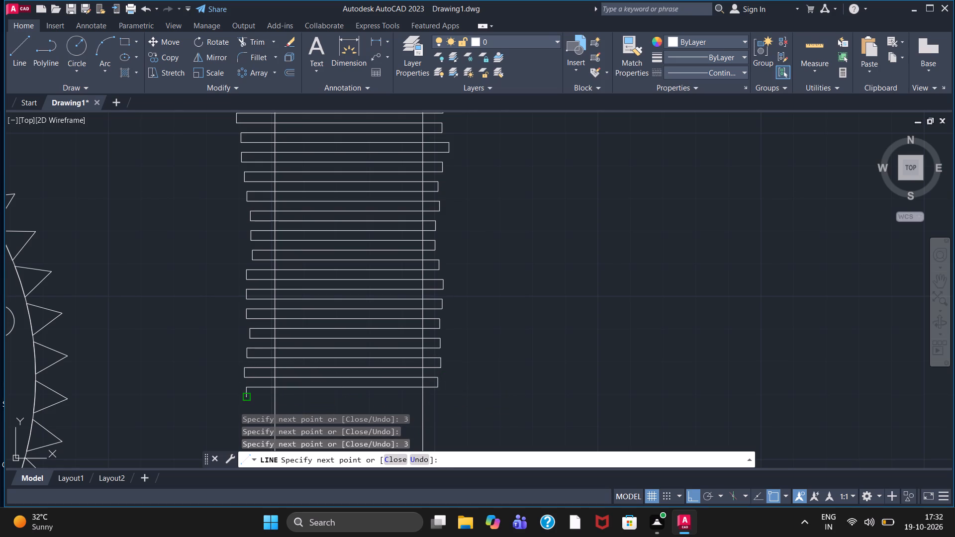
pyautogui.moveTo(433, 409); pyautogui.dragTo(433, 405, button='middle')
pyautogui.moveTo(433, 405); pyautogui.dragTo(442, 244, button='middle')
pyautogui.scroll(1, 442, 244)
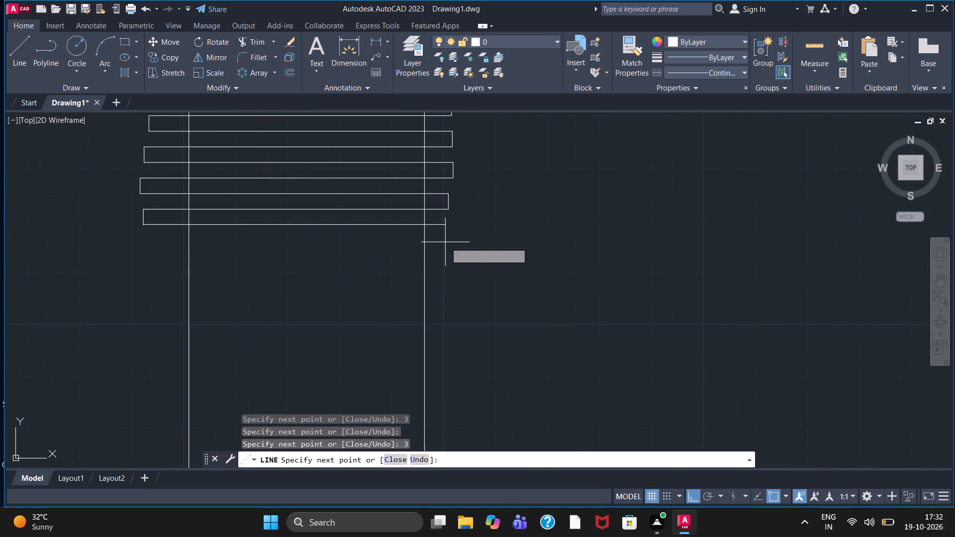
pyautogui.click(445, 241)
# Continue the zigzag with four more horizontal tooth lines about 57 to 58 units long across the side-view rectangle, each after a 3-unit drop.
pyautogui.press('3')
pyautogui.press('Return')
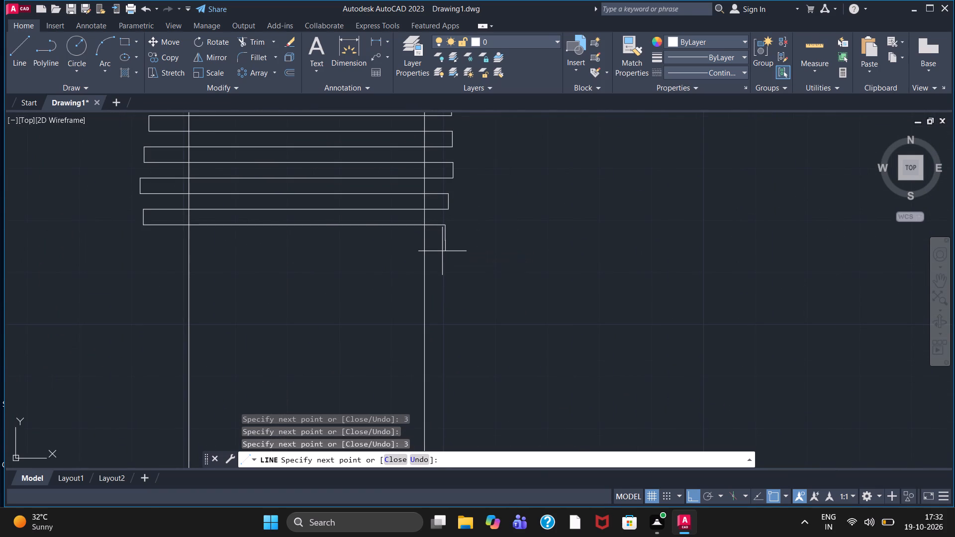
pyautogui.click(144, 242)
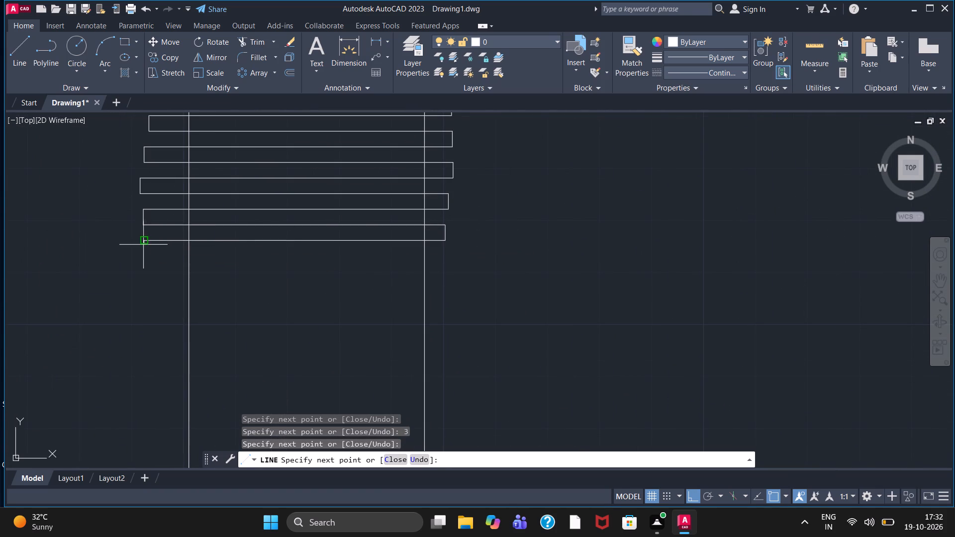
pyautogui.press('3')
pyautogui.press('Return')
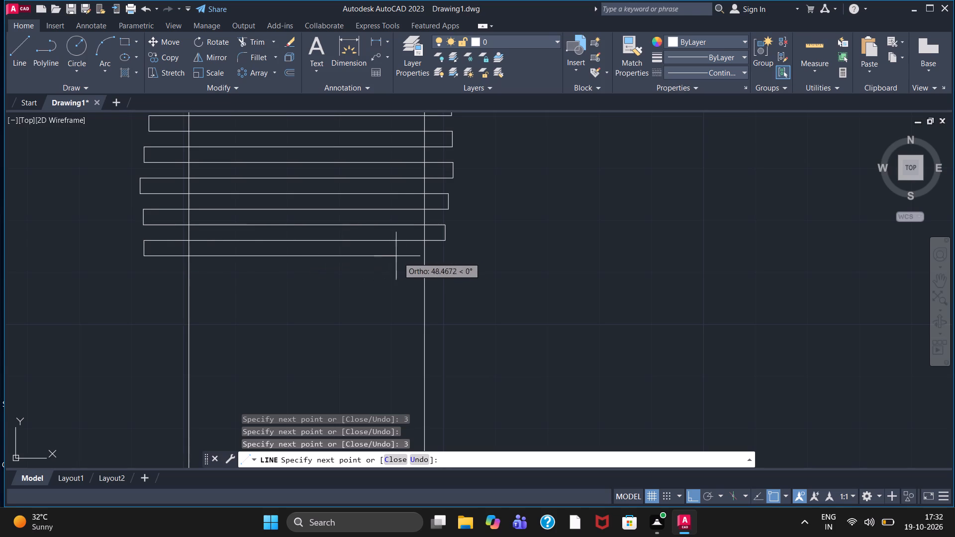
pyautogui.click(445, 258)
pyautogui.press('3')
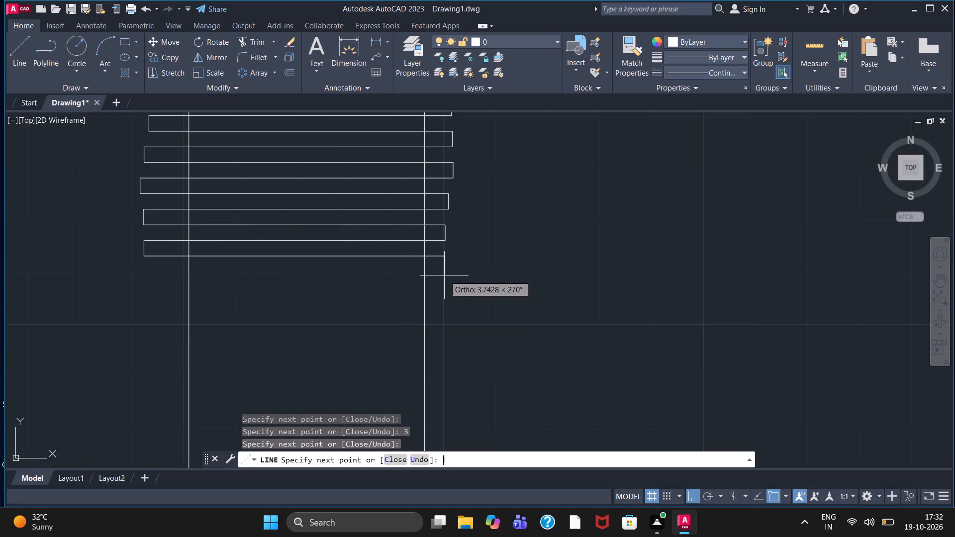
pyautogui.press('Return')
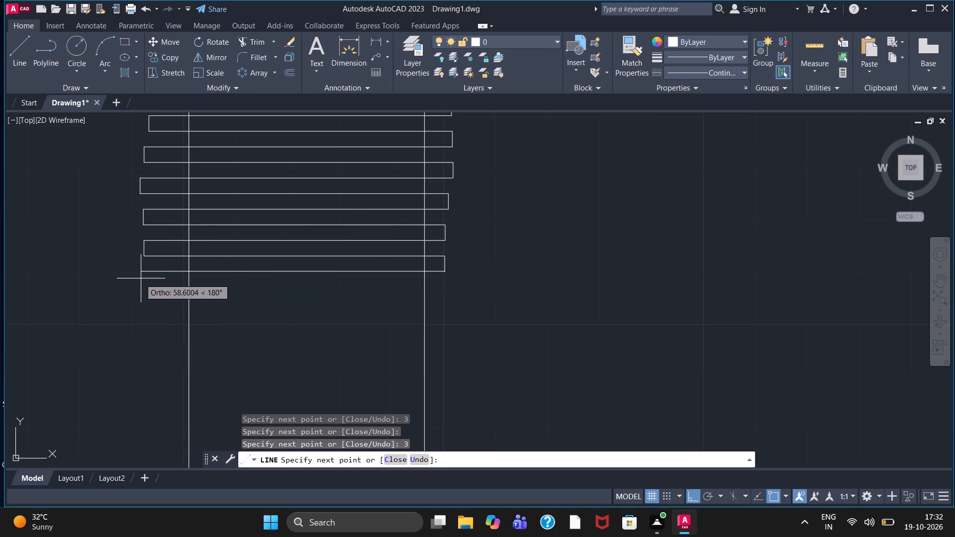
pyautogui.click(143, 277)
pyautogui.press('3')
pyautogui.press('Return')
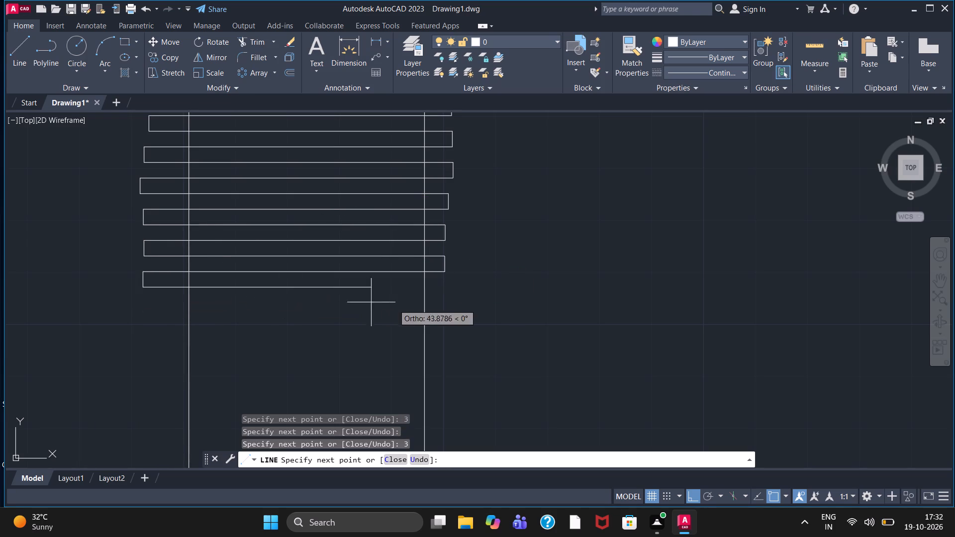
pyautogui.click(437, 302)
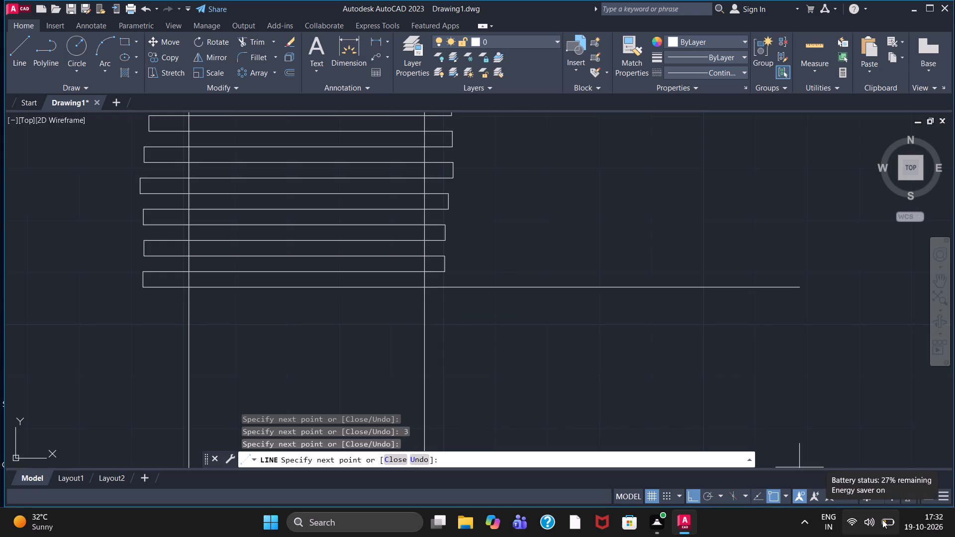
# Add four further tooth lines about 56 to 59 units long past both rectangle sides, stepping down 3 units before each one.
pyautogui.press('3')
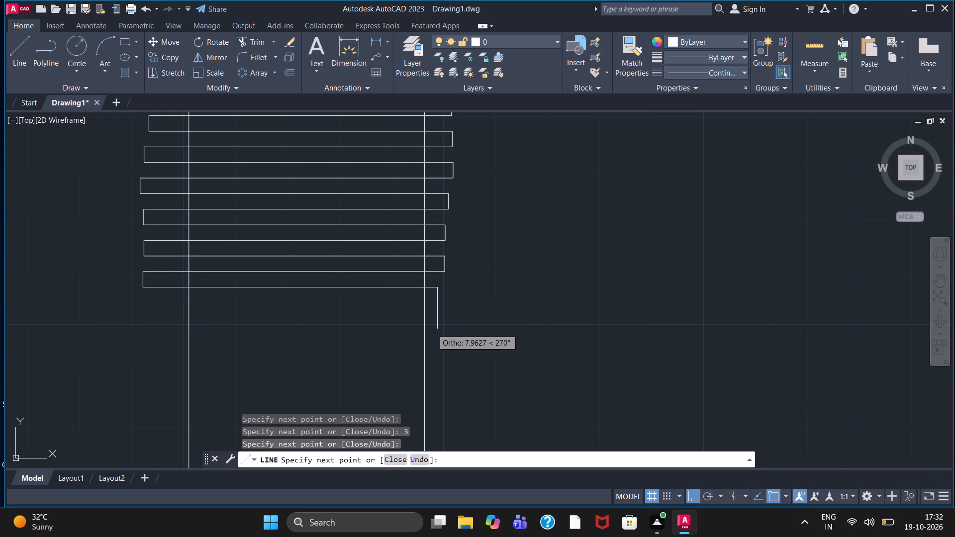
pyautogui.press('Return')
pyautogui.click(149, 301)
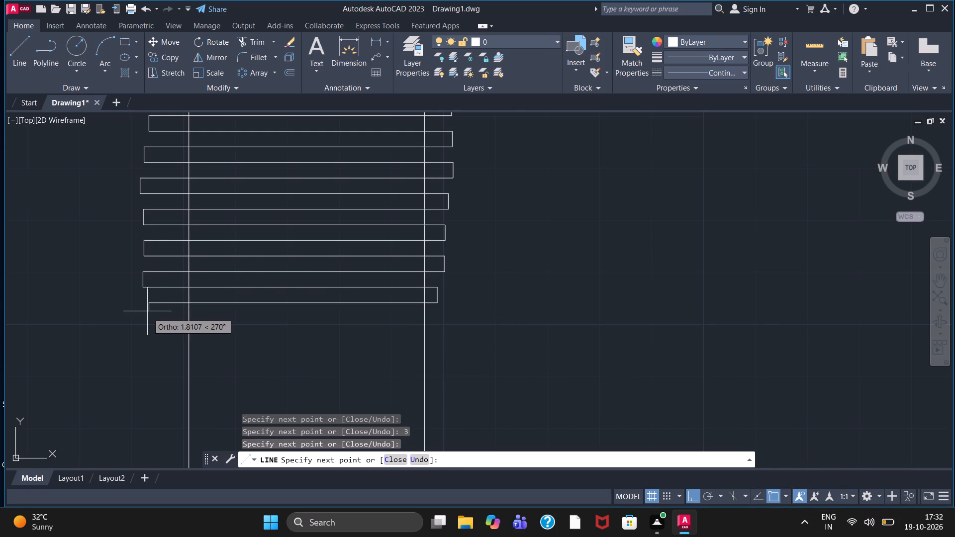
pyautogui.press('3')
pyautogui.press('Return')
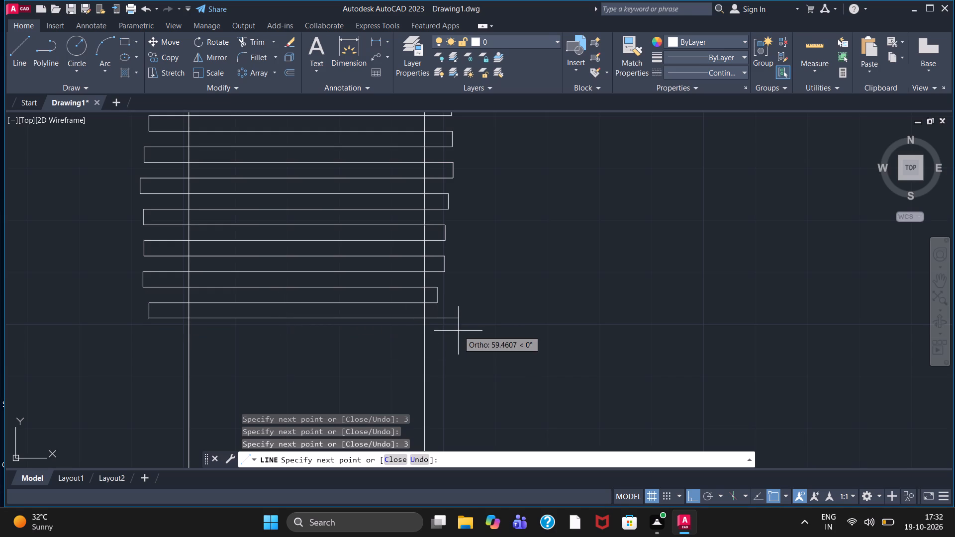
pyautogui.click(455, 329)
pyautogui.press('3')
pyautogui.press('Return')
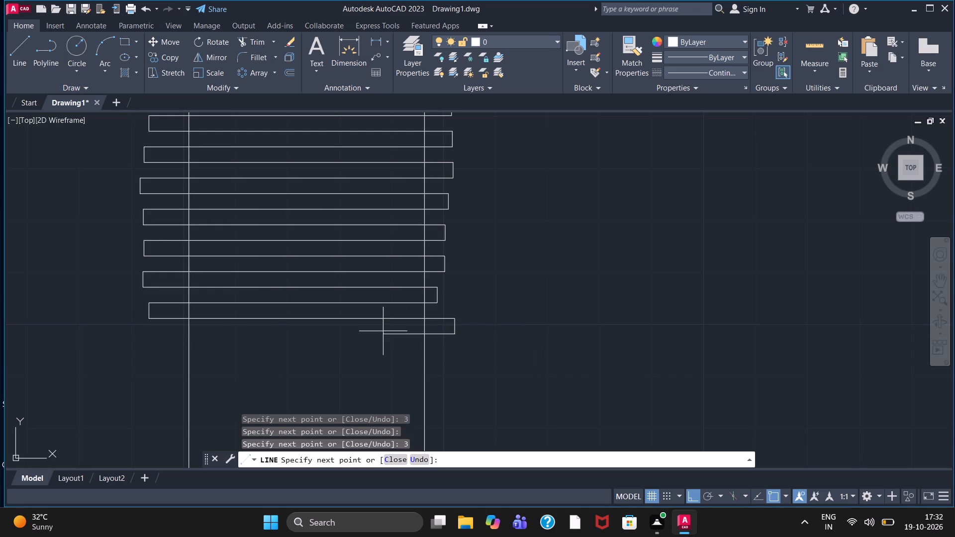
pyautogui.click(150, 344)
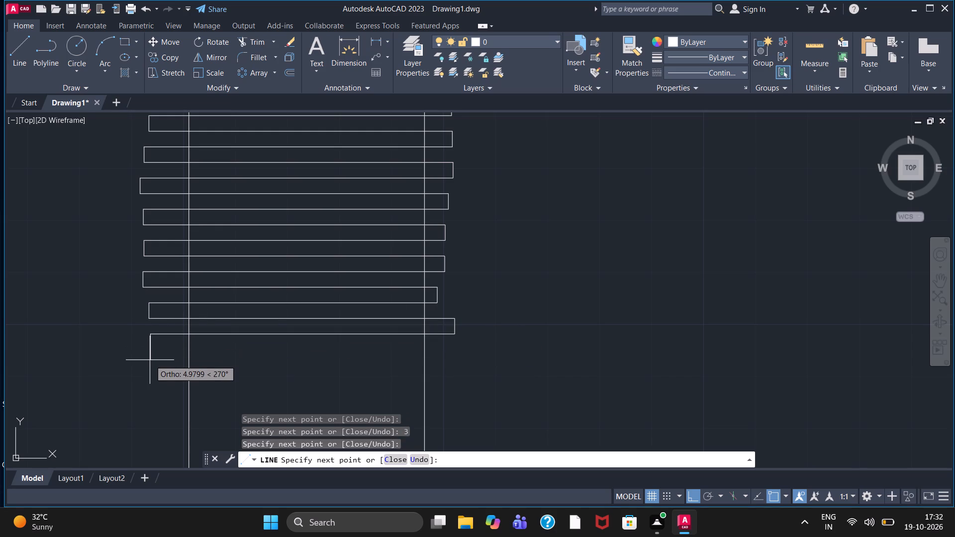
pyautogui.press('3')
pyautogui.press('Return')
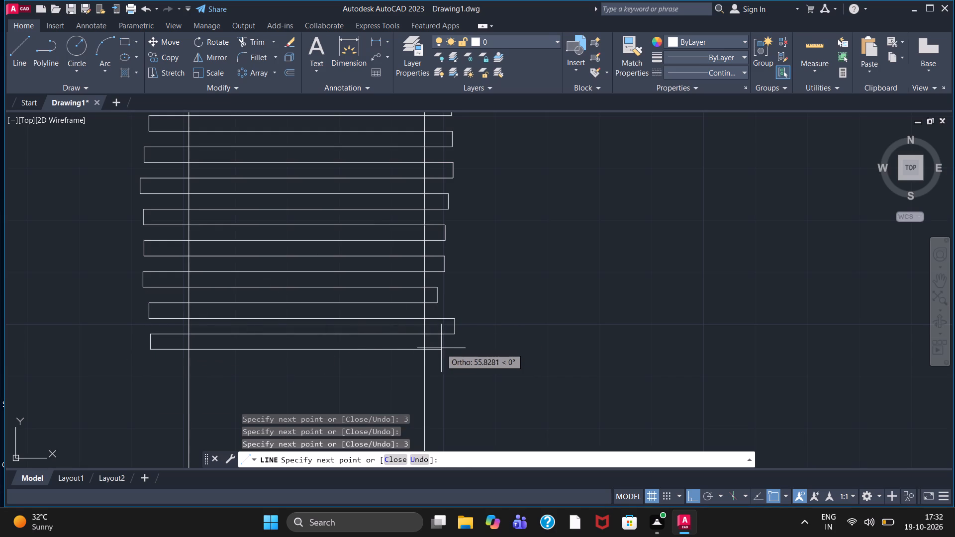
pyautogui.click(447, 351)
# Extend the zigzag down the side-view rectangle with four tooth lines about 56 to 57 units long, linked by 3-unit downward segments.
pyautogui.press('3')
pyautogui.press('Return')
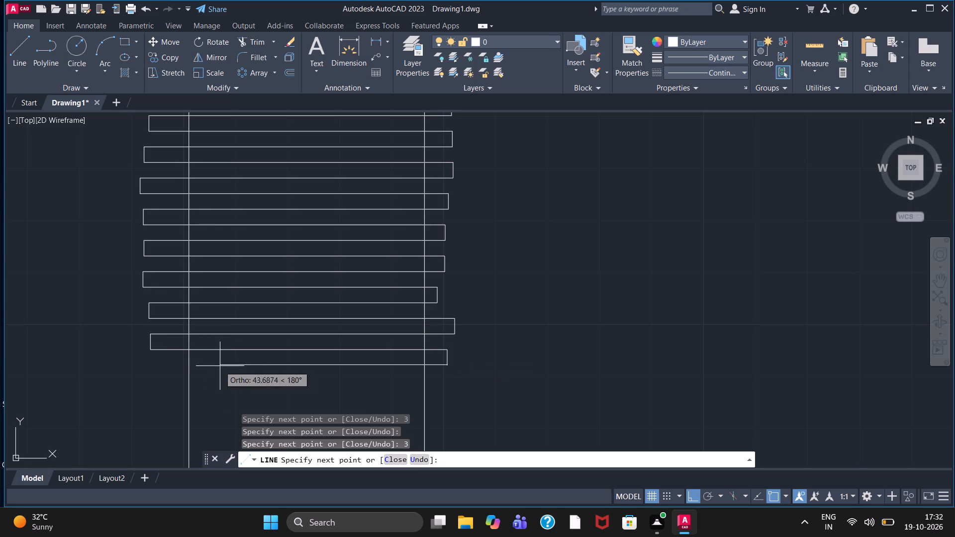
pyautogui.click(150, 366)
pyautogui.press('3')
pyautogui.press('Return')
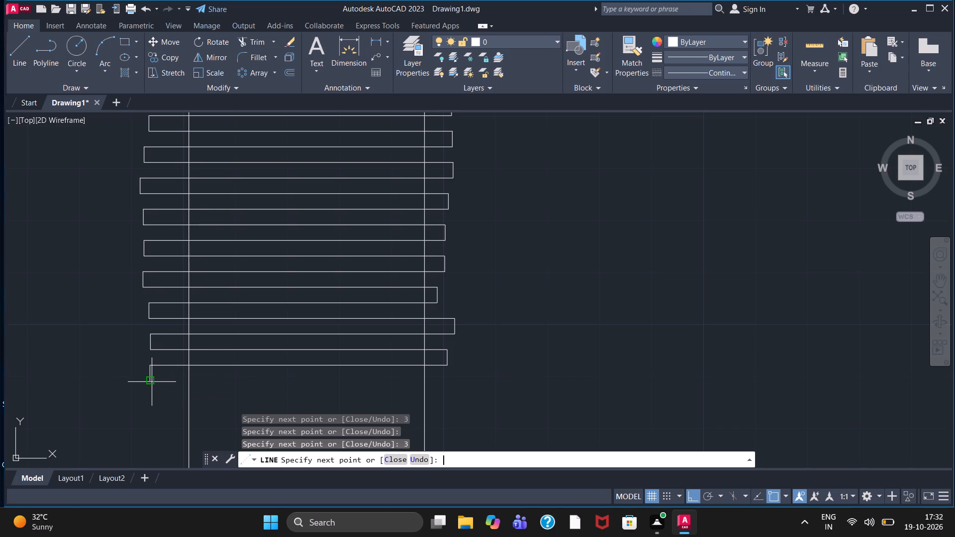
pyautogui.moveTo(449, 396); pyautogui.dragTo(434, 364, button='middle')
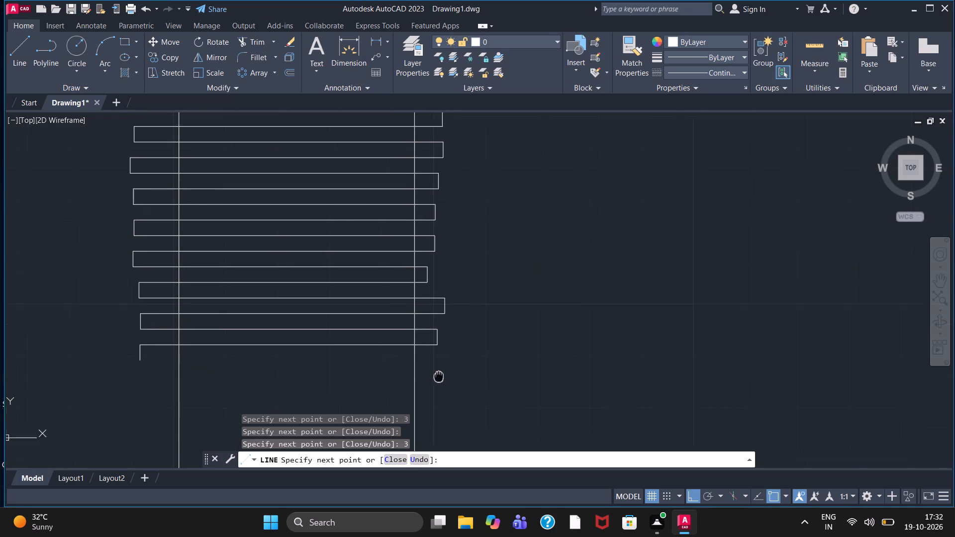
pyautogui.moveTo(434, 364); pyautogui.dragTo(429, 256, button='middle')
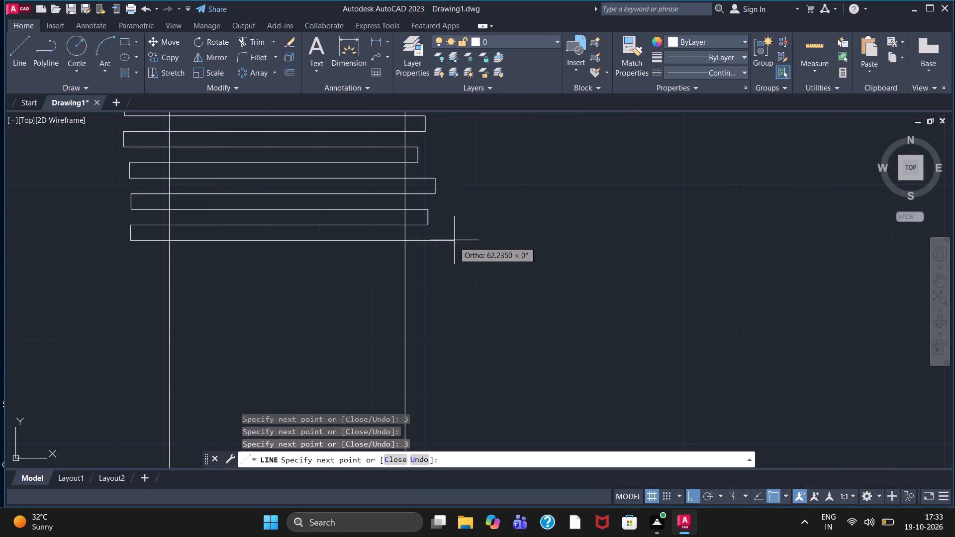
pyautogui.click(427, 246)
pyautogui.press('3')
pyautogui.press('Return')
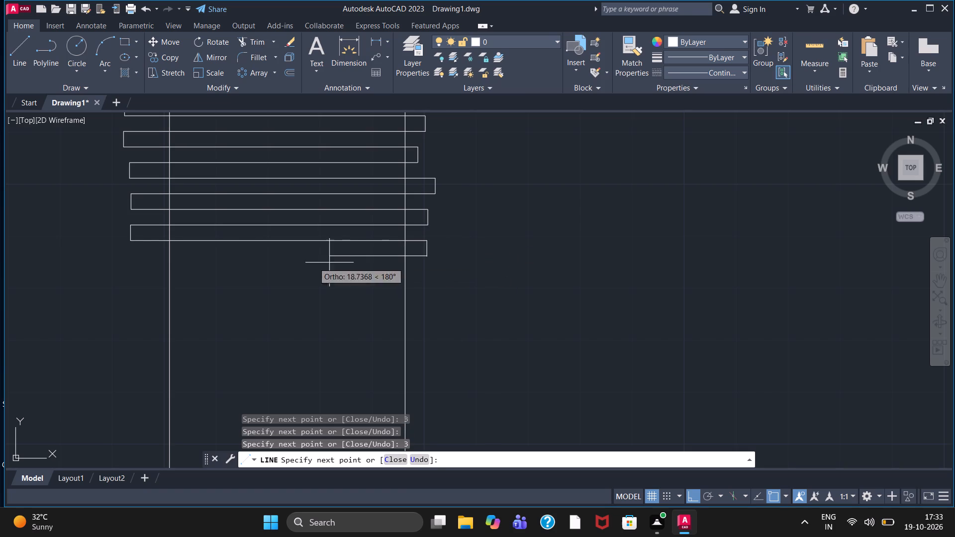
pyautogui.click(134, 263)
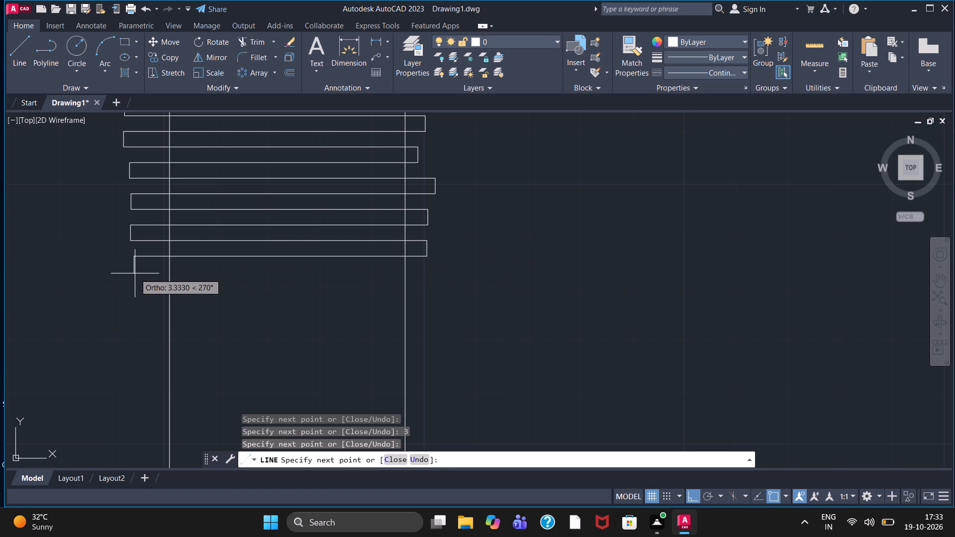
pyautogui.press('3')
pyautogui.press('Return')
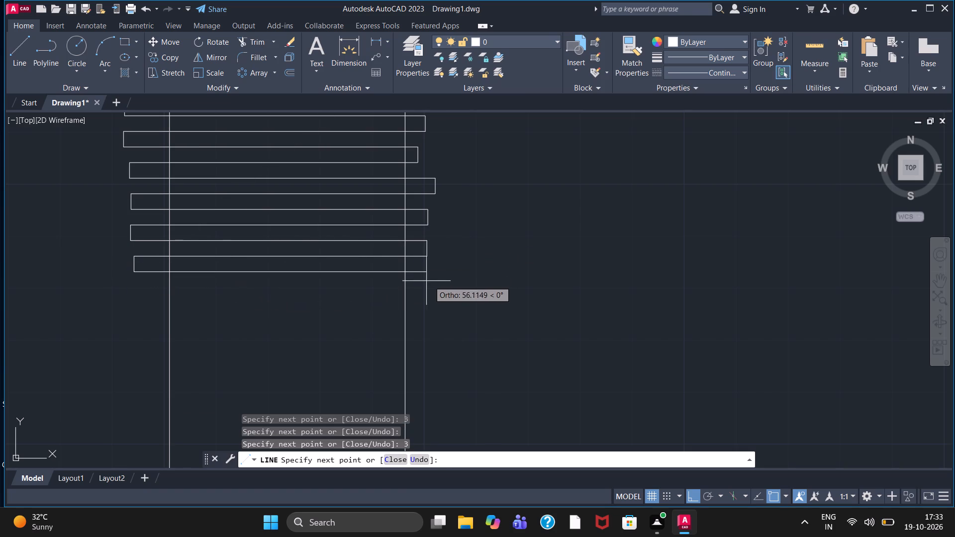
pyautogui.click(425, 279)
# Draw four more horizontal tooth lines about 55 to 59 units long overhanging both rectangle sides, each preceded by a 3-unit downward segment.
pyautogui.press('3')
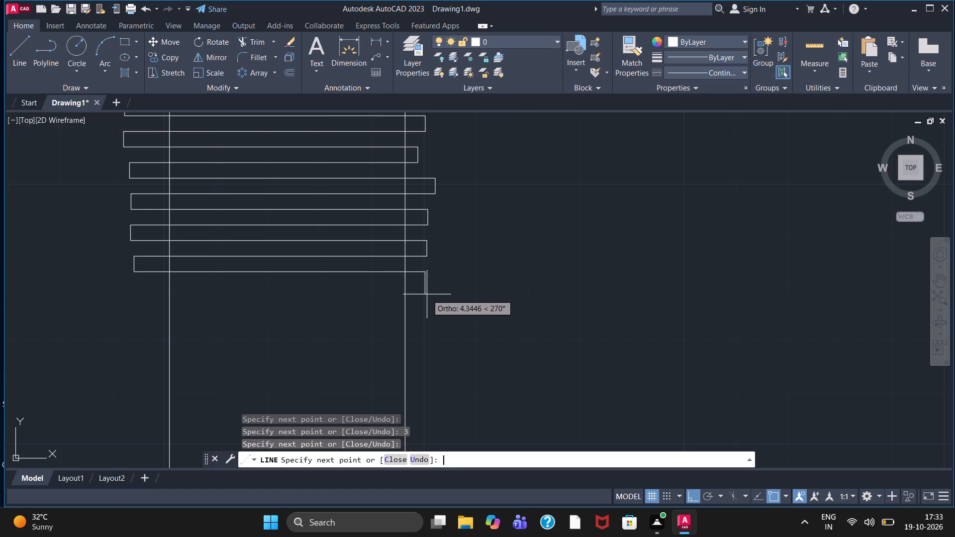
pyautogui.press('Return')
pyautogui.click(135, 295)
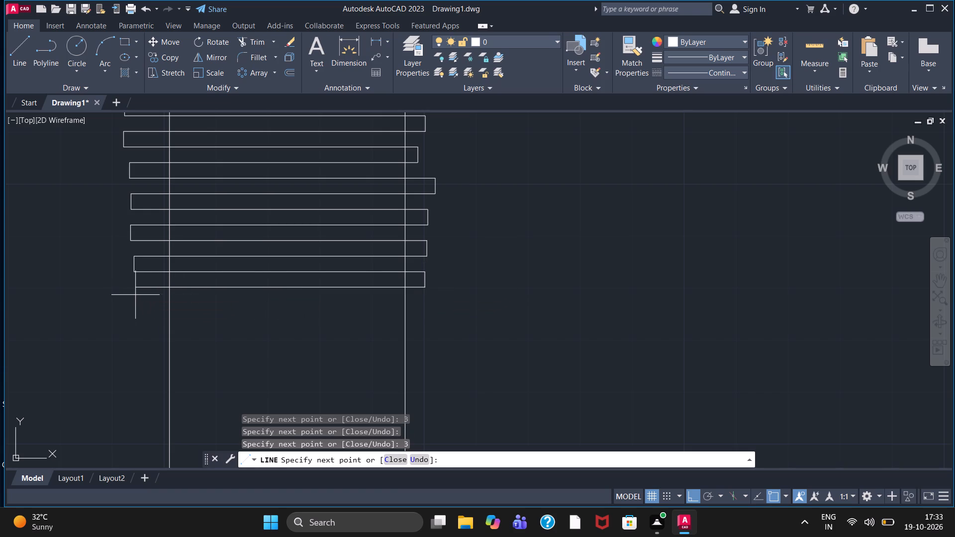
pyautogui.press('3')
pyautogui.press('Return')
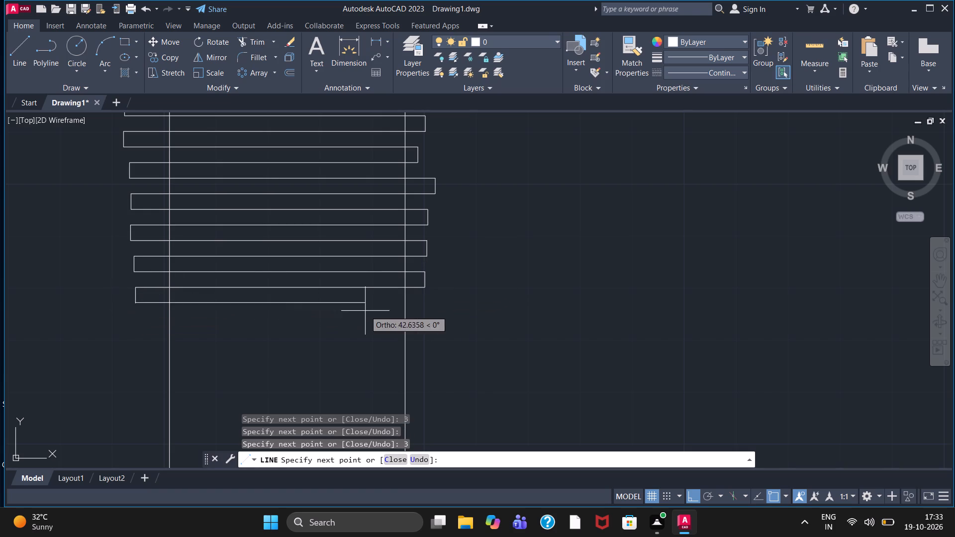
pyautogui.click(419, 312)
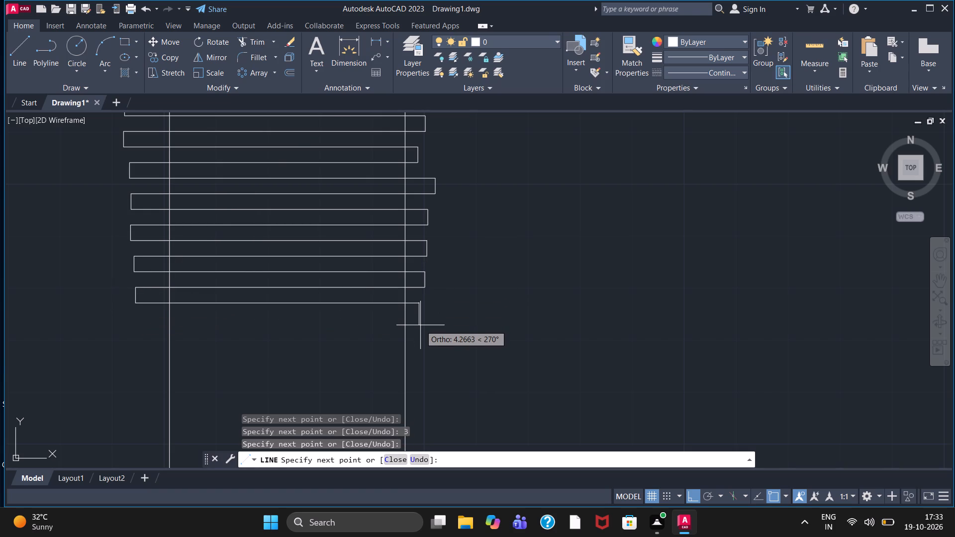
pyautogui.press('3')
pyautogui.press('Return')
pyautogui.click(125, 327)
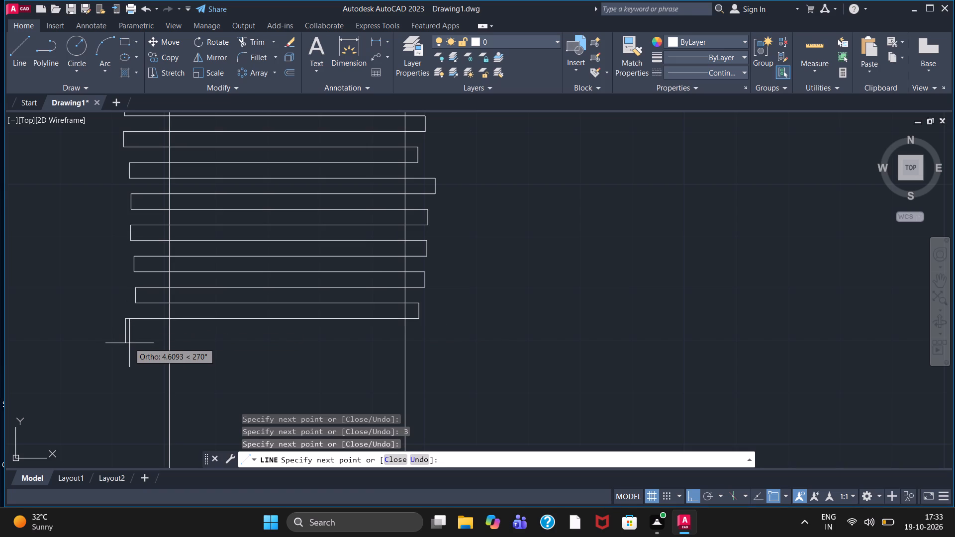
pyautogui.press('3')
pyautogui.press('Return')
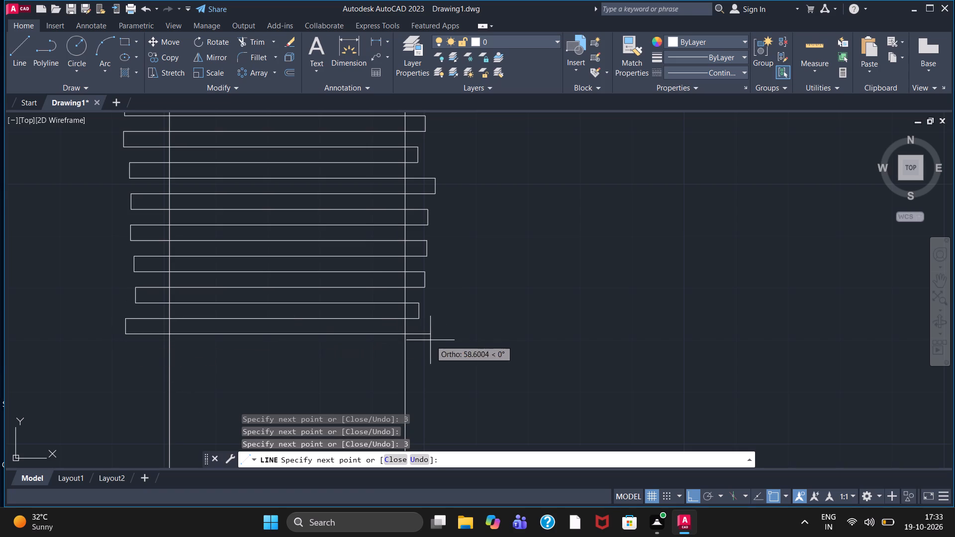
pyautogui.click(430, 340)
# Extend the zigzag down the side-view rectangle with four horizontal tooth lines about 55 to 59 units long, each after a 3-unit downward segment.
pyautogui.press('3')
pyautogui.press('Return')
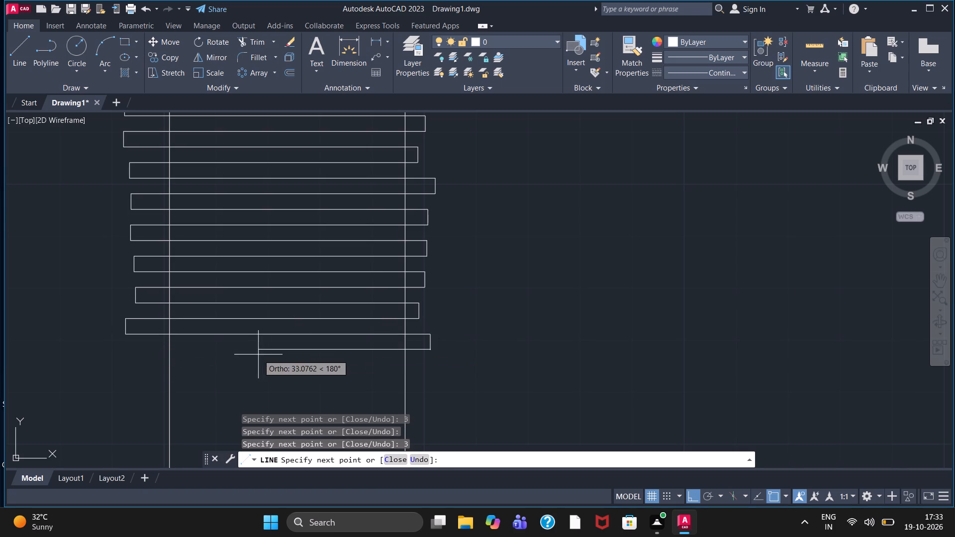
pyautogui.click(126, 365)
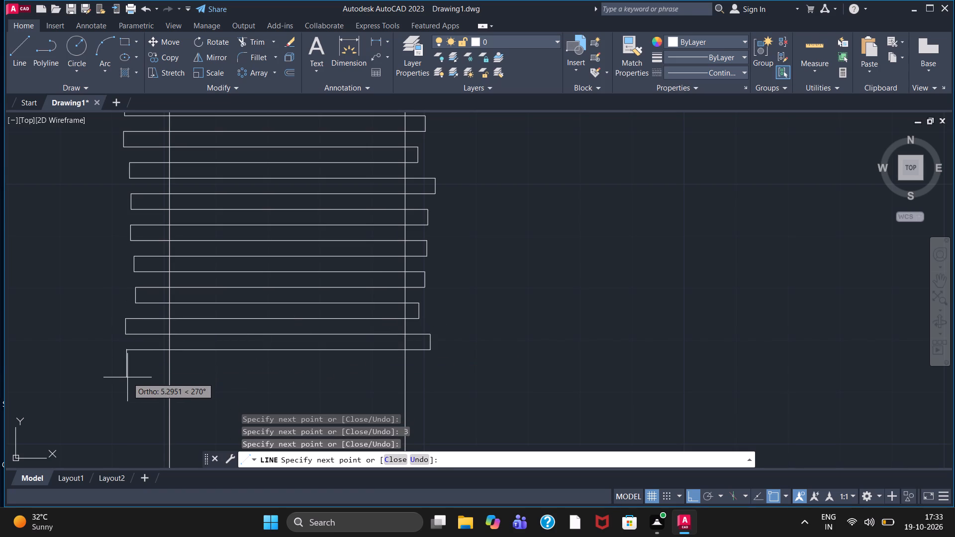
pyautogui.press('3')
pyautogui.press('Return')
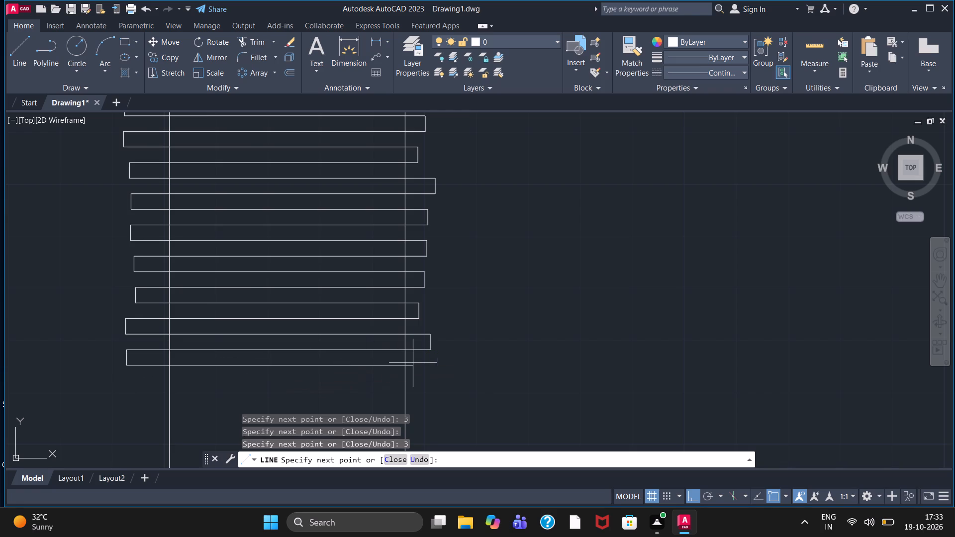
pyautogui.click(431, 363)
pyautogui.press('3')
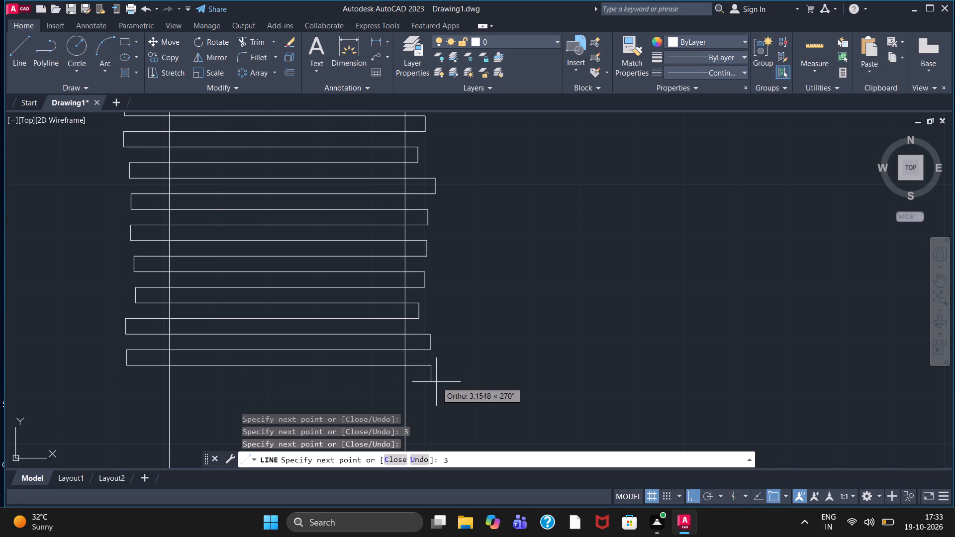
pyautogui.press('Return')
pyautogui.scroll(-1, 323, 379)
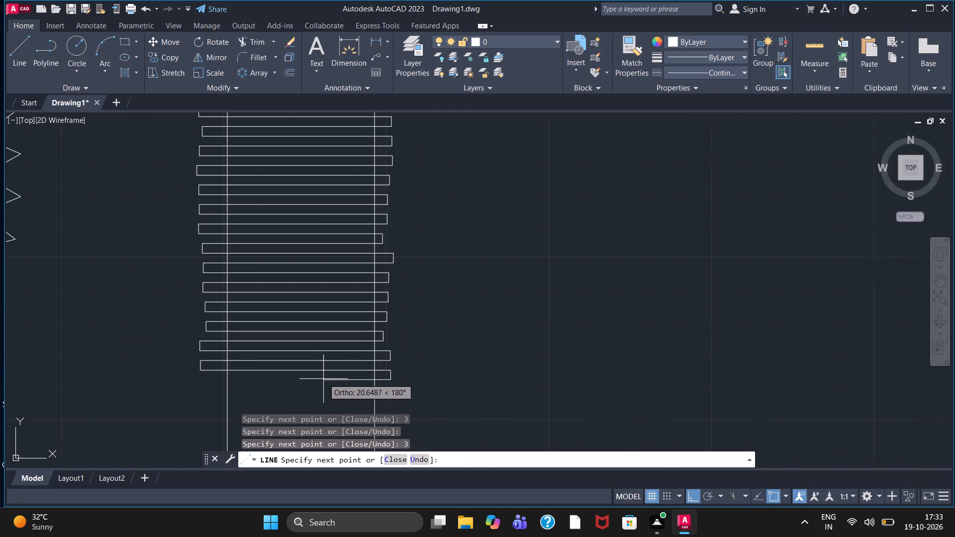
pyautogui.moveTo(320, 355); pyautogui.dragTo(323, 191, button='middle')
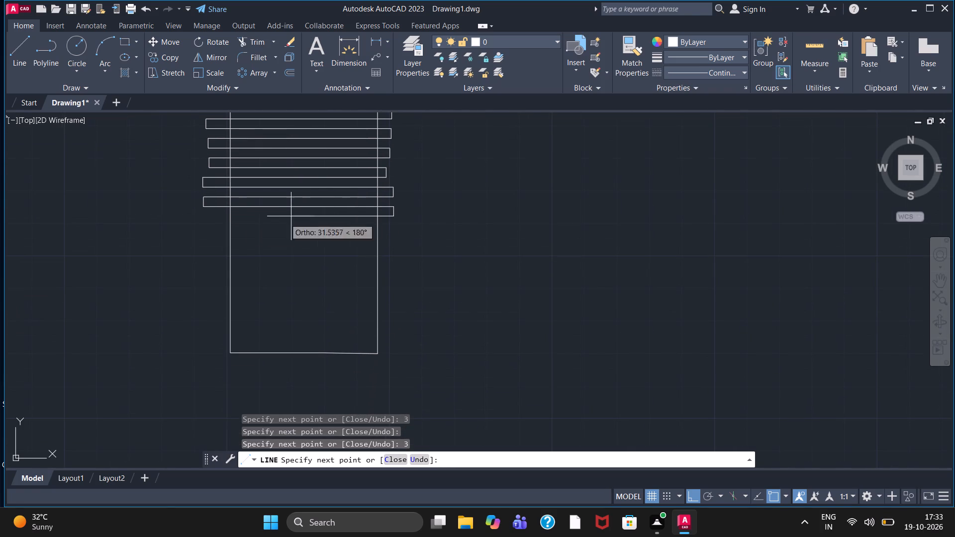
pyautogui.click(208, 222)
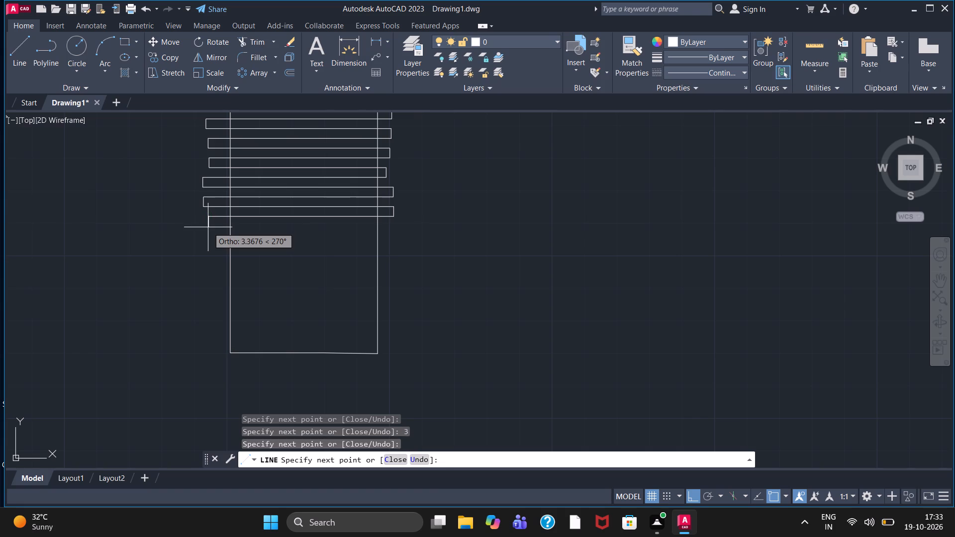
pyautogui.press('3')
pyautogui.press('Return')
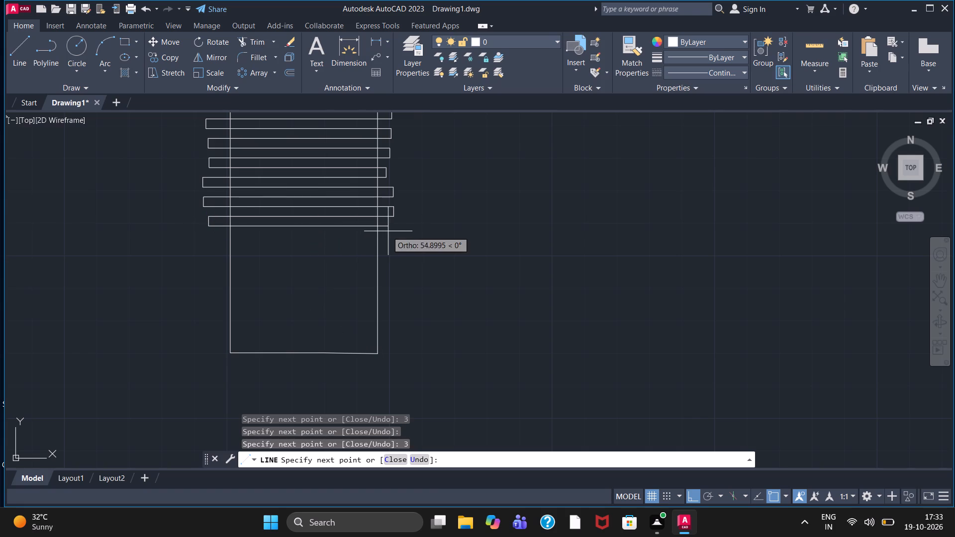
pyautogui.click(388, 231)
# Add four more tooth lines about 54 to 58 units long overhanging both rectangle sides, stepping down 3 units before each one.
pyautogui.press('3')
pyautogui.press('Return')
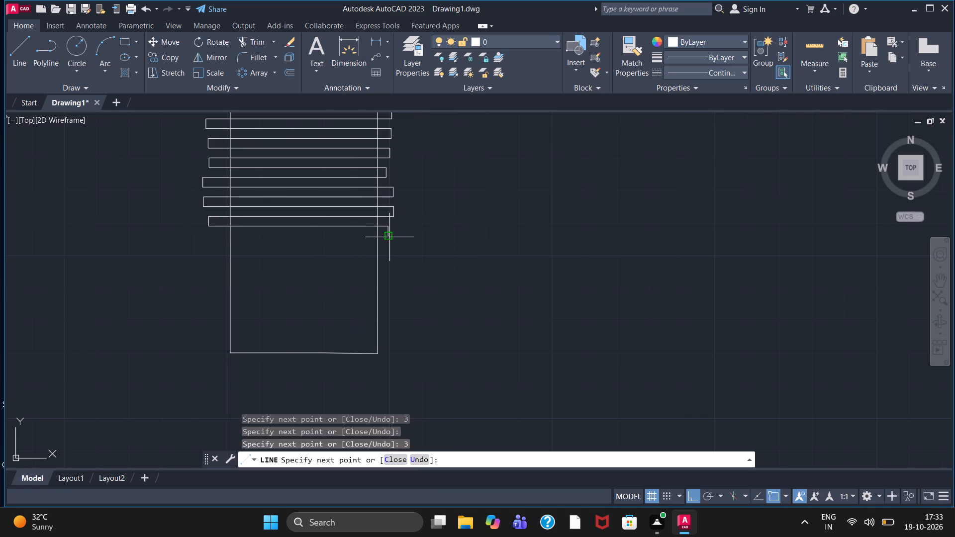
pyautogui.click(208, 250)
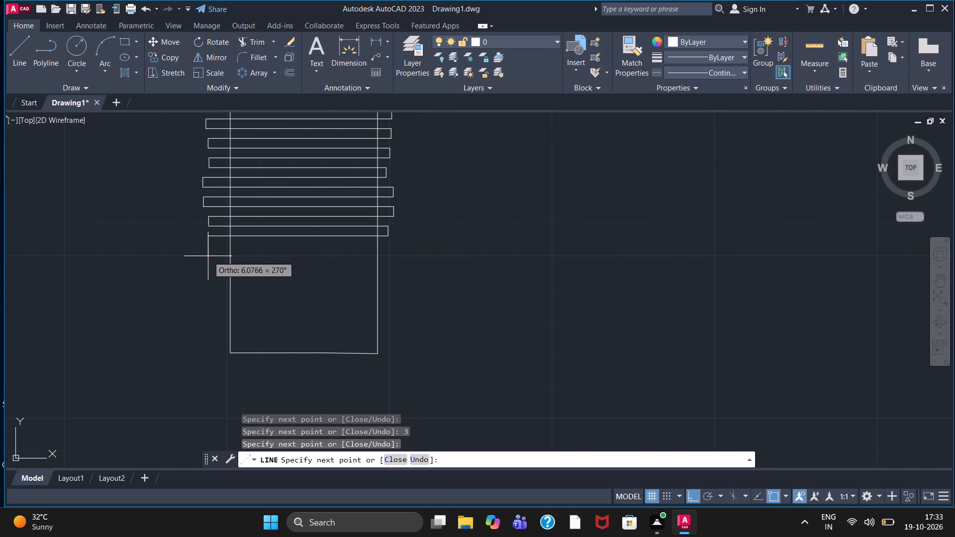
pyautogui.press('3')
pyautogui.press('Return')
pyautogui.click(398, 265)
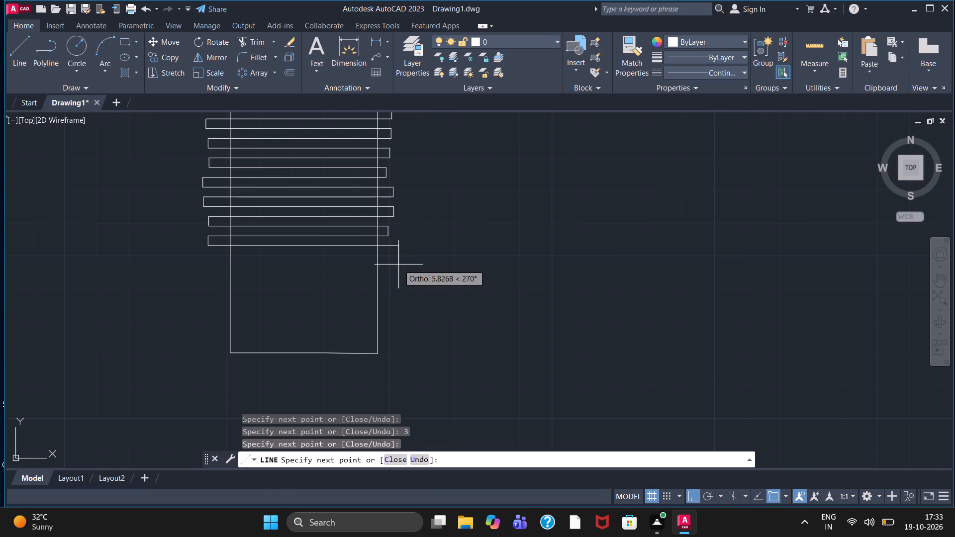
pyautogui.press('3')
pyautogui.press('Return')
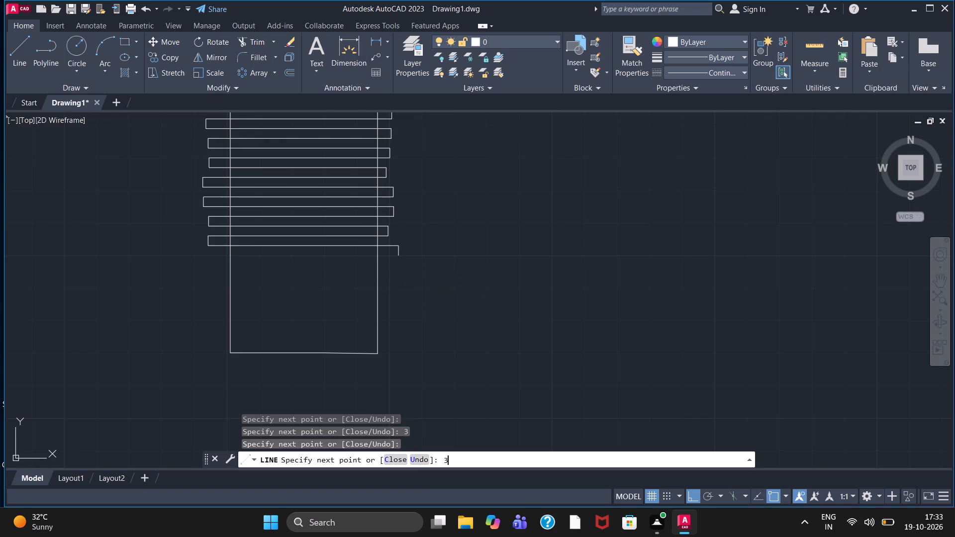
pyautogui.click(215, 266)
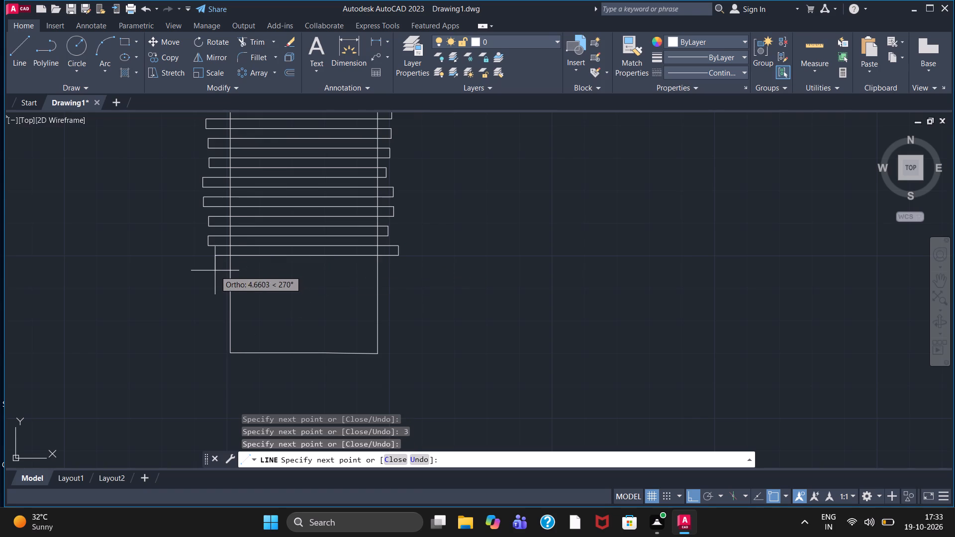
pyautogui.press('3')
pyautogui.press('Return')
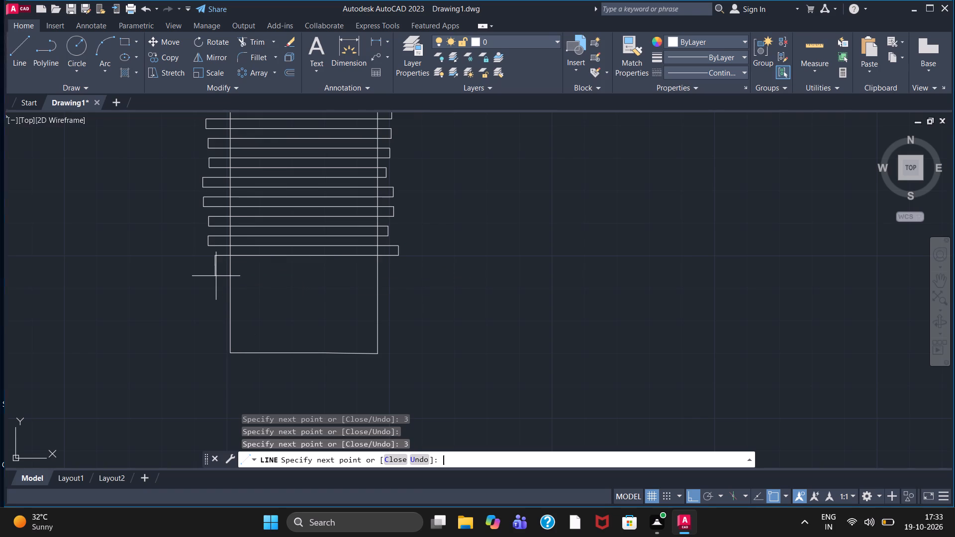
pyautogui.click(390, 267)
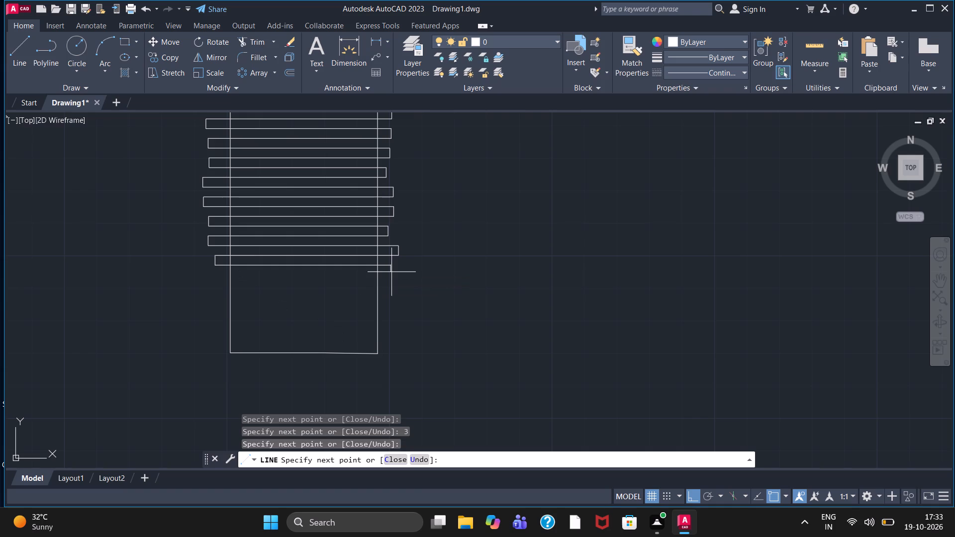
# Continue the zigzag with four tooth lines about 55 to 56 units long across the rectangle's lower part, linked by 3-unit drops.
pyautogui.press('3')
pyautogui.press('Return')
pyautogui.click(209, 278)
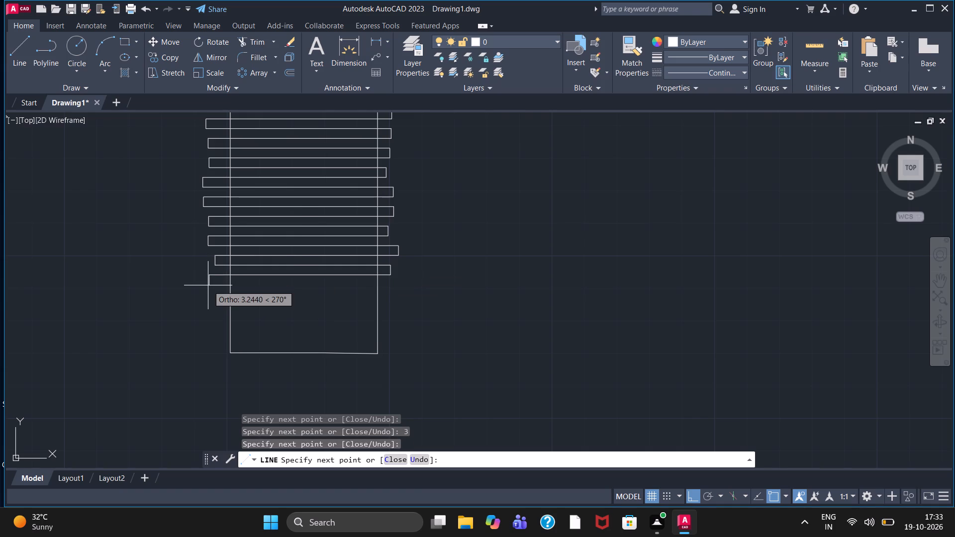
pyautogui.press('3')
pyautogui.press('Return')
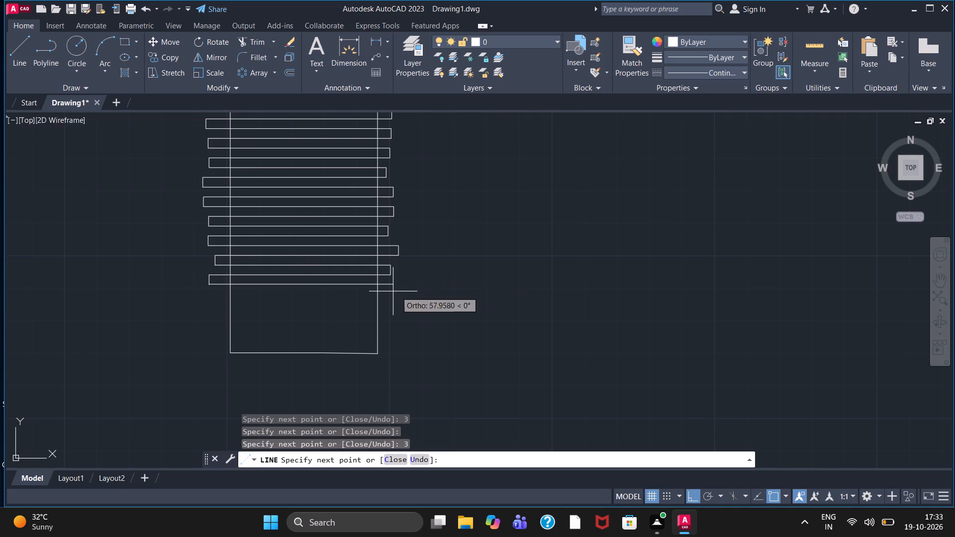
pyautogui.click(393, 291)
pyautogui.press('3')
pyautogui.press('Return')
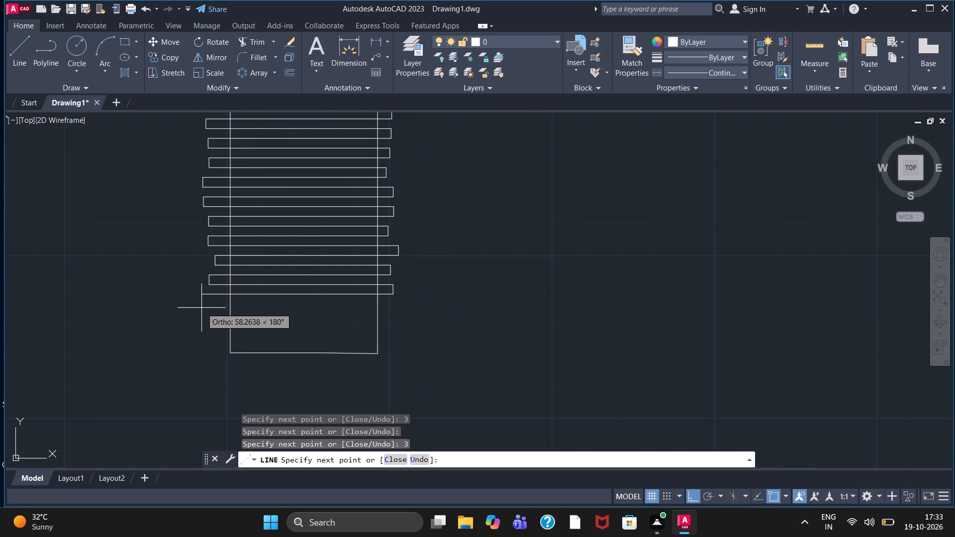
pyautogui.click(212, 304)
pyautogui.press('3')
pyautogui.press('Return')
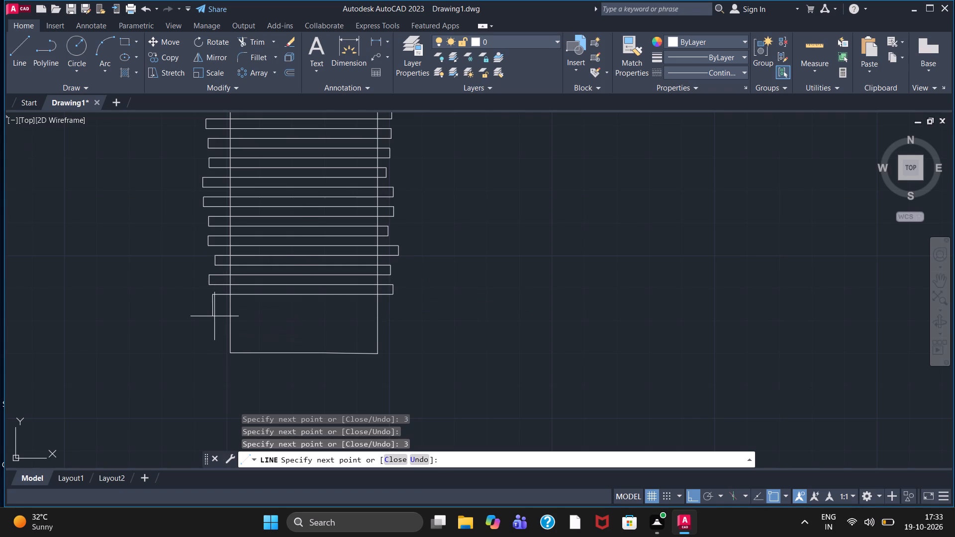
pyautogui.click(392, 312)
# Draw the last four tooth lines about 52 to 54 units long, each after a 3-unit drop, and end with a 3-unit segment at the rectangle's base.
pyautogui.press('3')
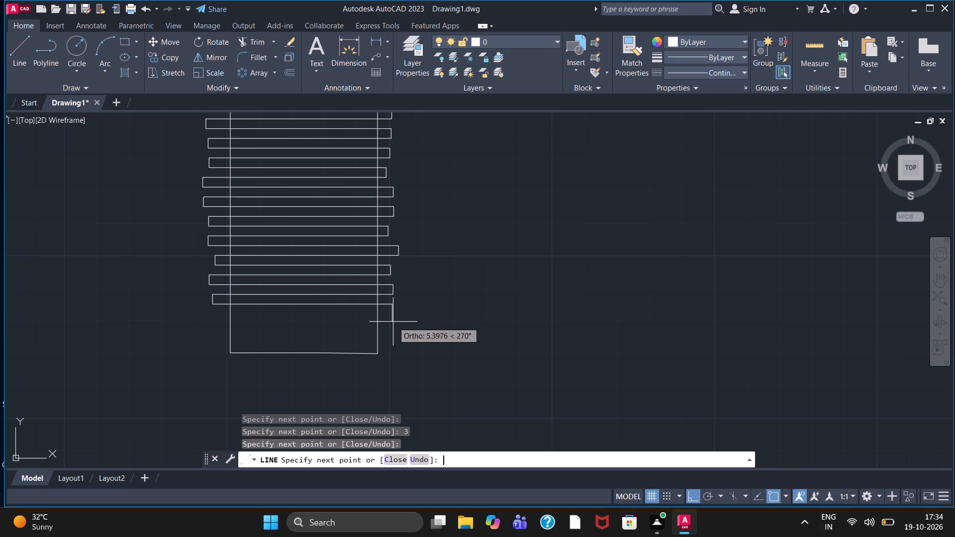
pyautogui.press('Return')
pyautogui.scroll(2, 243, 322)
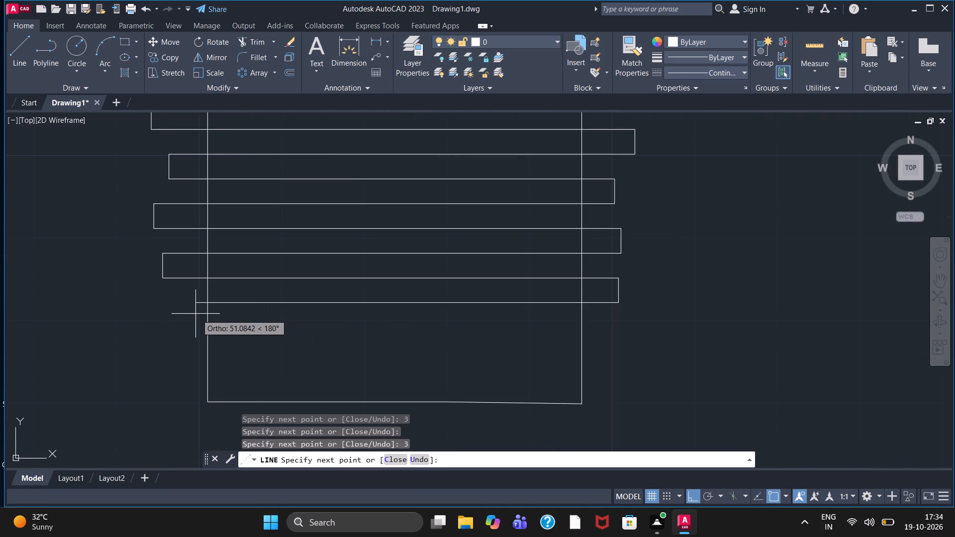
pyautogui.click(173, 314)
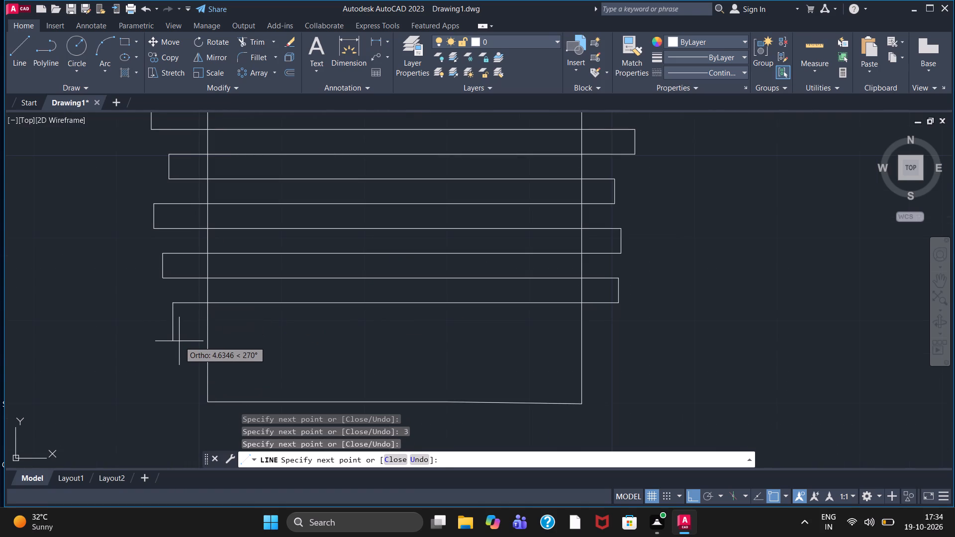
pyautogui.press('3')
pyautogui.press('Return')
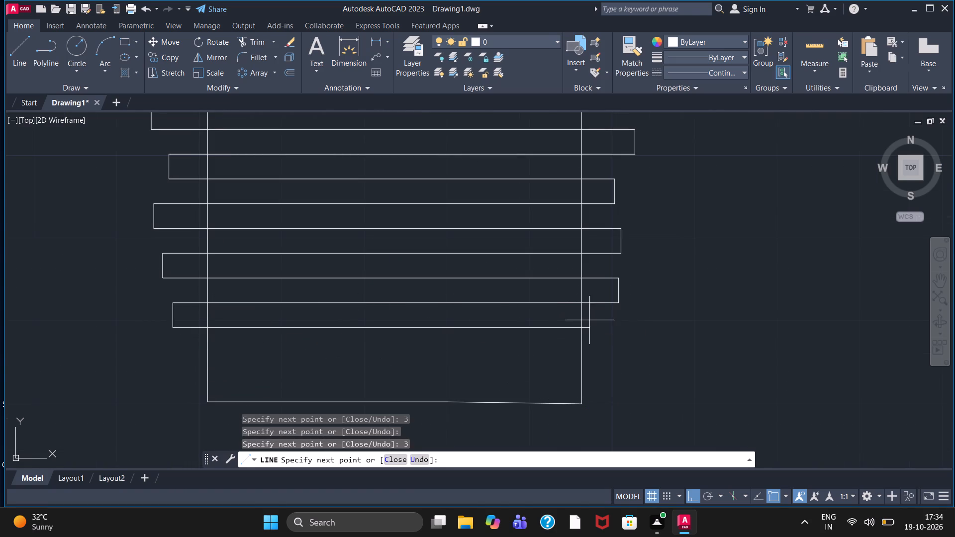
pyautogui.click(602, 319)
pyautogui.press('3')
pyautogui.press('Return')
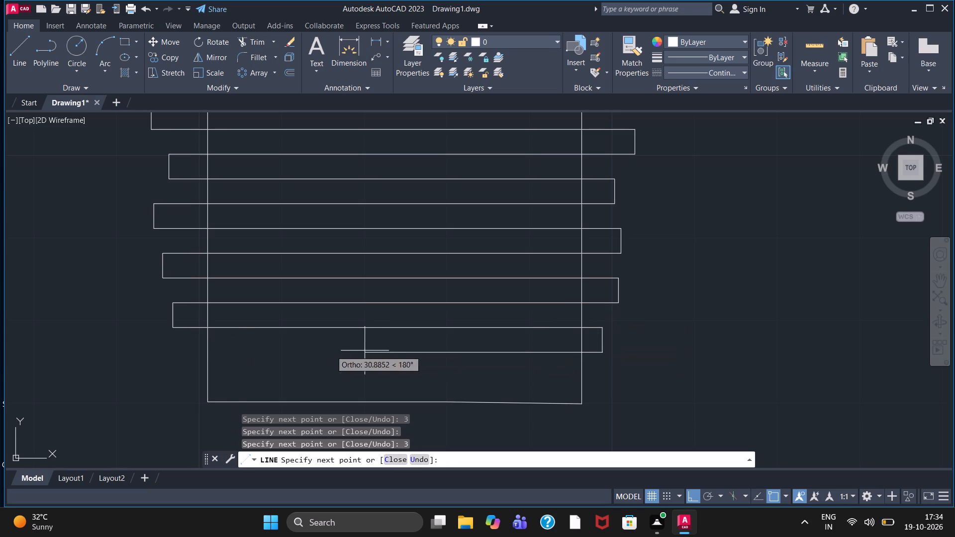
pyautogui.click(168, 361)
pyautogui.press('3')
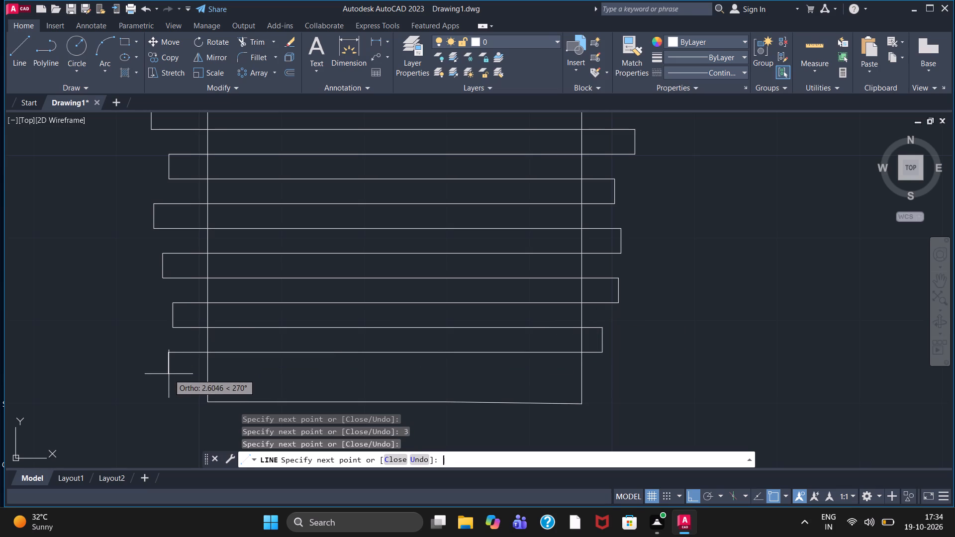
pyautogui.press('Return')
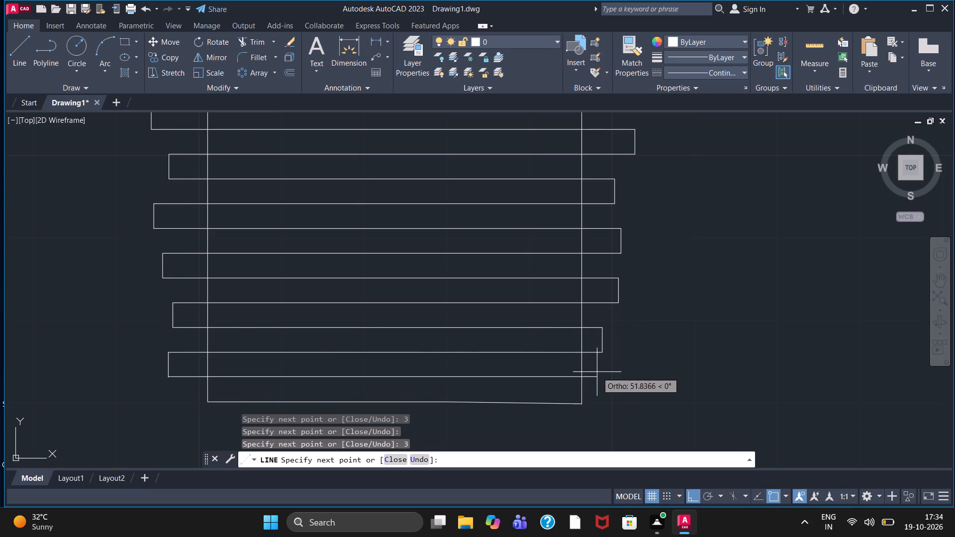
pyautogui.click(598, 370)
pyautogui.press('3')
pyautogui.press('Return')
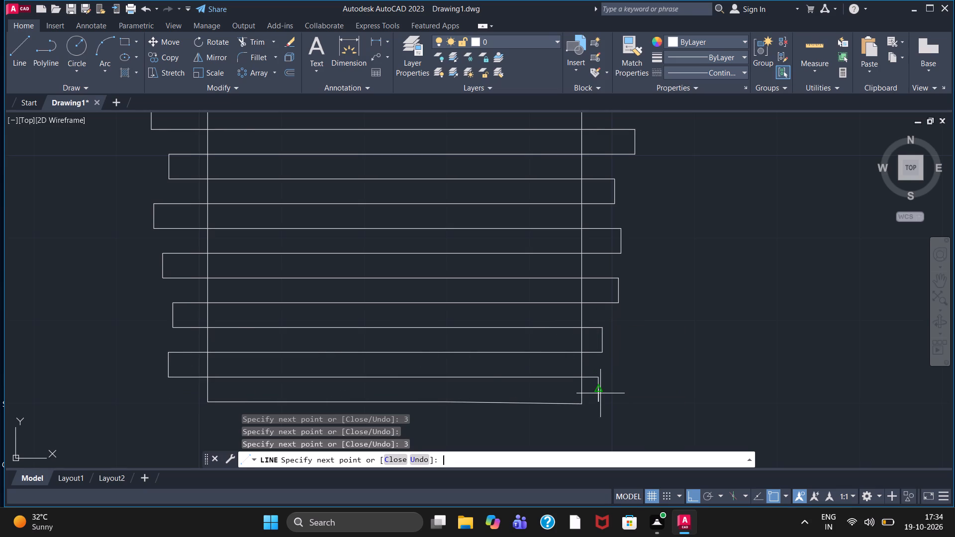
pyautogui.press('Escape')
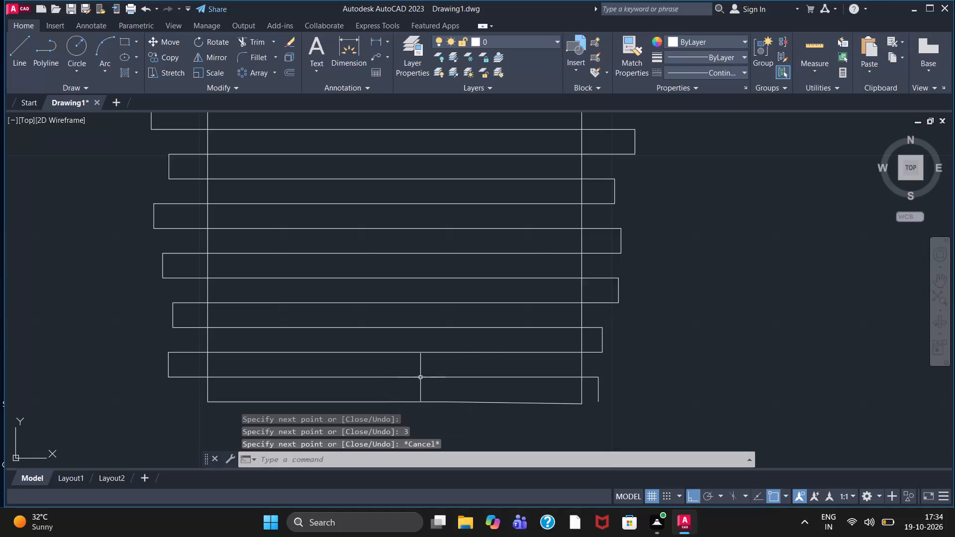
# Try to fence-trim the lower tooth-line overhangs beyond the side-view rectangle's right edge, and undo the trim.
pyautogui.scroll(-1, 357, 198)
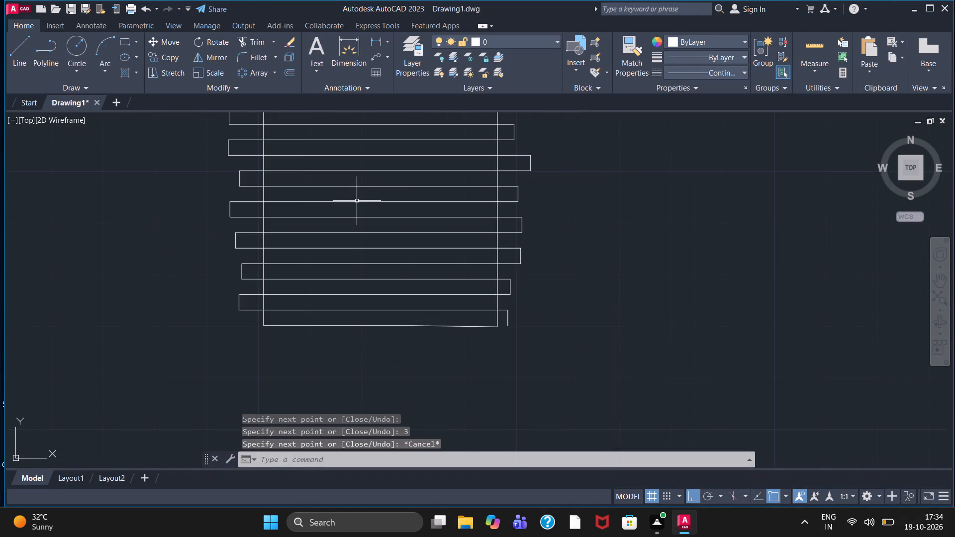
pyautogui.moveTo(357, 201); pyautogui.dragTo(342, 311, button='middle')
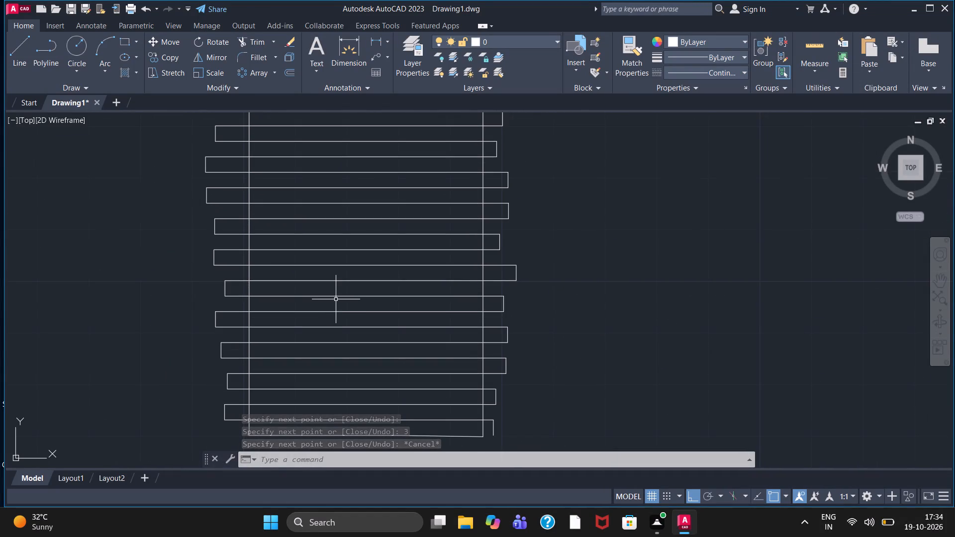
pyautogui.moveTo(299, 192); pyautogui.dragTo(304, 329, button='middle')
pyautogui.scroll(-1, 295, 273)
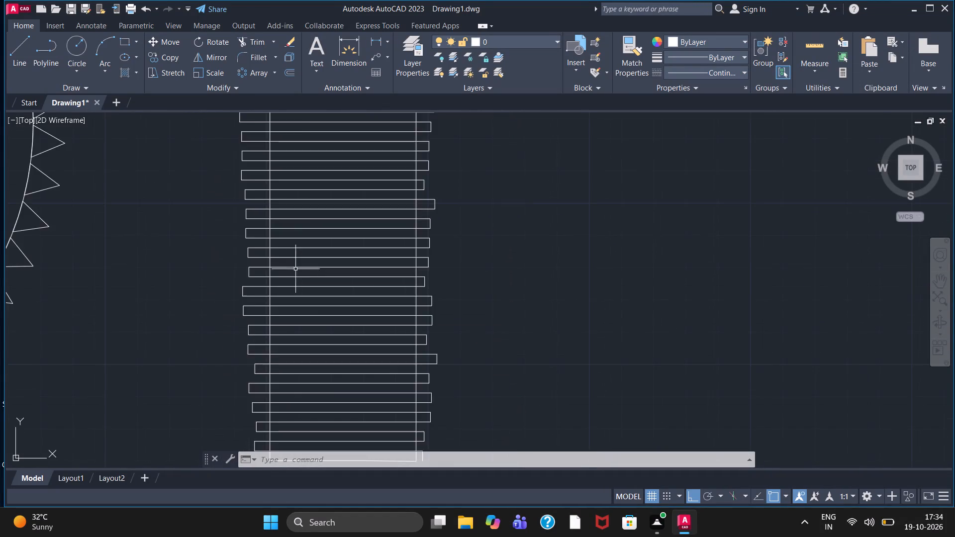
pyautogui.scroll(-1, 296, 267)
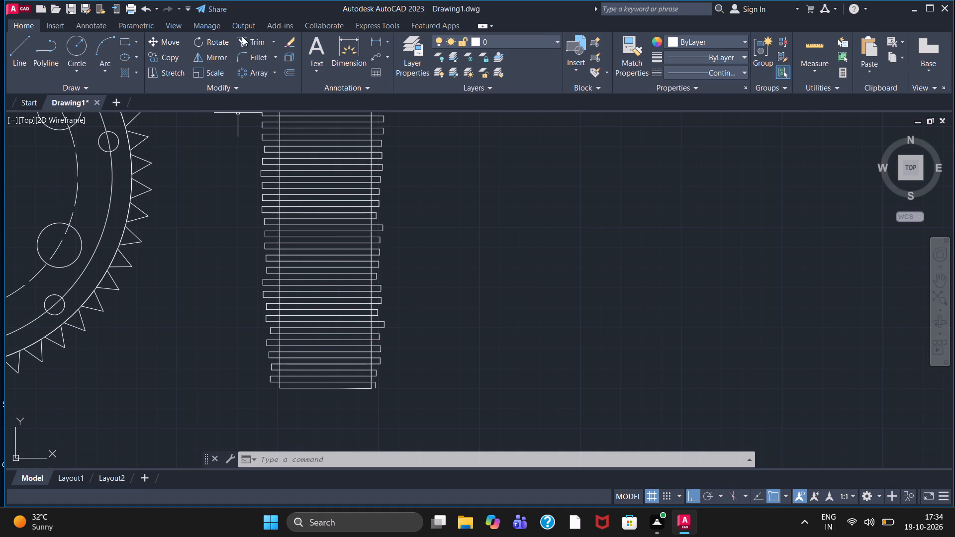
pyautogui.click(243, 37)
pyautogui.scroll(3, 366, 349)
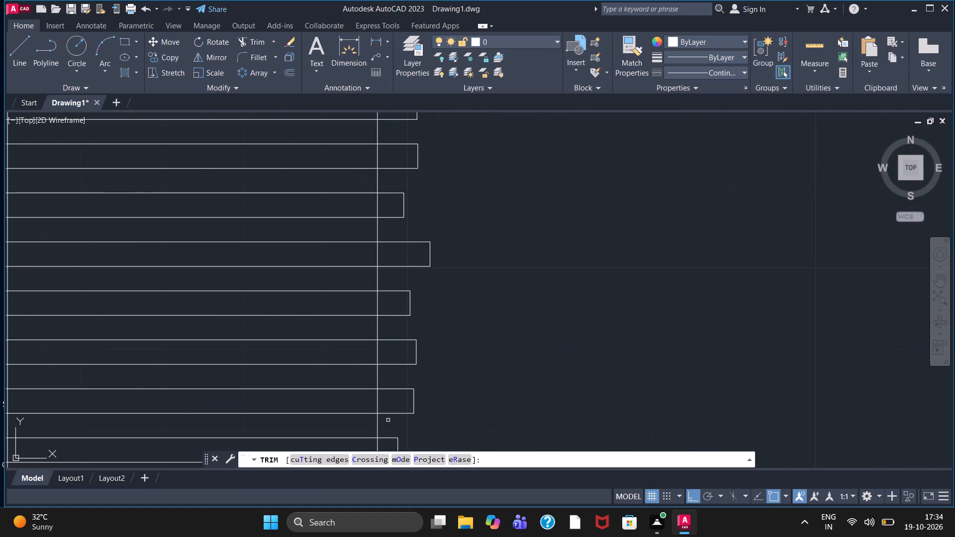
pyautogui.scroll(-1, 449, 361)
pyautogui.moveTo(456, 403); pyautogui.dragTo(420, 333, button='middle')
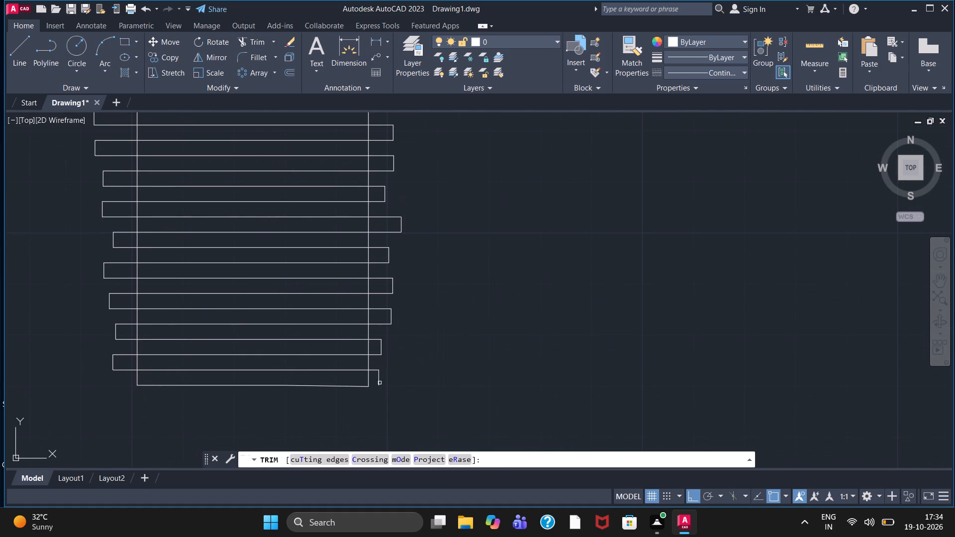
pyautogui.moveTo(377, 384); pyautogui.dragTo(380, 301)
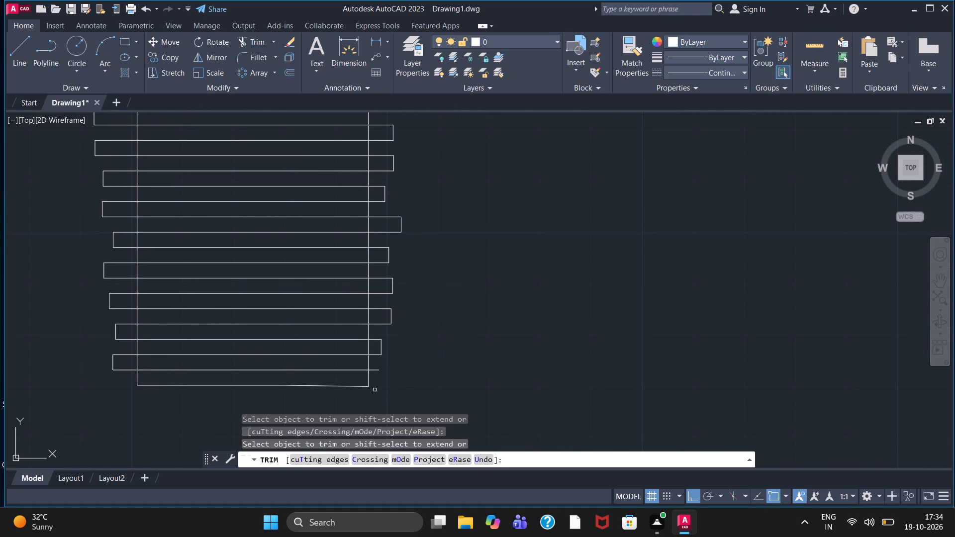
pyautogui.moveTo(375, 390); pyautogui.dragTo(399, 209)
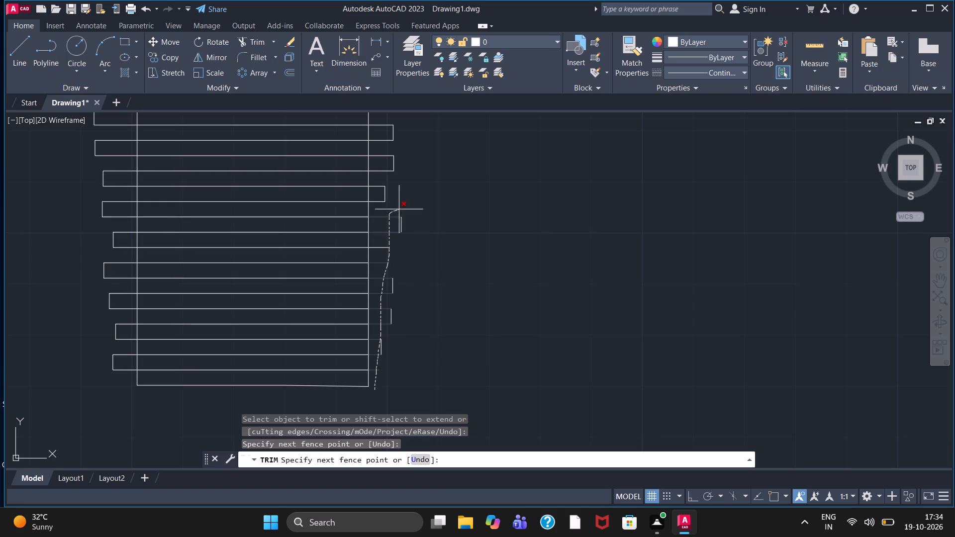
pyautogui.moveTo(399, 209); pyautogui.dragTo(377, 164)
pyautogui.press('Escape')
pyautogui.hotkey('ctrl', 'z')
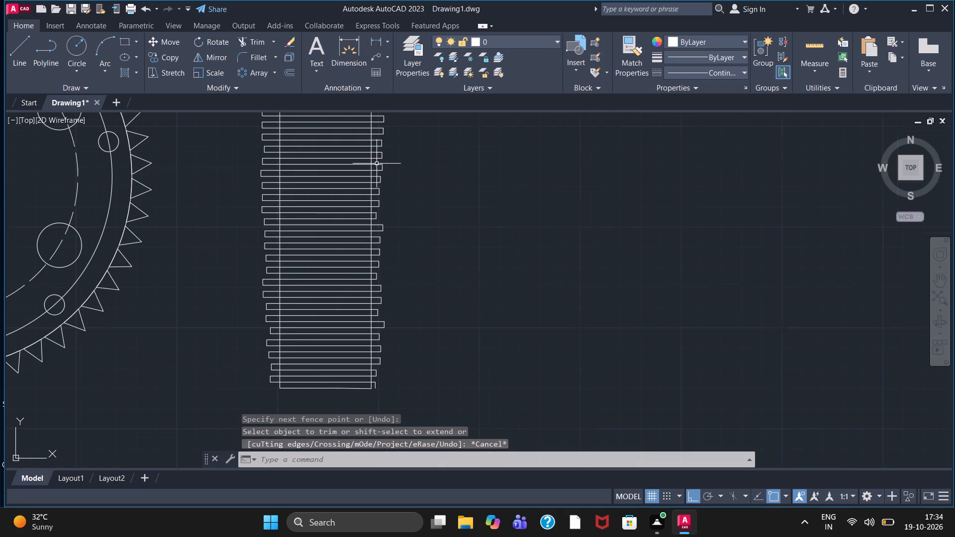
# Trim the six lowest tooth overhangs back to the side-view rectangle's right edge and remove their leftover vertical end segments.
pyautogui.scroll(2, 379, 331)
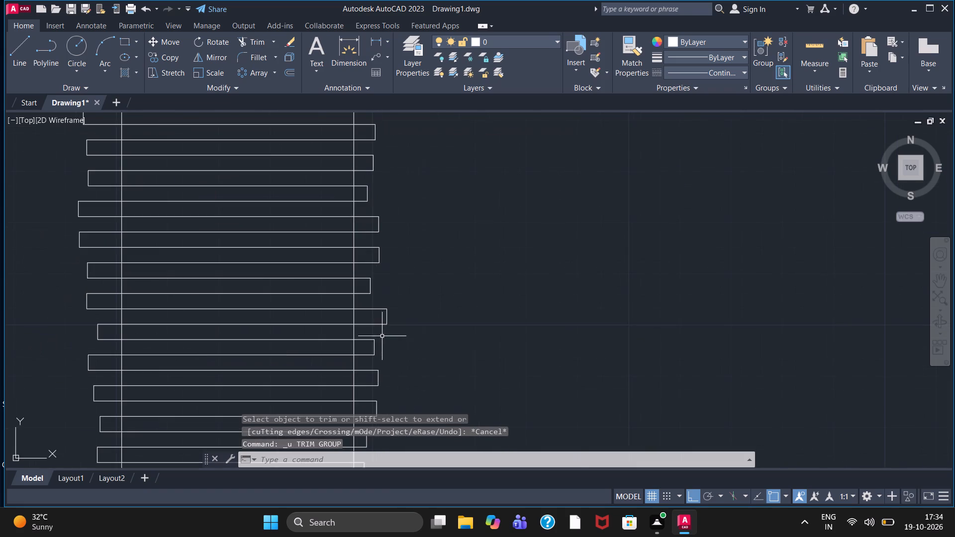
pyautogui.moveTo(387, 349); pyautogui.dragTo(379, 175, button='middle')
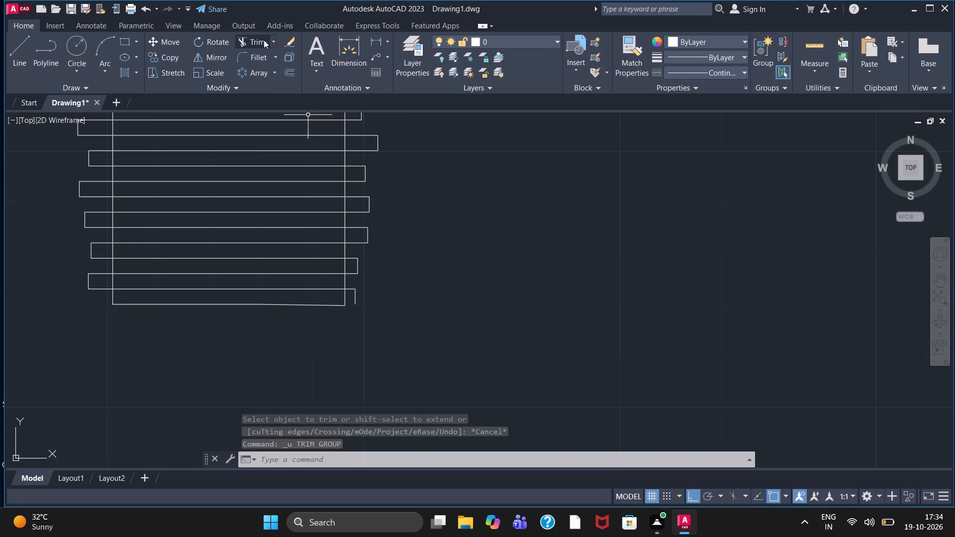
pyautogui.click(264, 40)
pyautogui.click(349, 289)
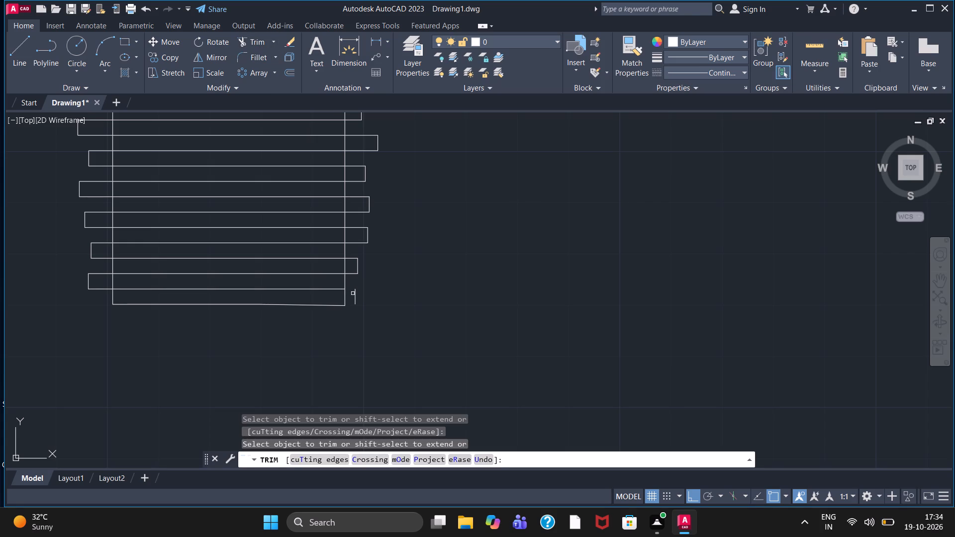
pyautogui.click(355, 293)
pyautogui.moveTo(355, 277); pyautogui.dragTo(355, 239)
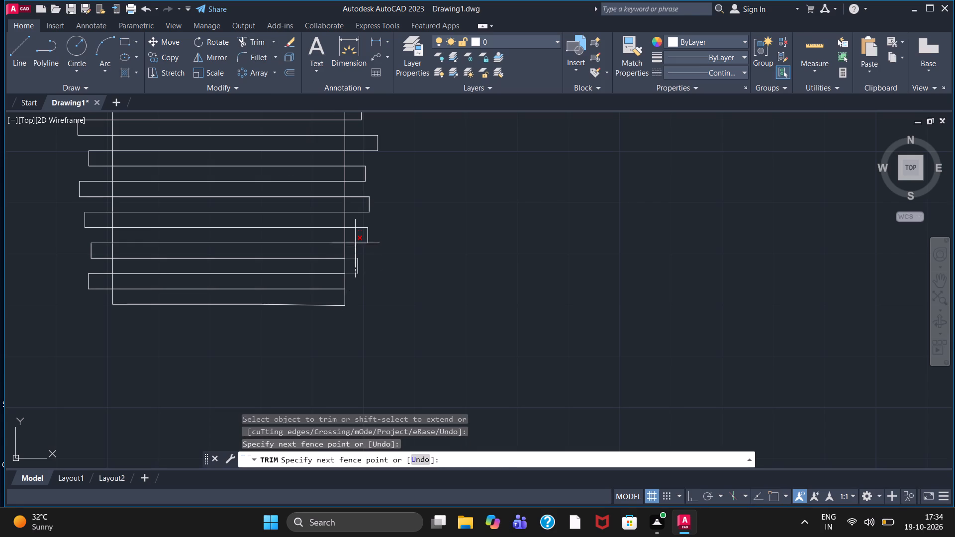
pyautogui.moveTo(355, 239); pyautogui.dragTo(361, 134)
pyautogui.moveTo(361, 134); pyautogui.dragTo(361, 133)
pyautogui.moveTo(370, 144); pyautogui.dragTo(379, 140)
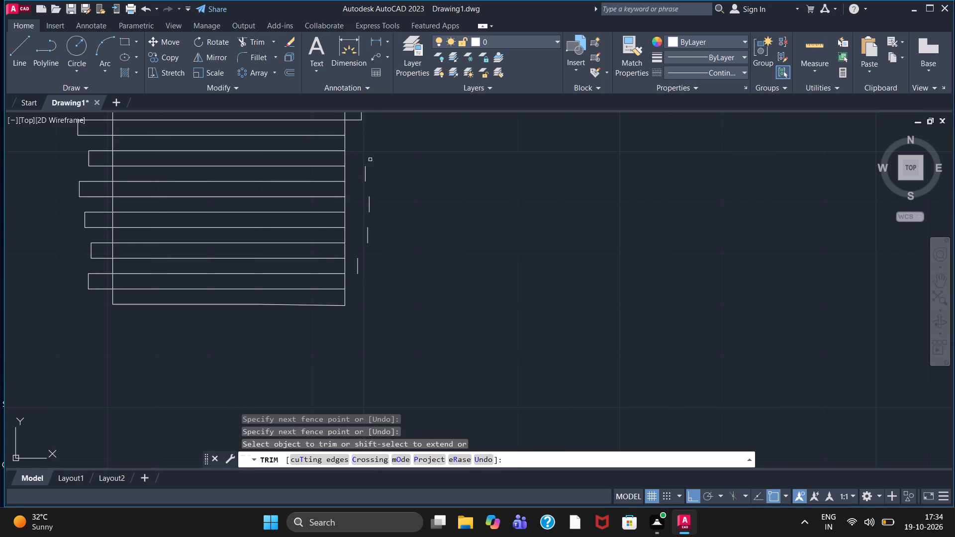
pyautogui.click(366, 170)
pyautogui.click(368, 199)
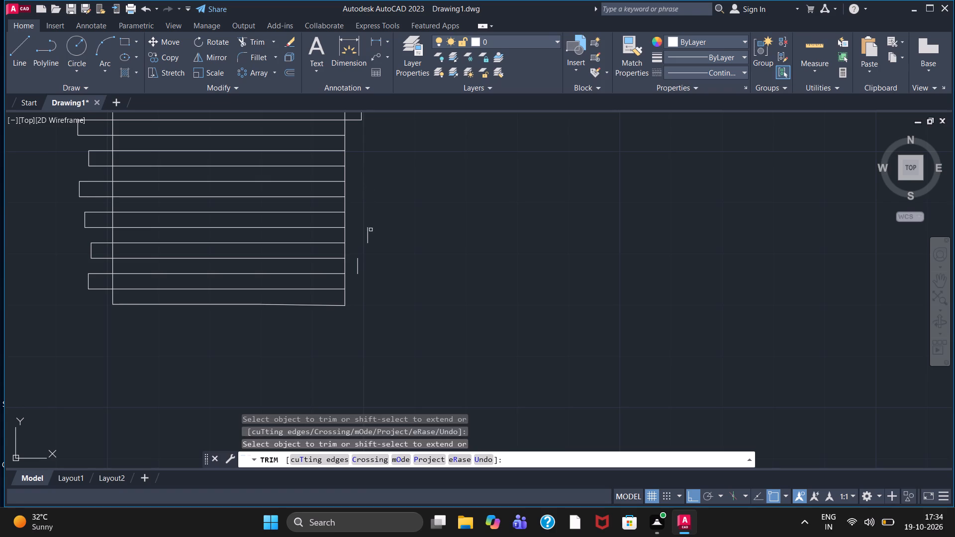
pyautogui.click(370, 233)
pyautogui.click(365, 239)
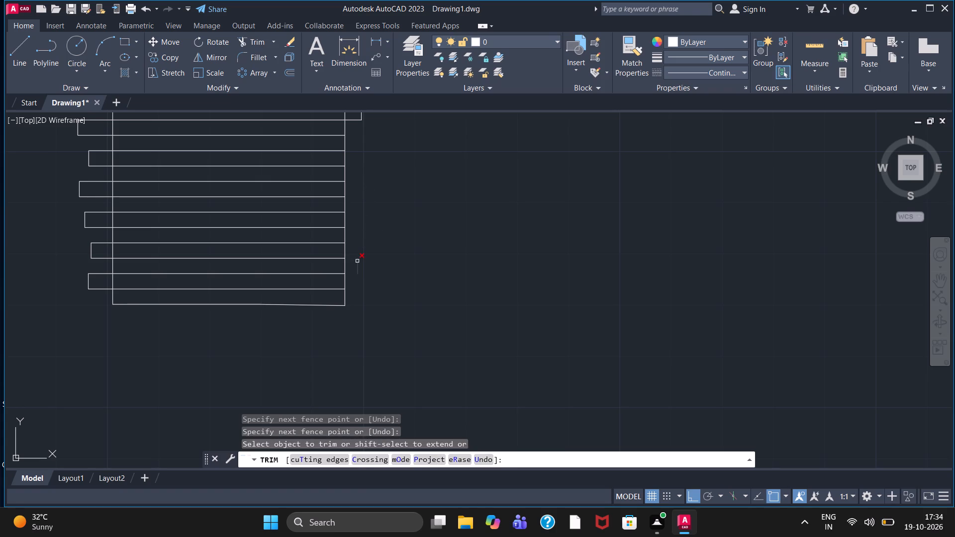
pyautogui.click(357, 262)
# Trim the next three tooth overhangs up the rectangle's right edge and remove their detached vertical end segments.
pyautogui.moveTo(357, 196); pyautogui.dragTo(340, 399, button='middle')
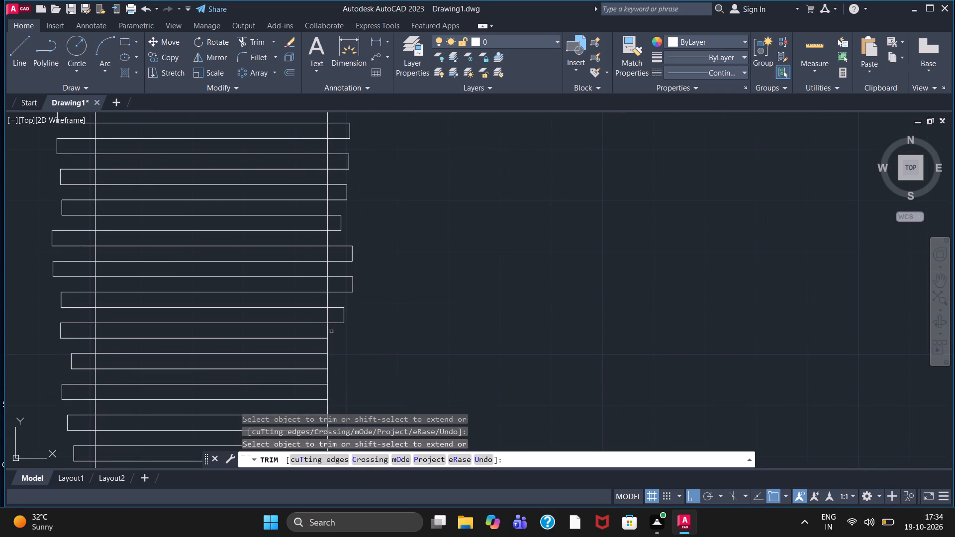
pyautogui.moveTo(337, 331); pyautogui.dragTo(340, 219)
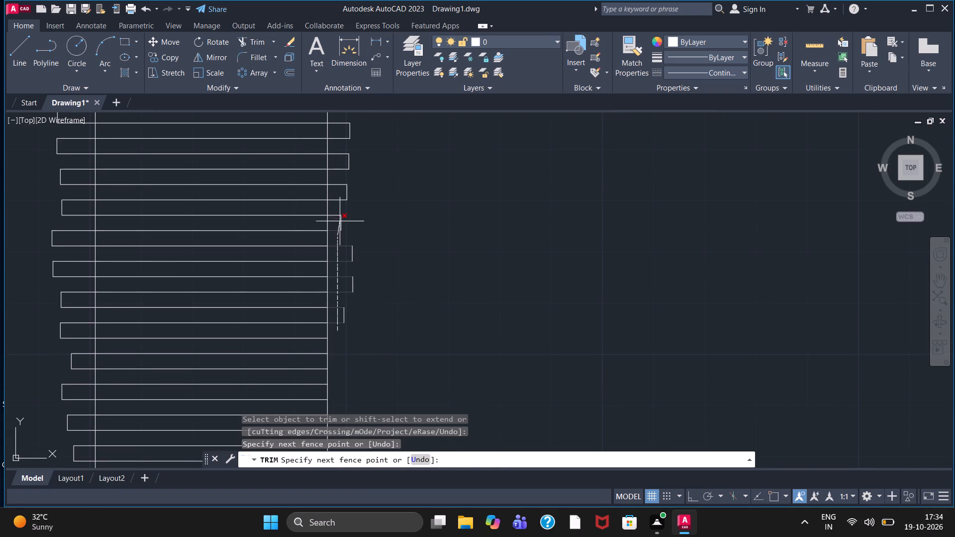
pyautogui.moveTo(340, 219); pyautogui.dragTo(340, 216)
pyautogui.moveTo(350, 252); pyautogui.dragTo(355, 257)
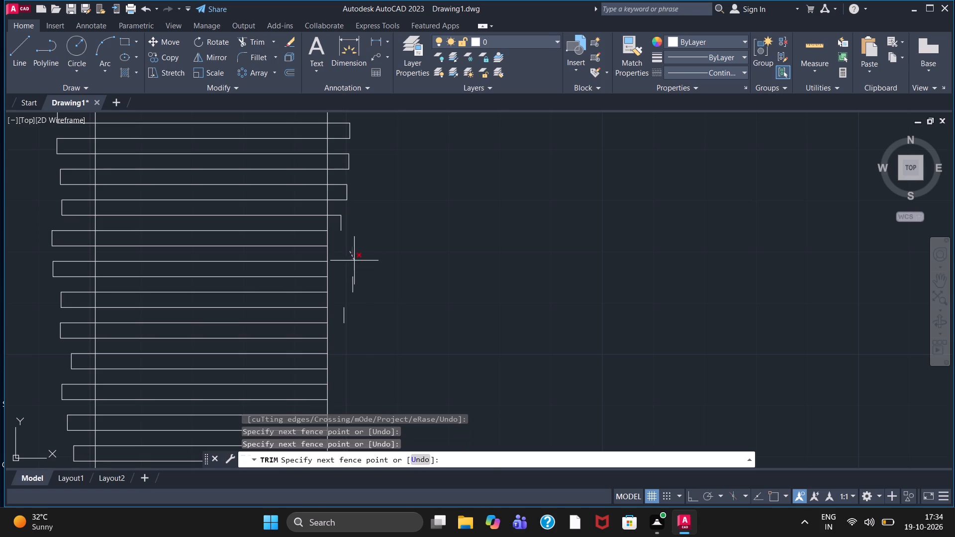
pyautogui.moveTo(348, 283); pyautogui.dragTo(363, 284)
pyautogui.click(354, 285)
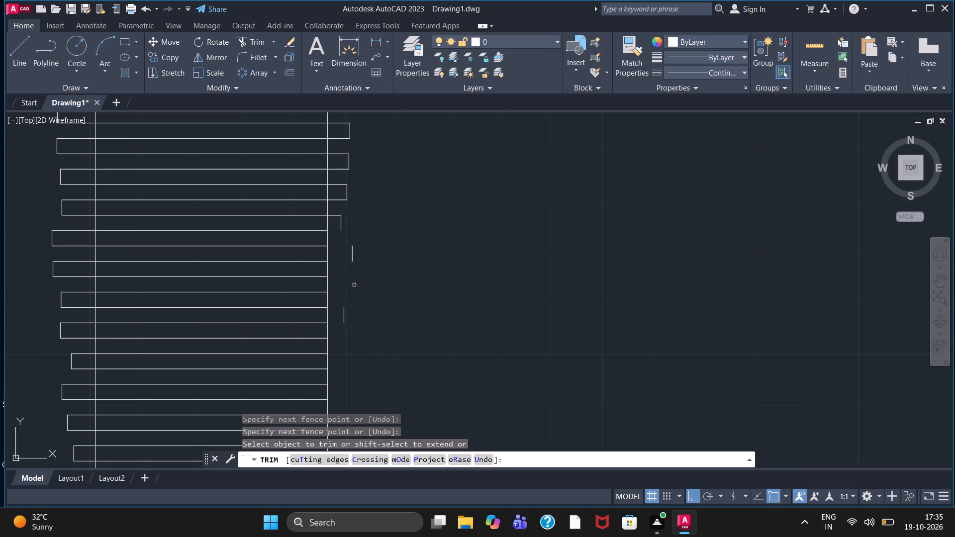
pyautogui.click(342, 312)
pyautogui.click(354, 251)
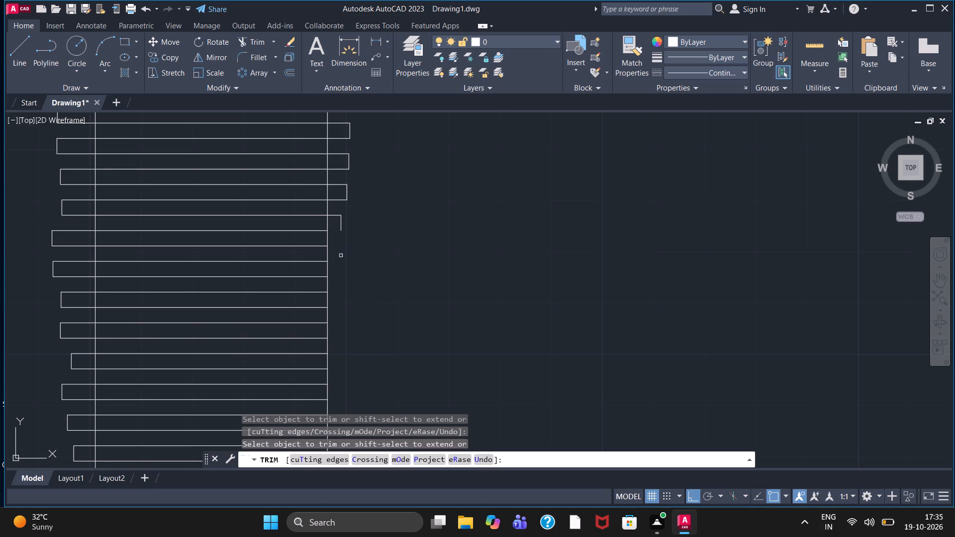
# Clear the partly trimmed overhang and the two above it along the rectangle's right edge, including their vertical end segments.
pyautogui.moveTo(341, 252); pyautogui.dragTo(340, 392, button='middle')
pyautogui.click(338, 360)
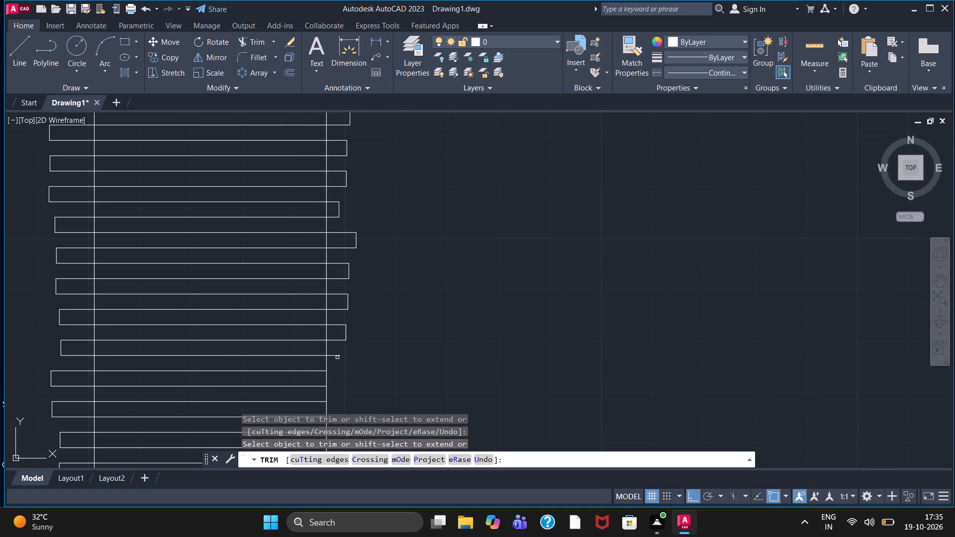
pyautogui.click(337, 356)
pyautogui.click(337, 341)
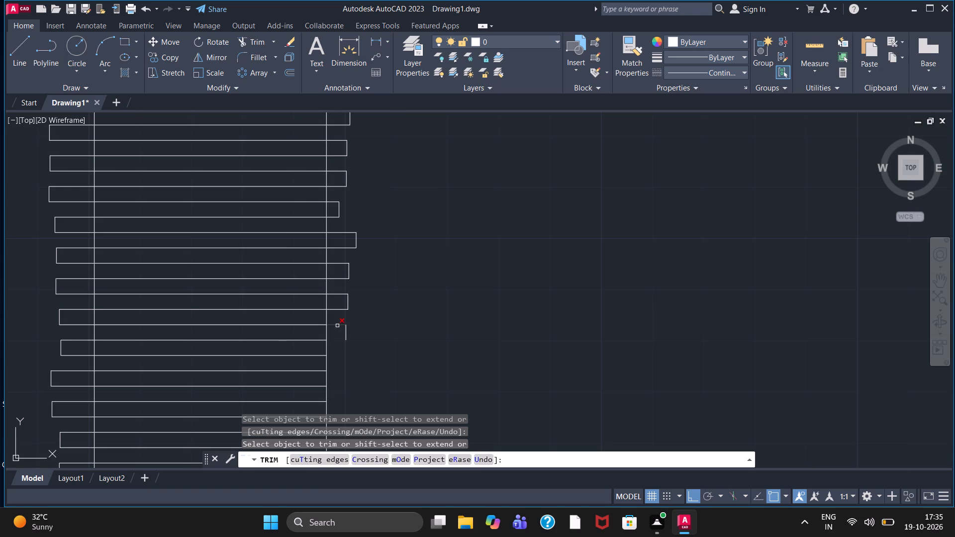
pyautogui.click(337, 326)
pyautogui.click(346, 330)
pyautogui.click(344, 312)
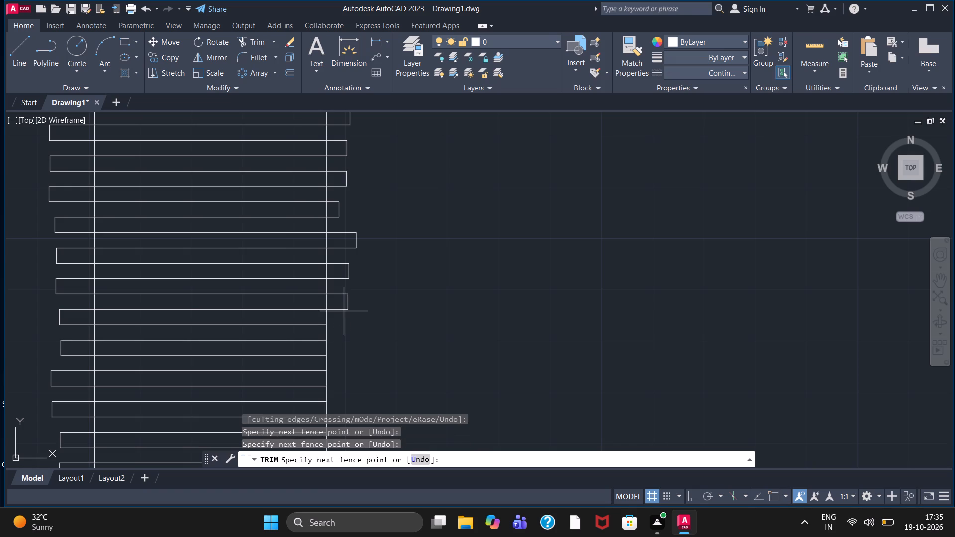
pyautogui.click(344, 311)
pyautogui.click(340, 292)
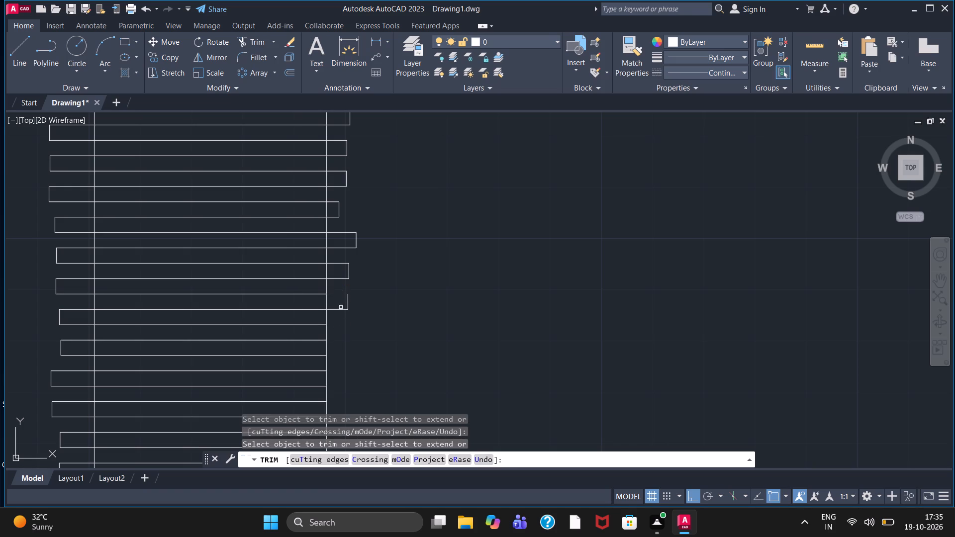
pyautogui.click(341, 310)
pyautogui.click(347, 304)
# Trim the next five tooth overhangs up the rectangle's right edge and remove their detached vertical end segments.
pyautogui.moveTo(343, 305); pyautogui.dragTo(331, 322, button='middle')
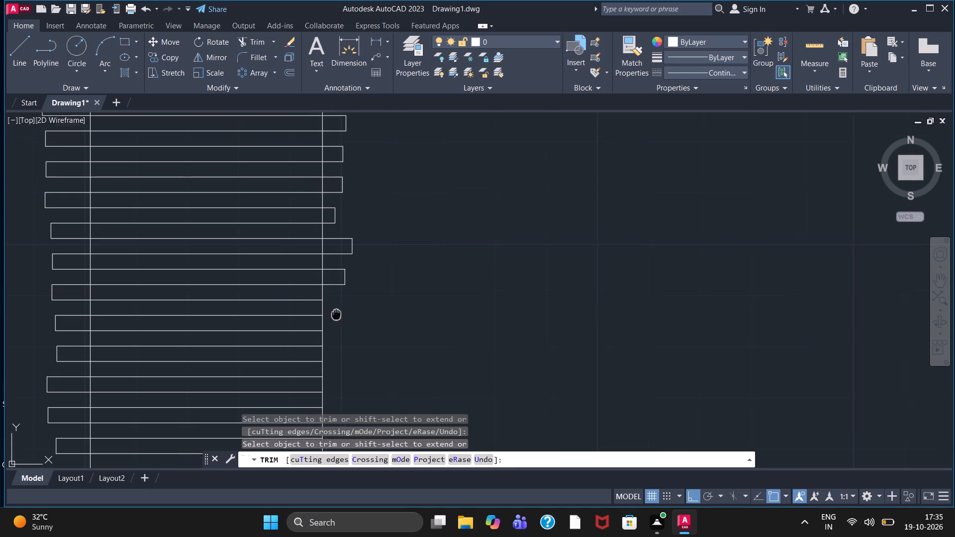
pyautogui.moveTo(331, 322); pyautogui.dragTo(326, 332, button='middle')
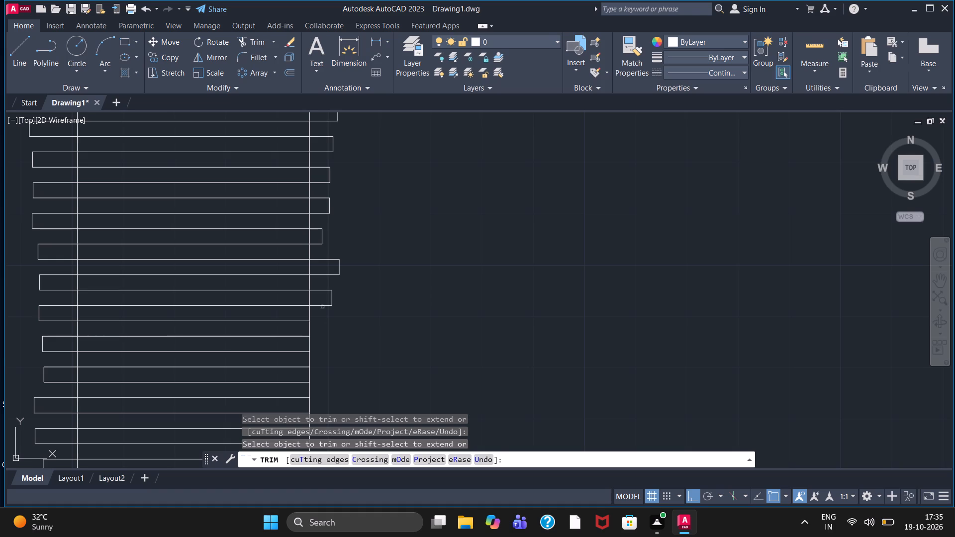
pyautogui.moveTo(322, 313); pyautogui.dragTo(322, 226)
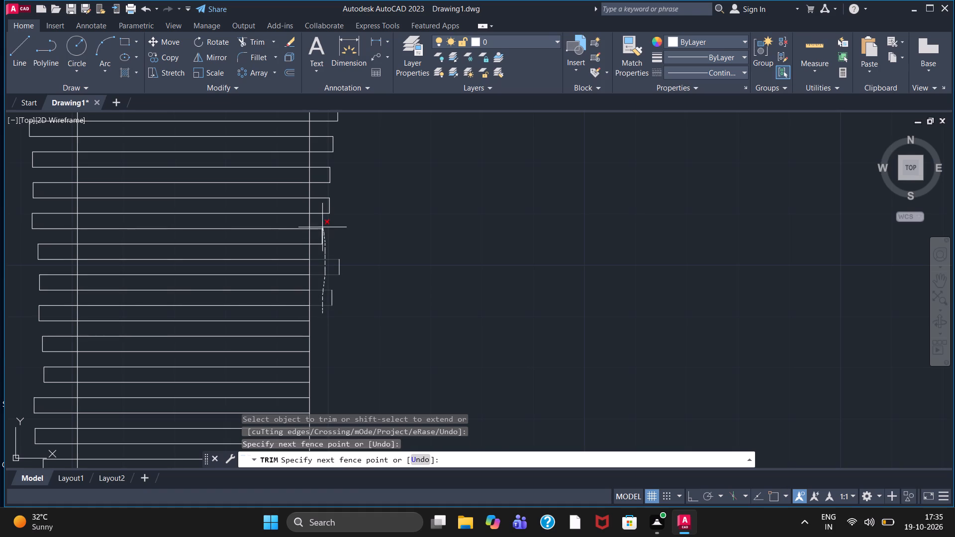
pyautogui.moveTo(322, 226); pyautogui.dragTo(323, 166)
pyautogui.moveTo(319, 221); pyautogui.dragTo(323, 238)
pyautogui.moveTo(323, 238); pyautogui.dragTo(321, 249)
pyautogui.moveTo(335, 268); pyautogui.dragTo(352, 268)
pyautogui.moveTo(332, 297); pyautogui.dragTo(343, 290)
pyautogui.click(346, 288)
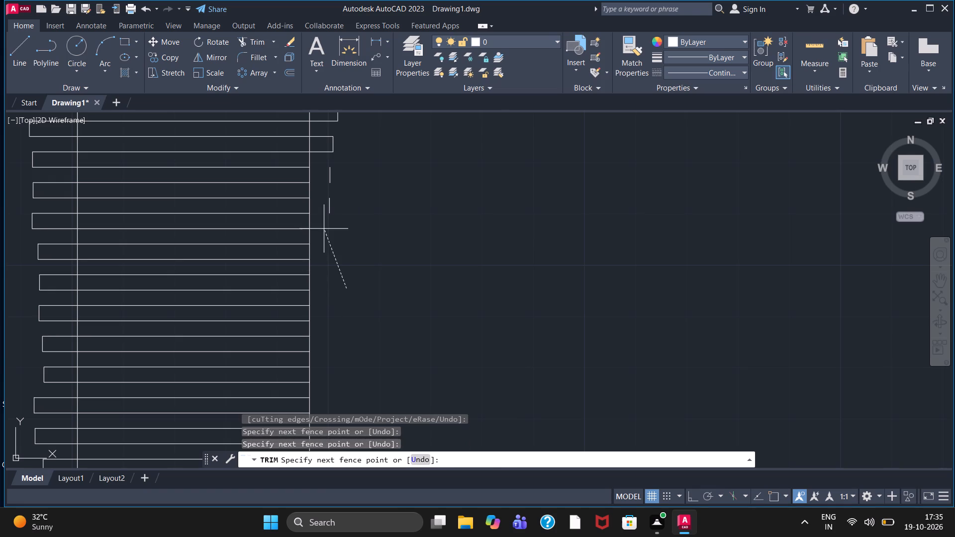
pyautogui.click(327, 205)
pyautogui.click(327, 205)
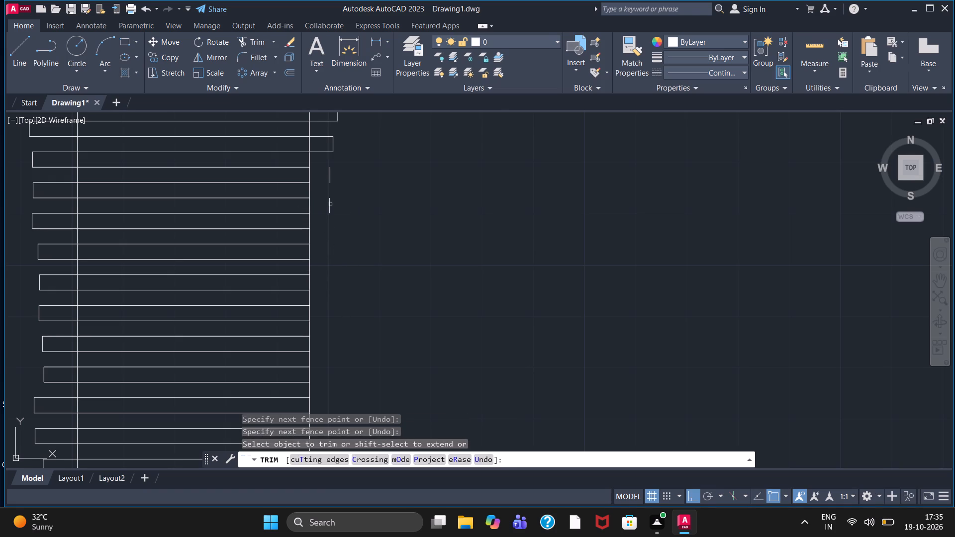
pyautogui.moveTo(327, 177); pyautogui.dragTo(335, 175)
pyautogui.moveTo(327, 205); pyautogui.dragTo(338, 202)
# Trim the next six tooth overhangs up the rectangle's right edge and remove their detached vertical end segments.
pyautogui.moveTo(329, 186); pyautogui.dragTo(333, 335, button='middle')
pyautogui.moveTo(325, 304); pyautogui.dragTo(329, 217)
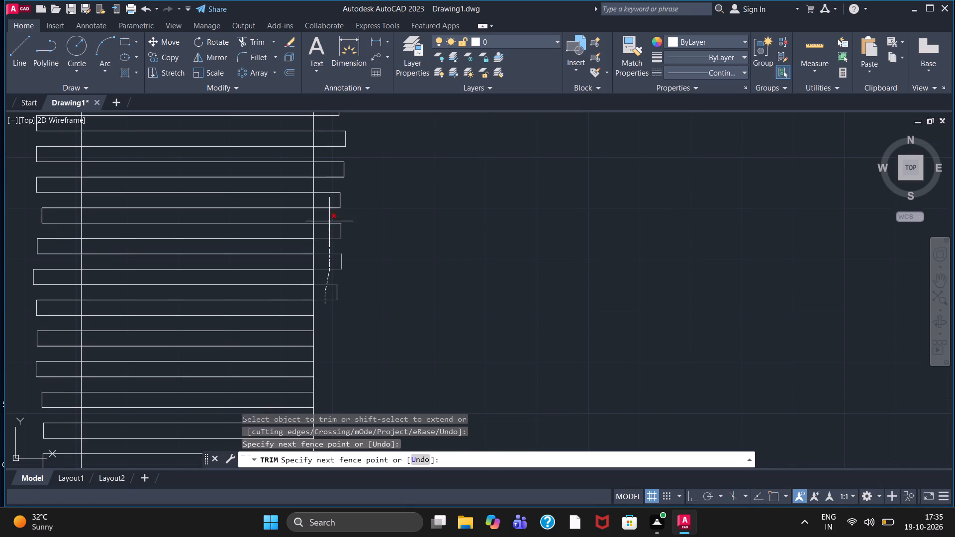
pyautogui.moveTo(329, 217); pyautogui.dragTo(332, 126)
pyautogui.click(332, 126)
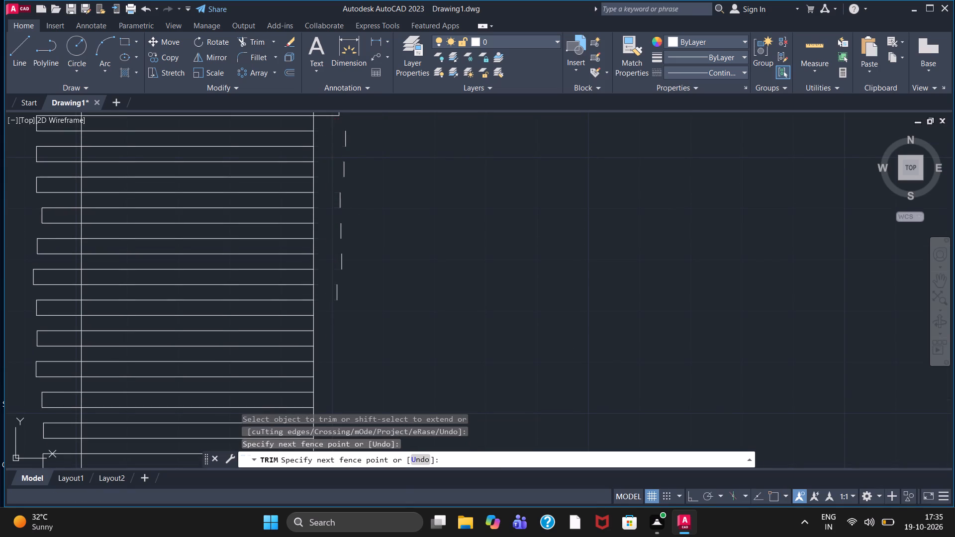
pyautogui.click(335, 292)
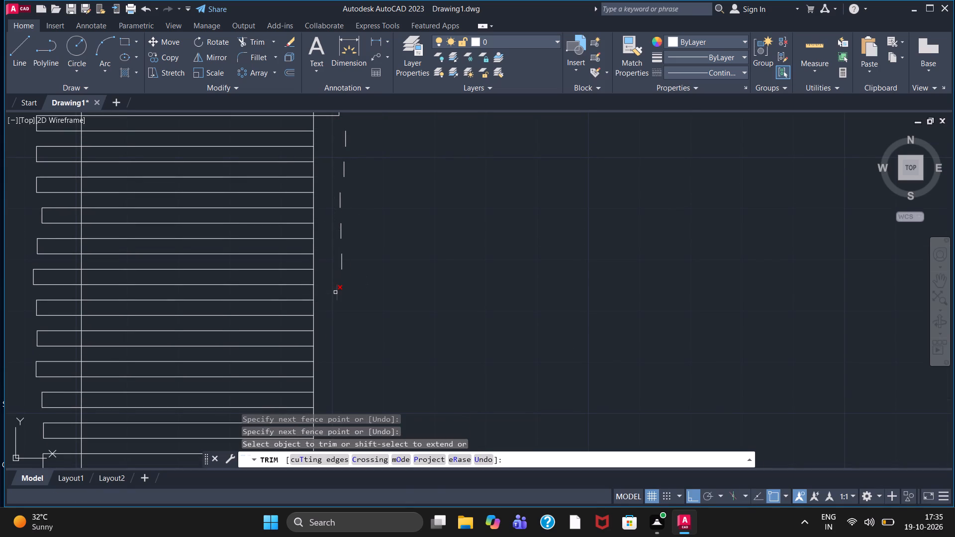
pyautogui.moveTo(335, 292); pyautogui.dragTo(343, 289)
pyautogui.click(343, 289)
pyautogui.moveTo(338, 269); pyautogui.dragTo(344, 263)
pyautogui.moveTo(333, 266); pyautogui.dragTo(347, 260)
pyautogui.moveTo(333, 237); pyautogui.dragTo(354, 230)
pyautogui.moveTo(341, 200); pyautogui.dragTo(350, 191)
pyautogui.moveTo(339, 170); pyautogui.dragTo(353, 161)
pyautogui.moveTo(340, 142); pyautogui.dragTo(351, 137)
# Trim six more overhangs and the lower line of the seventh along the rectangle's right edge, removing all seven vertical end segments.
pyautogui.moveTo(351, 137); pyautogui.dragTo(351, 300, button='middle')
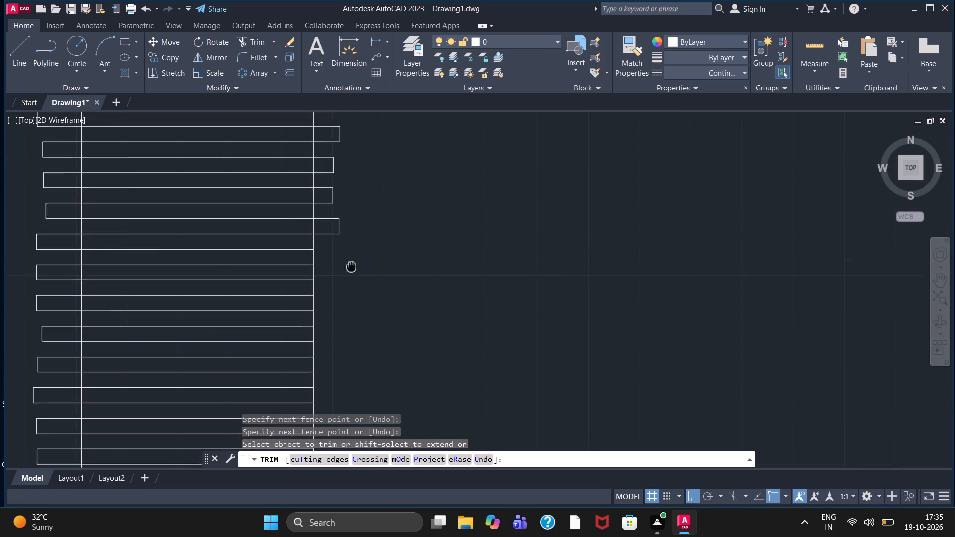
pyautogui.moveTo(351, 300); pyautogui.dragTo(350, 371, button='middle')
pyautogui.moveTo(328, 358); pyautogui.dragTo(321, 262)
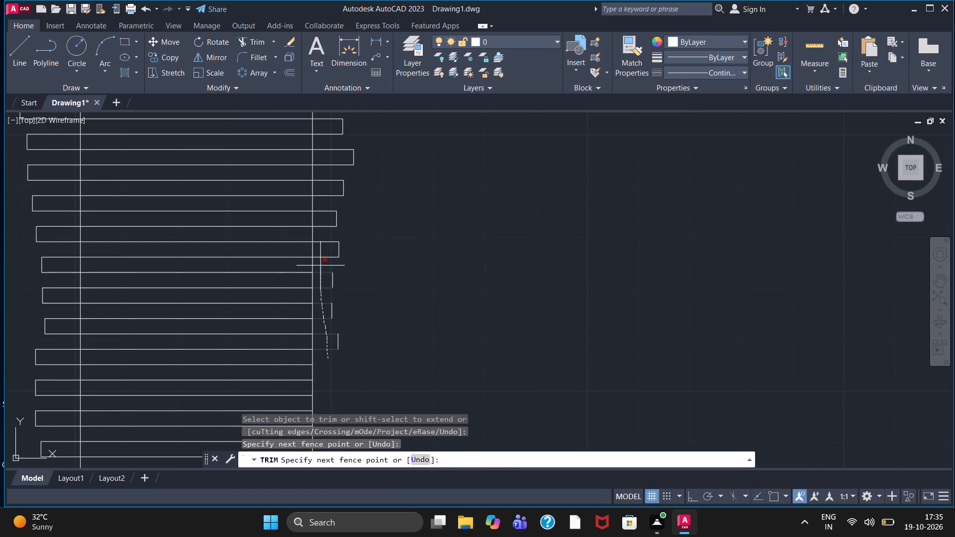
pyautogui.moveTo(321, 262); pyautogui.dragTo(336, 150)
pyautogui.click(337, 343)
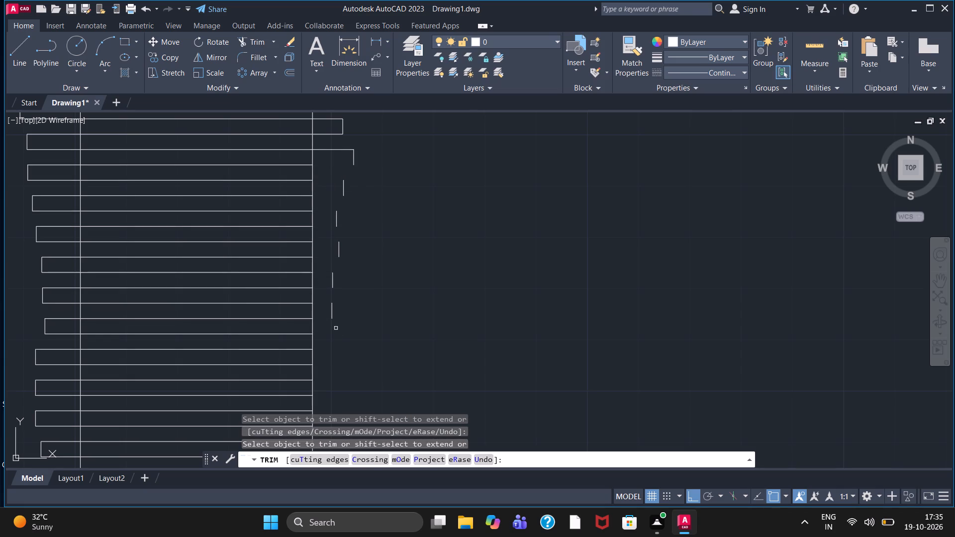
pyautogui.moveTo(333, 314); pyautogui.dragTo(331, 310)
pyautogui.click(331, 276)
pyautogui.click(339, 251)
pyautogui.click(334, 217)
pyautogui.click(347, 210)
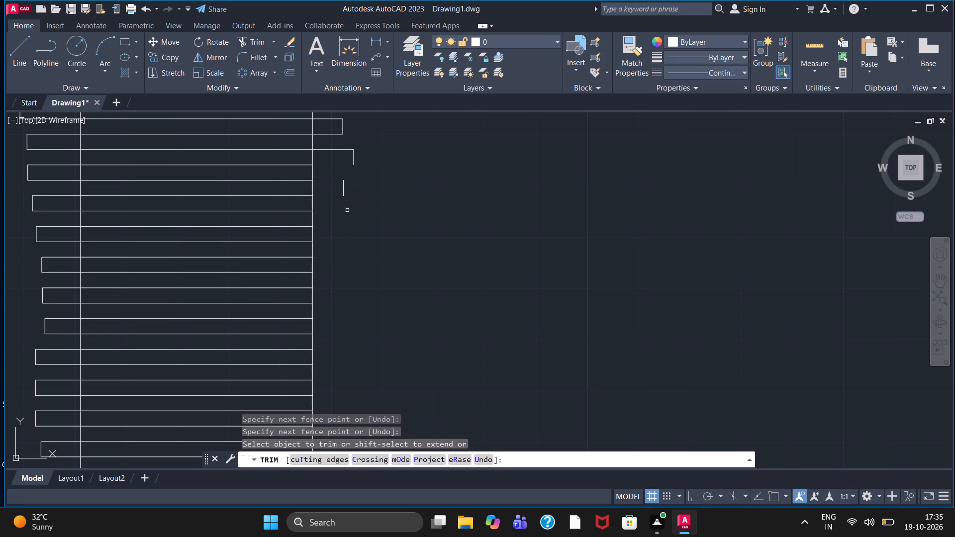
pyautogui.click(345, 188)
pyautogui.click(354, 155)
# Trim the leftover overhanging line and the top five overhangs at the rectangle's right edge, including their vertical end segments.
pyautogui.moveTo(354, 155); pyautogui.dragTo(365, 310, button='middle')
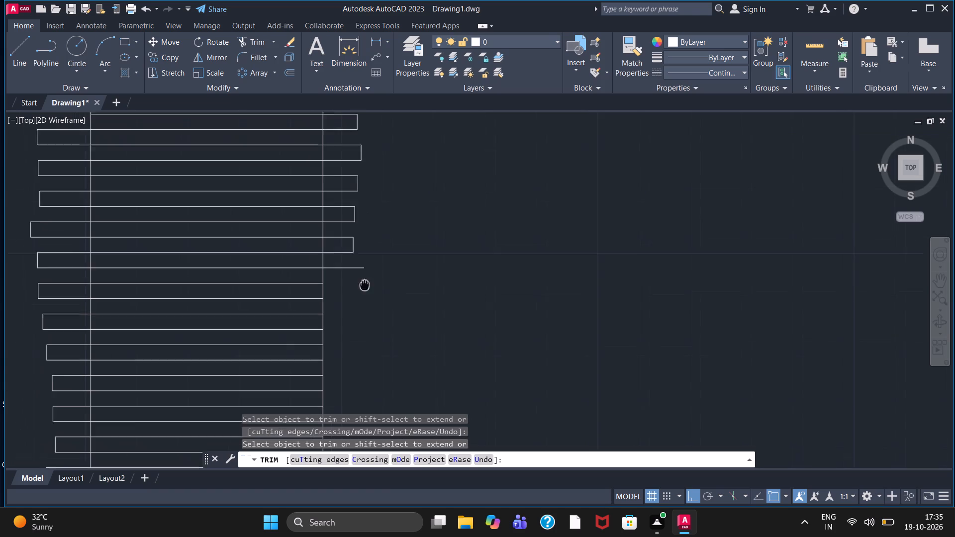
pyautogui.moveTo(365, 310); pyautogui.dragTo(365, 326, button='middle')
pyautogui.moveTo(354, 333); pyautogui.dragTo(337, 243)
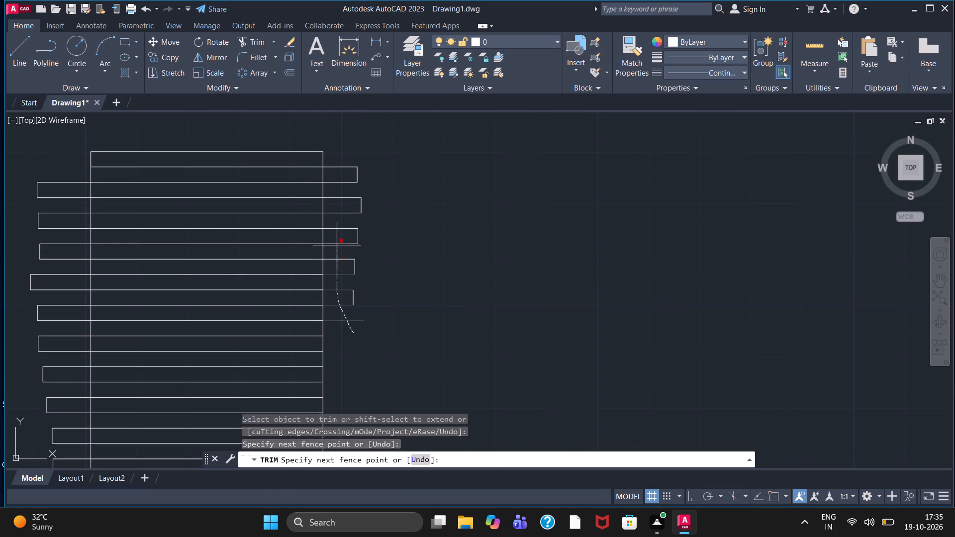
pyautogui.moveTo(337, 243); pyautogui.dragTo(337, 162)
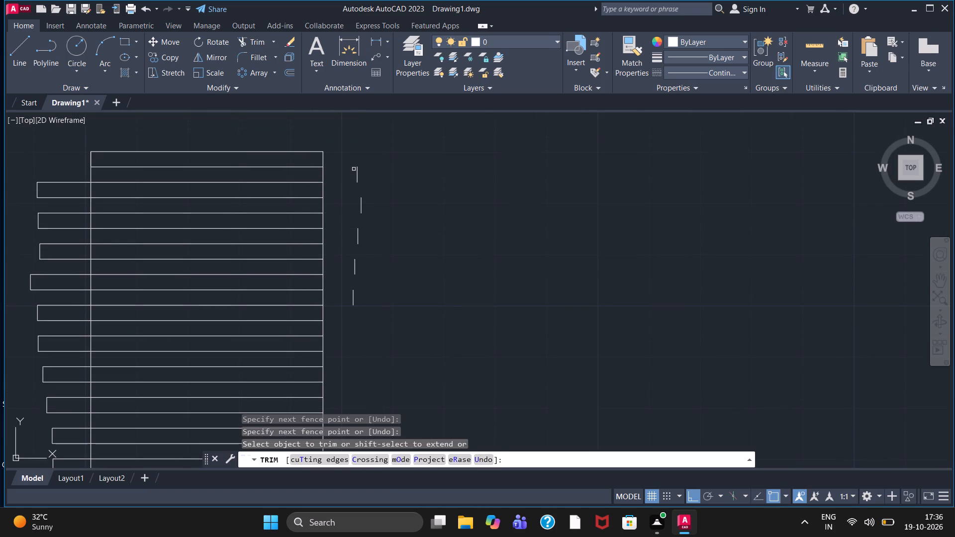
pyautogui.click(354, 169)
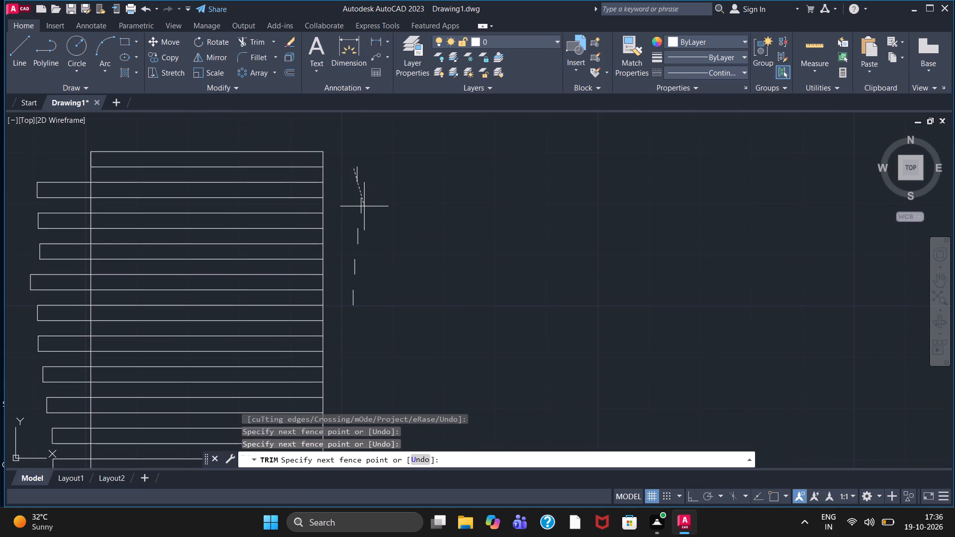
pyautogui.click(362, 207)
pyautogui.moveTo(352, 180); pyautogui.dragTo(358, 176)
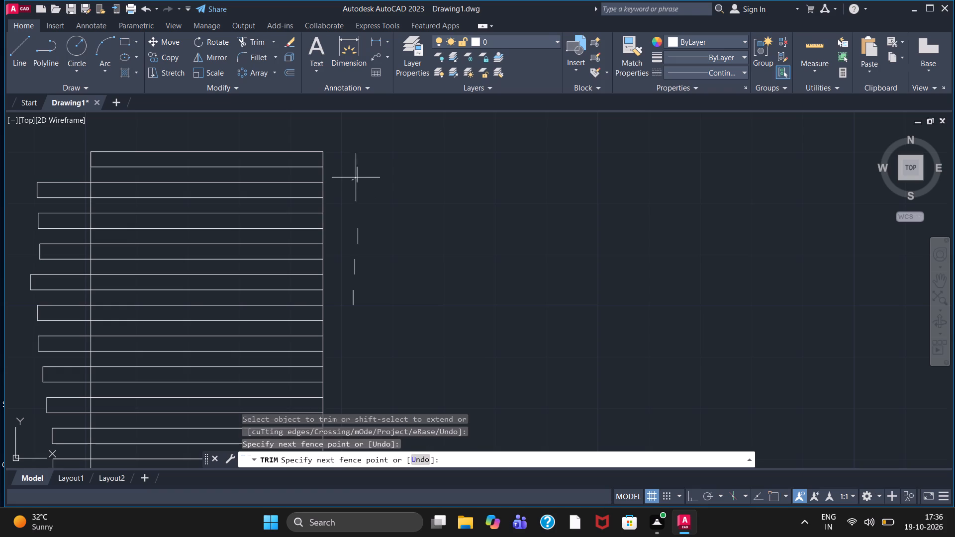
pyautogui.moveTo(358, 176); pyautogui.dragTo(362, 174)
pyautogui.moveTo(356, 240); pyautogui.dragTo(362, 229)
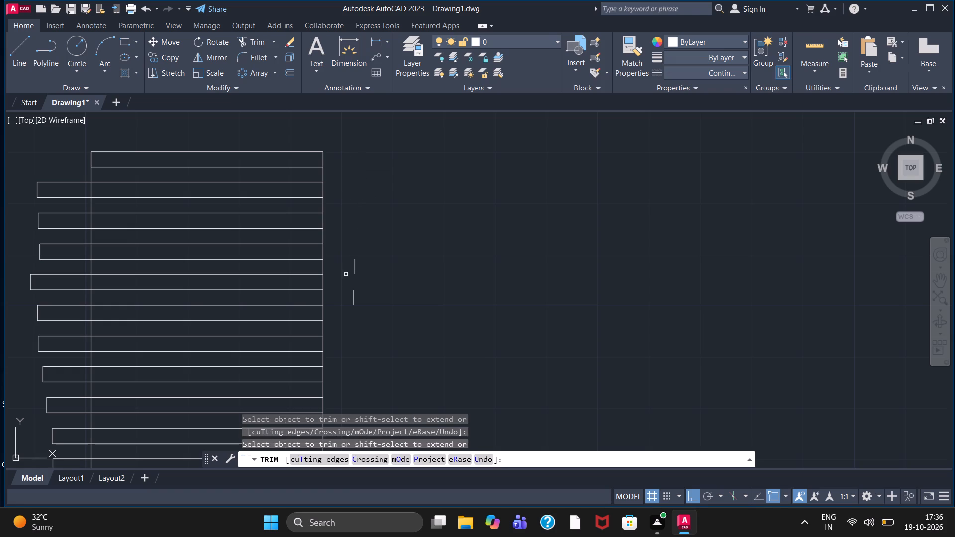
pyautogui.moveTo(350, 270); pyautogui.dragTo(360, 257)
pyautogui.moveTo(350, 300); pyautogui.dragTo(371, 278)
# Trim all the overhanging tooth lines back to the side-view rectangle's left edge, from the top tooth down to the bottom one.
pyautogui.scroll(-1, 369, 278)
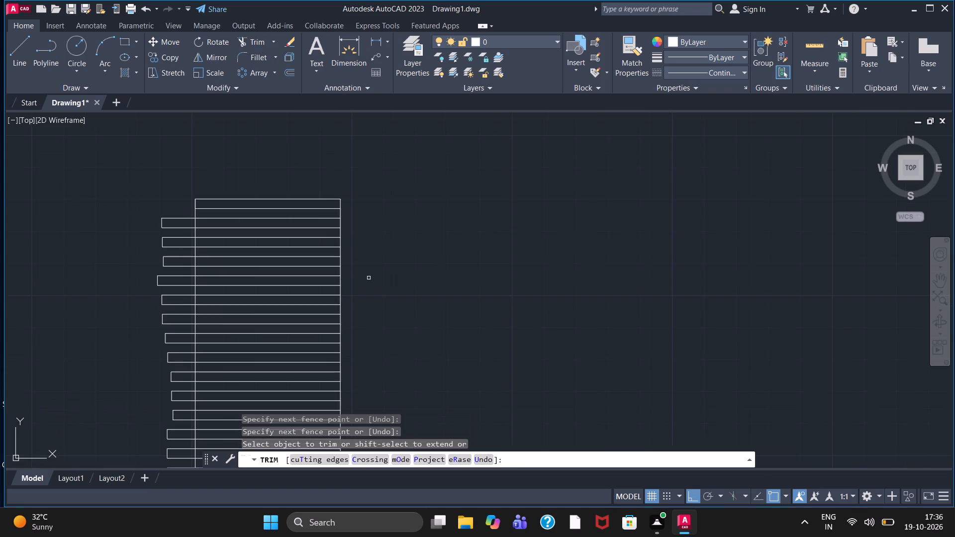
pyautogui.moveTo(368, 278); pyautogui.dragTo(398, 192, button='middle')
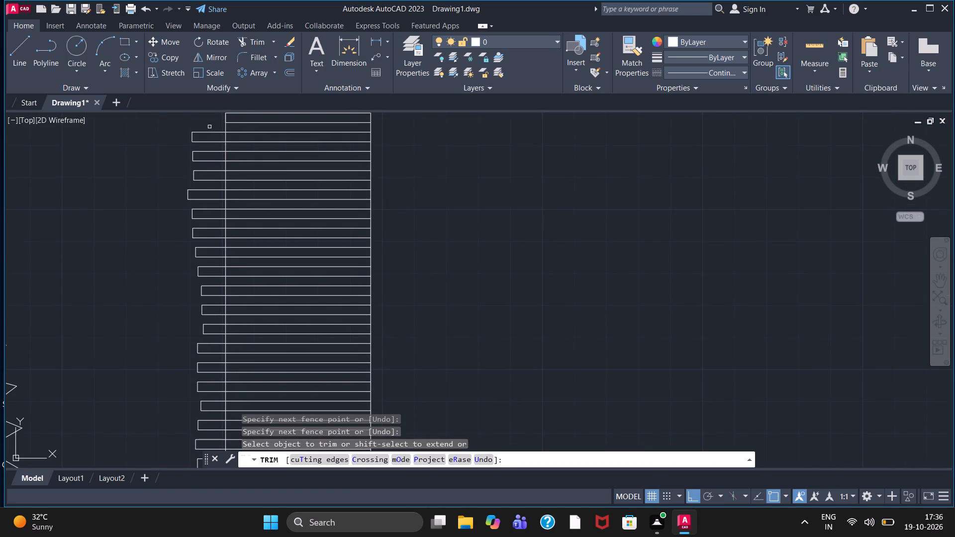
pyautogui.moveTo(209, 127); pyautogui.dragTo(214, 318)
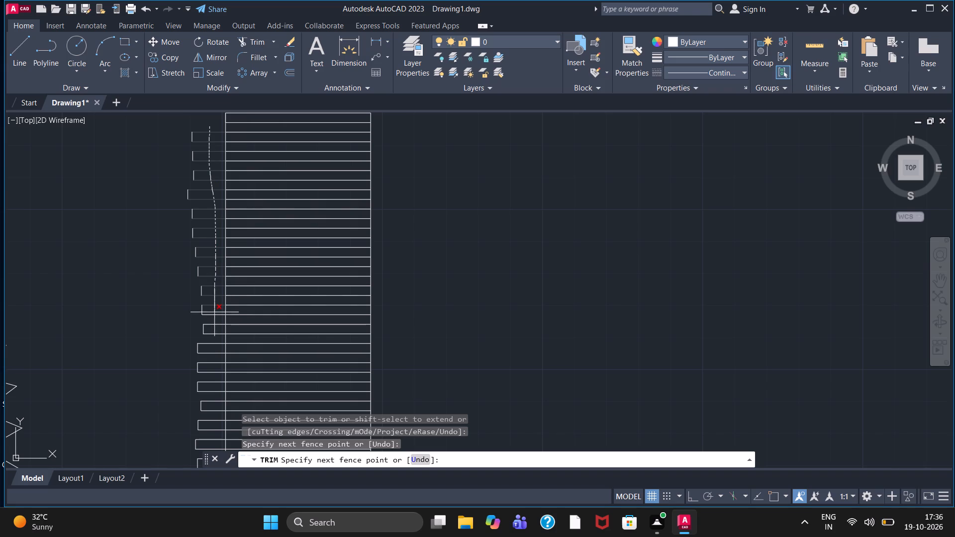
pyautogui.moveTo(214, 318); pyautogui.dragTo(207, 431)
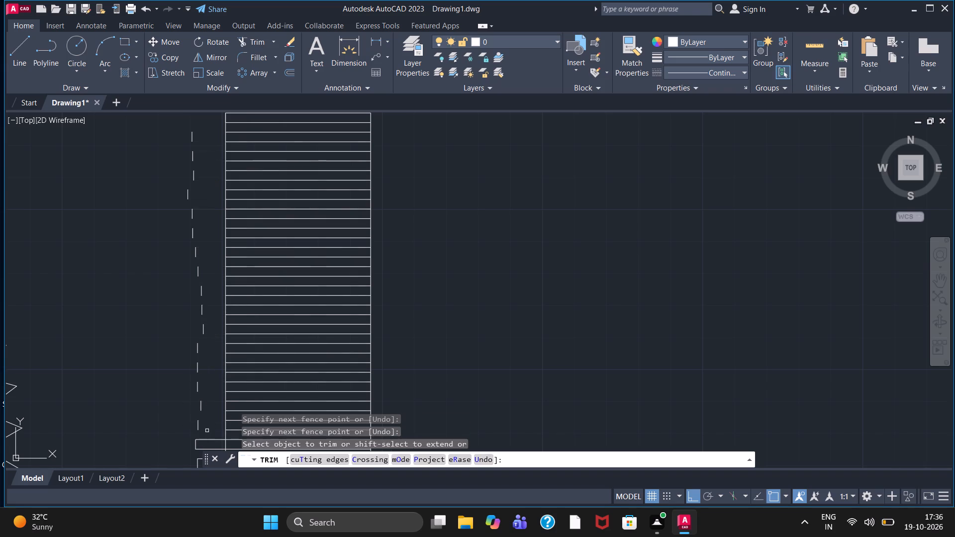
pyautogui.moveTo(194, 370); pyautogui.dragTo(176, 142, button='middle')
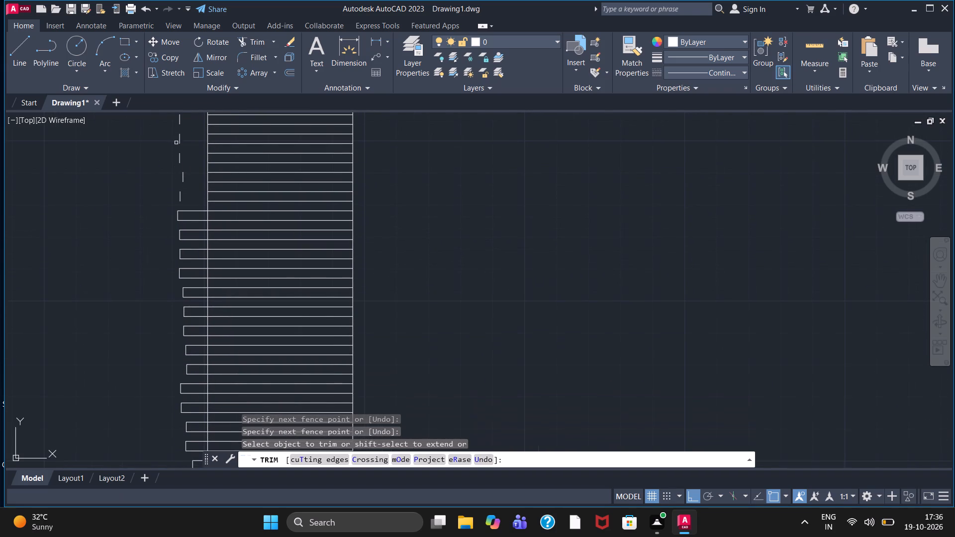
pyautogui.moveTo(192, 202); pyautogui.dragTo(195, 328)
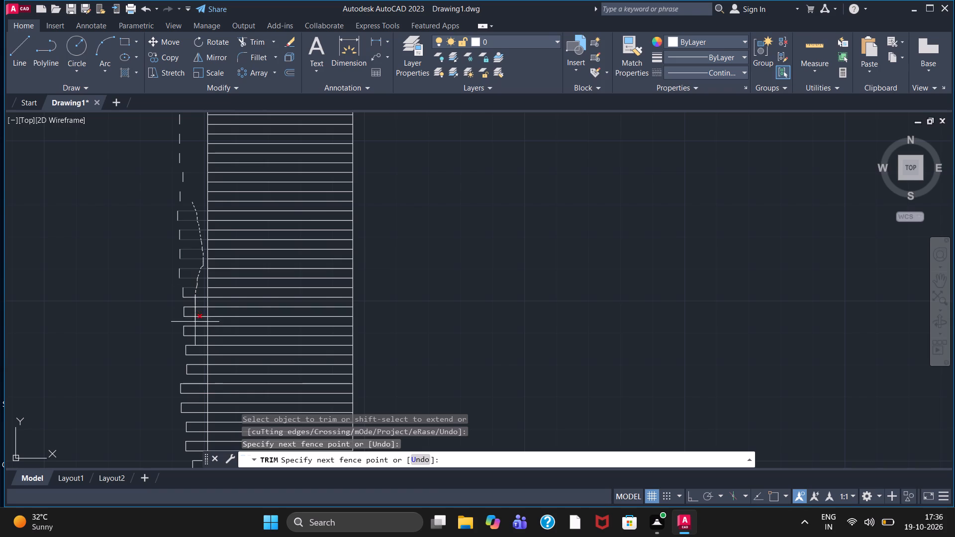
pyautogui.moveTo(195, 328); pyautogui.dragTo(188, 440)
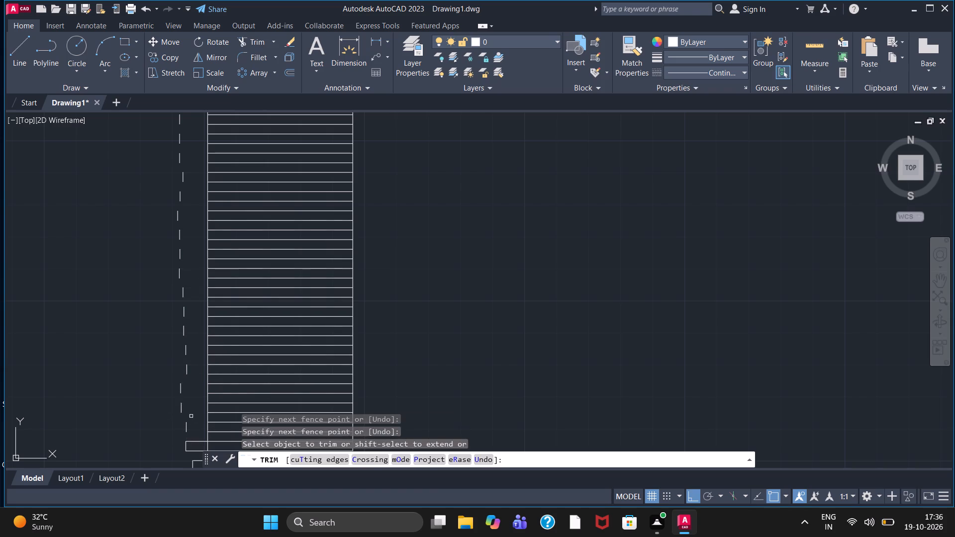
pyautogui.moveTo(191, 414); pyautogui.dragTo(173, 195, button='middle')
pyautogui.scroll(1, 173, 195)
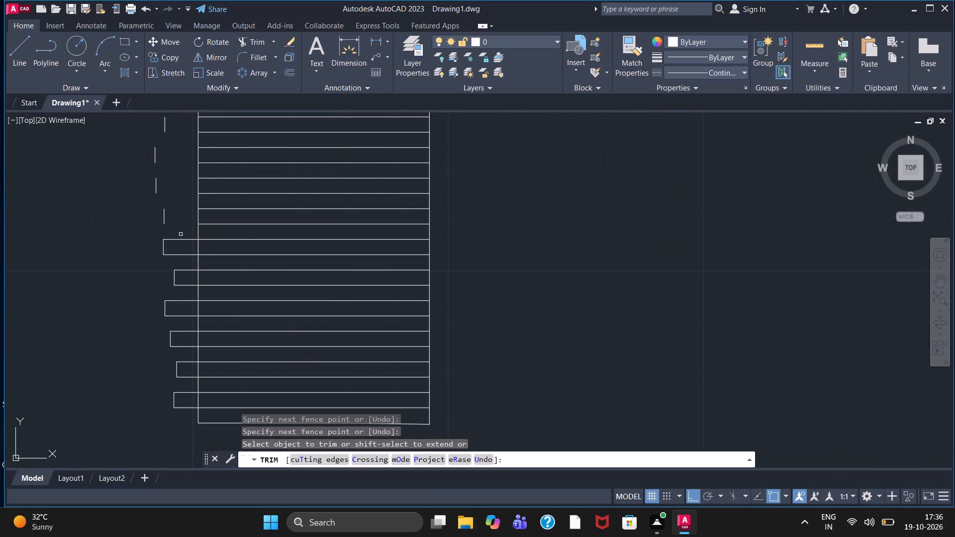
pyautogui.moveTo(181, 234); pyautogui.dragTo(182, 382)
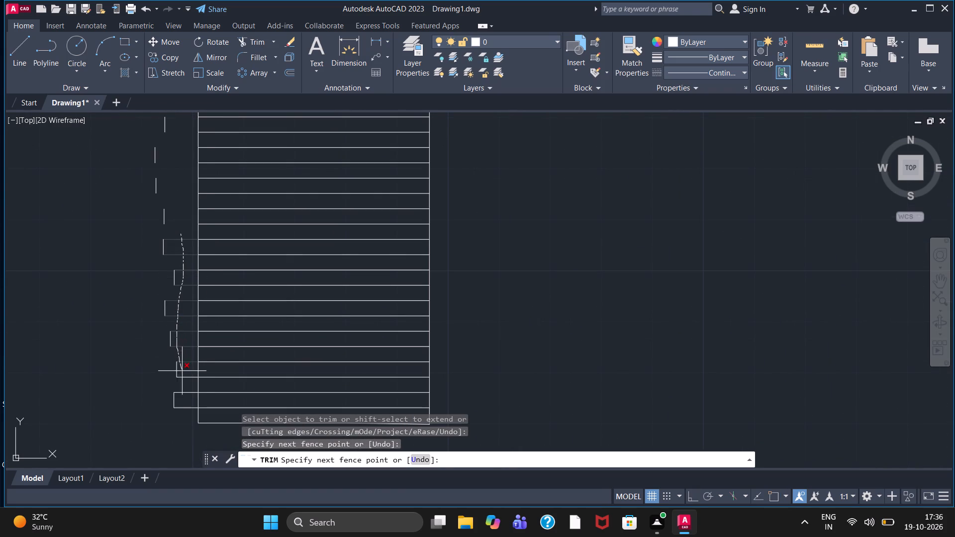
pyautogui.moveTo(182, 382); pyautogui.dragTo(178, 415)
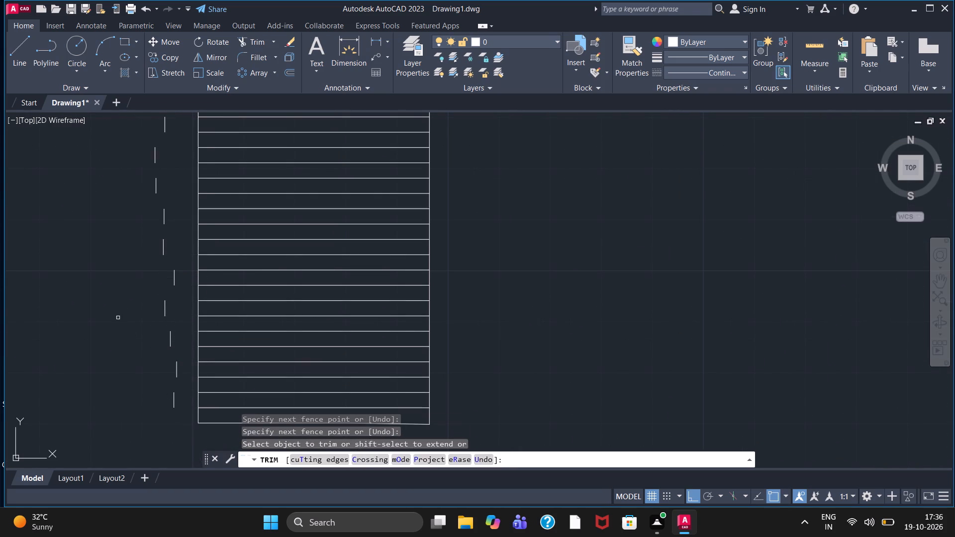
# Remove the ten lowest detached vertical end segments beside the rectangle's left edge.
pyautogui.click(173, 403)
pyautogui.click(177, 372)
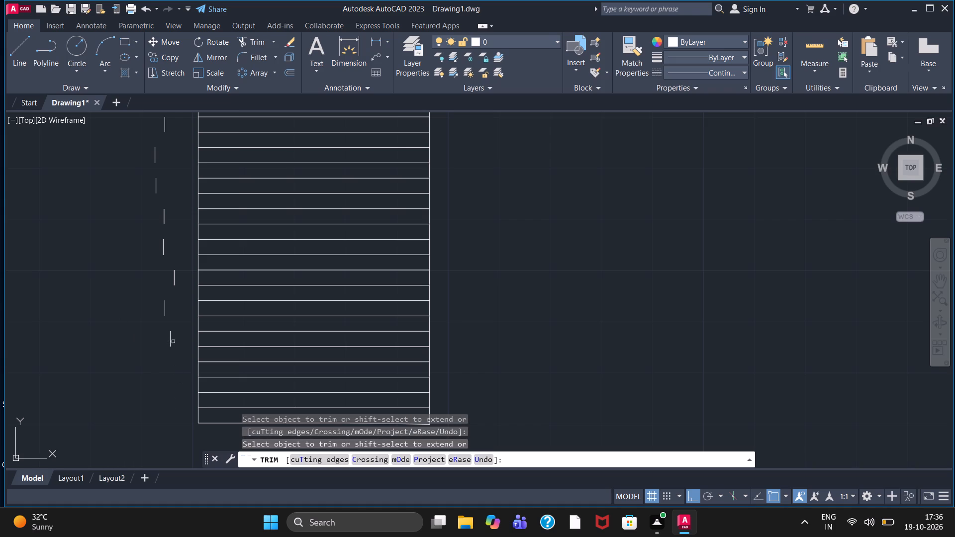
pyautogui.click(173, 342)
pyautogui.click(165, 337)
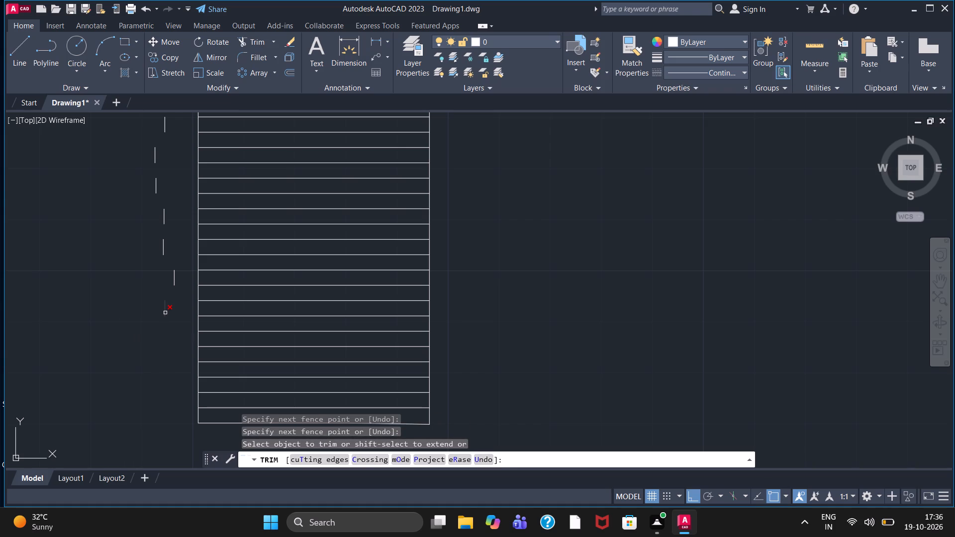
pyautogui.click(165, 313)
pyautogui.click(175, 279)
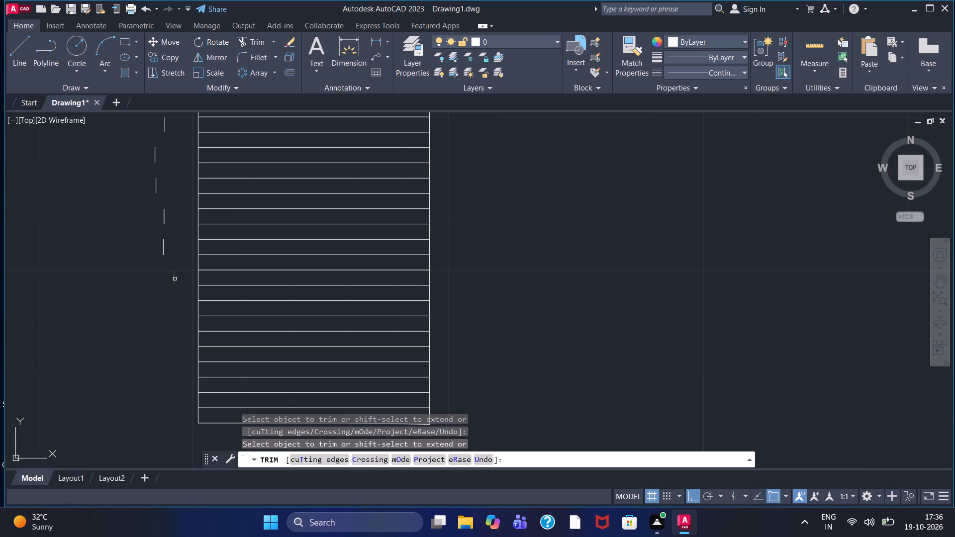
pyautogui.click(163, 253)
pyautogui.click(163, 221)
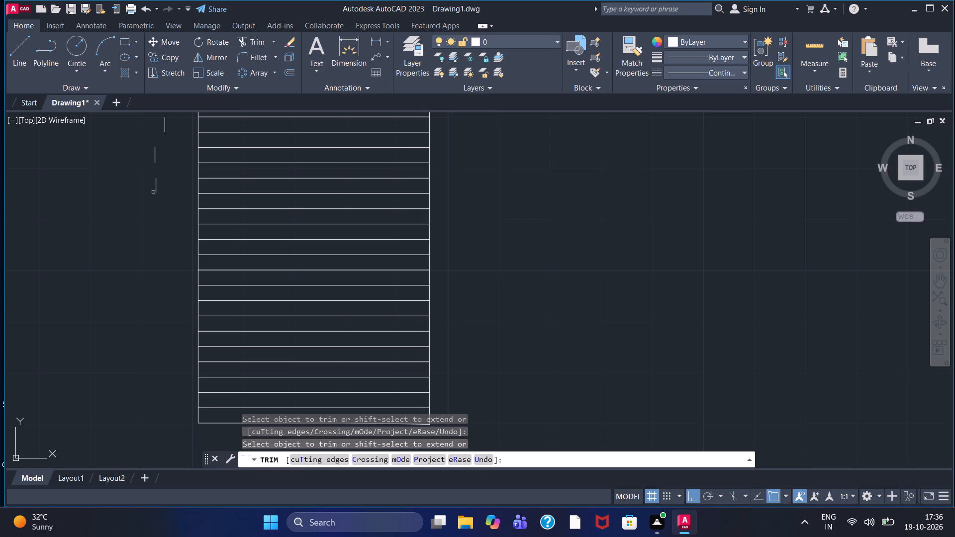
pyautogui.click(157, 189)
pyautogui.click(154, 157)
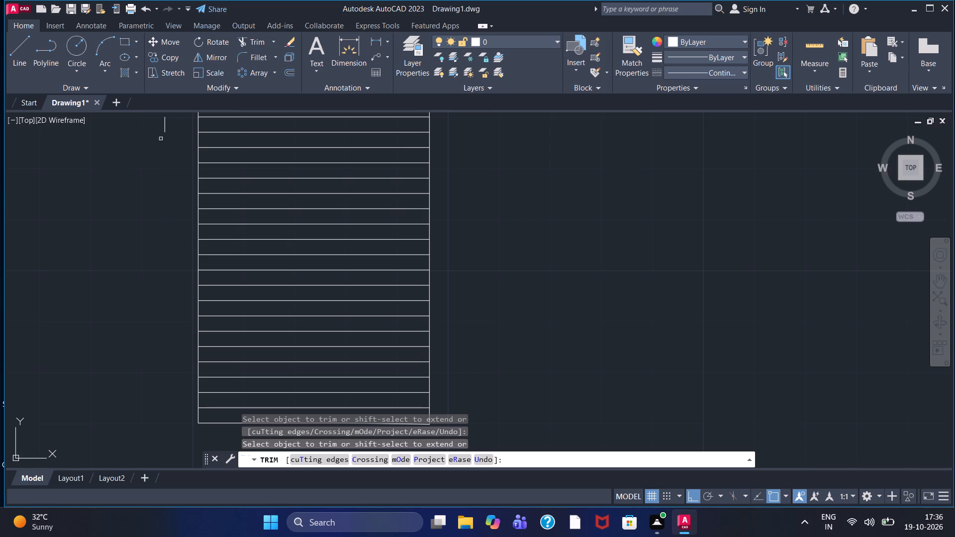
pyautogui.click(165, 123)
# Remove the next twelve detached vertical end segments beside the side-view rectangle's left edge, working upwards with Trim.
pyautogui.moveTo(164, 132); pyautogui.dragTo(157, 254, button='middle')
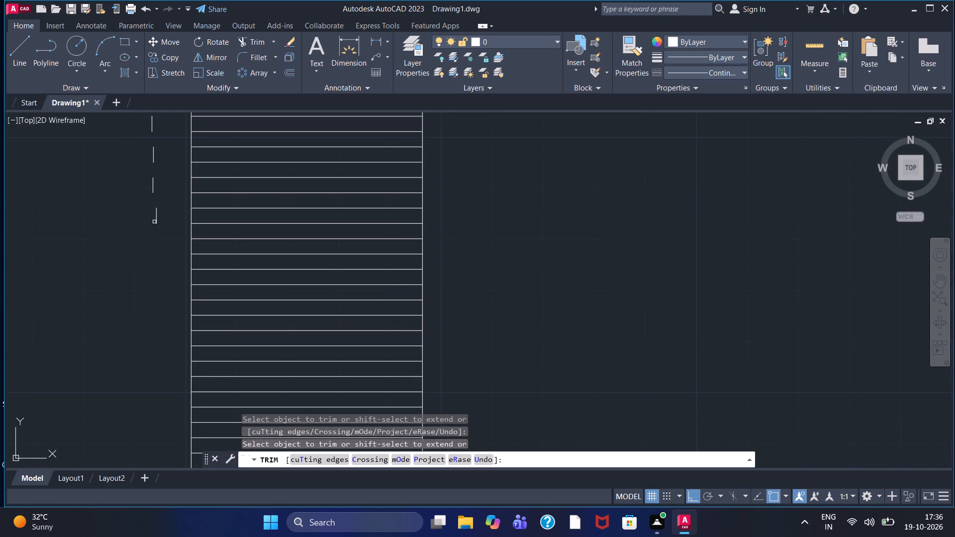
pyautogui.click(155, 219)
pyautogui.click(153, 181)
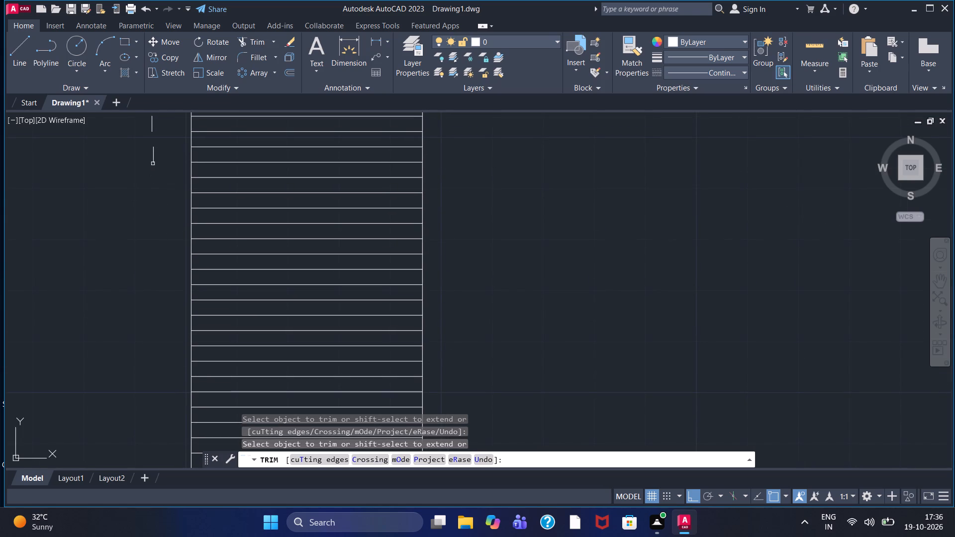
pyautogui.click(153, 161)
pyautogui.moveTo(153, 161); pyautogui.dragTo(160, 306, button='middle')
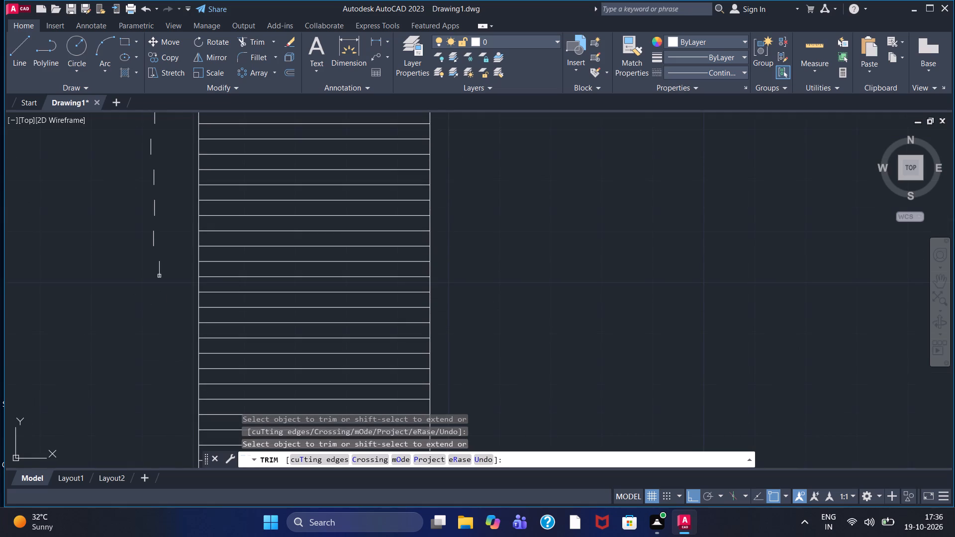
pyautogui.click(160, 272)
pyautogui.click(152, 236)
pyautogui.click(154, 211)
pyautogui.click(152, 182)
pyautogui.moveTo(152, 182); pyautogui.dragTo(159, 365, button='middle')
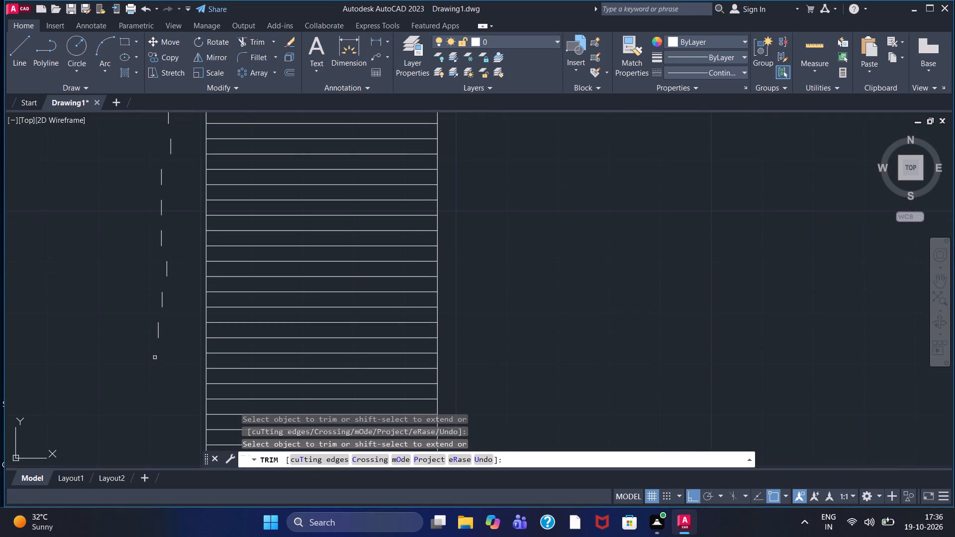
pyautogui.click(159, 332)
pyautogui.click(164, 300)
pyautogui.click(168, 273)
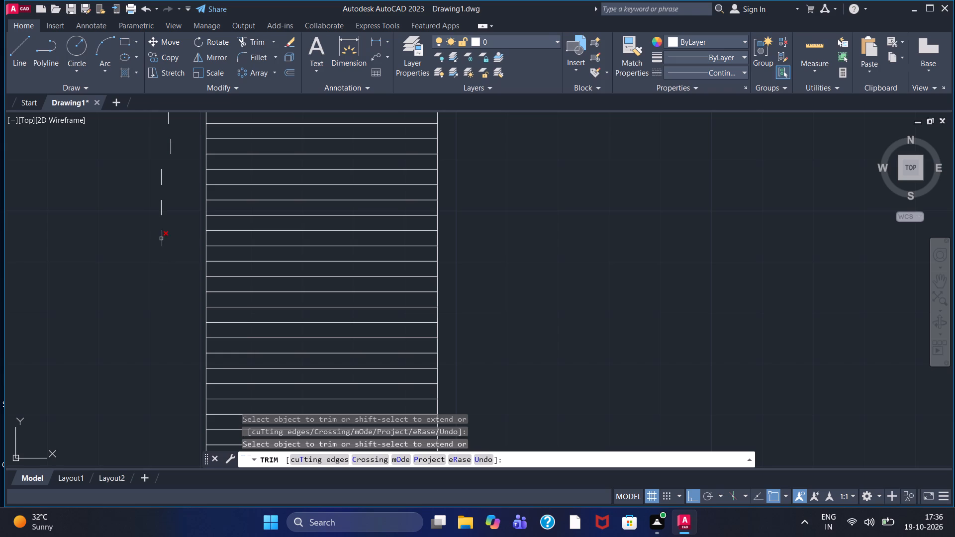
pyautogui.click(161, 239)
pyautogui.click(162, 212)
# Remove the last twelve detached vertical end segments beside the rectangle's left edge, up to the topmost one.
pyautogui.scroll(-1, 162, 212)
pyautogui.moveTo(162, 212); pyautogui.dragTo(153, 367, button='middle')
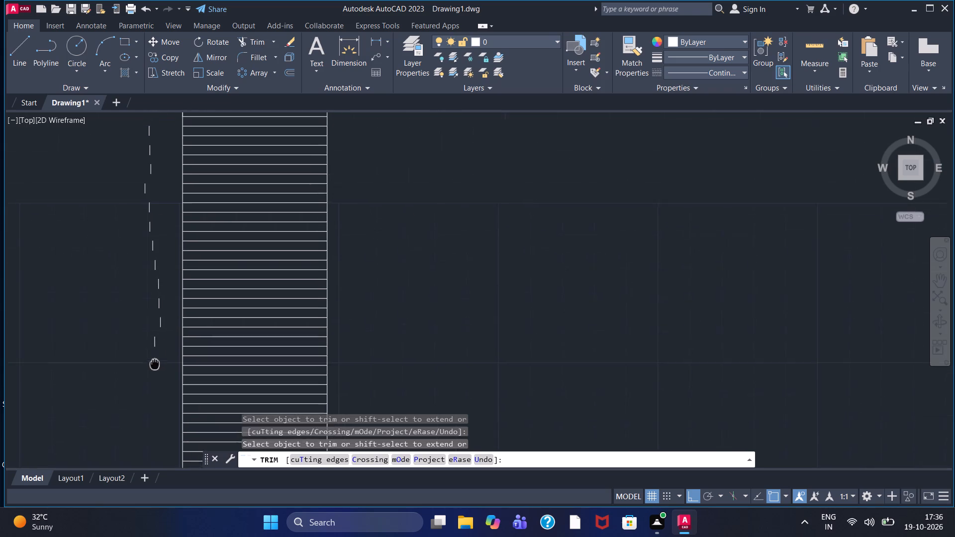
pyautogui.moveTo(153, 367); pyautogui.dragTo(146, 392, button='middle')
pyautogui.click(147, 372)
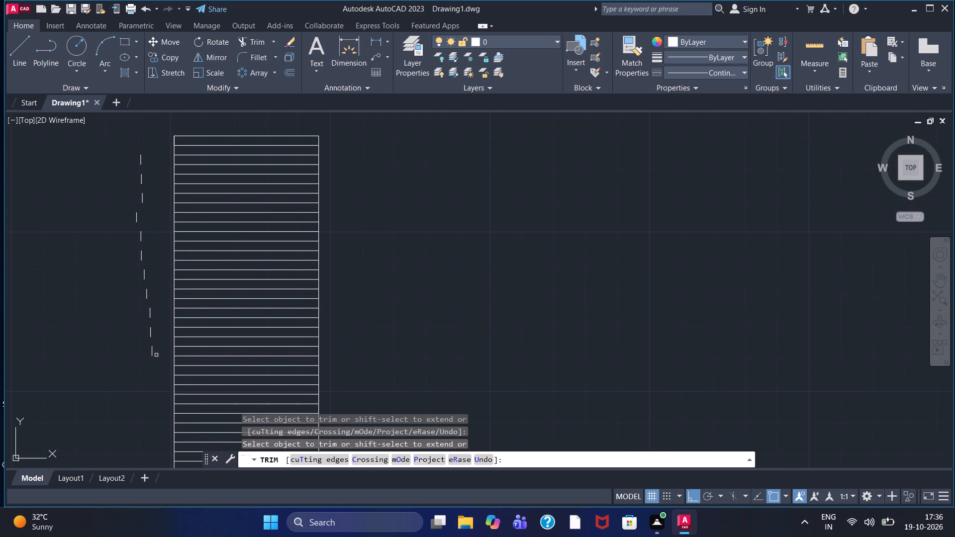
pyautogui.click(151, 354)
pyautogui.click(149, 335)
pyautogui.click(149, 314)
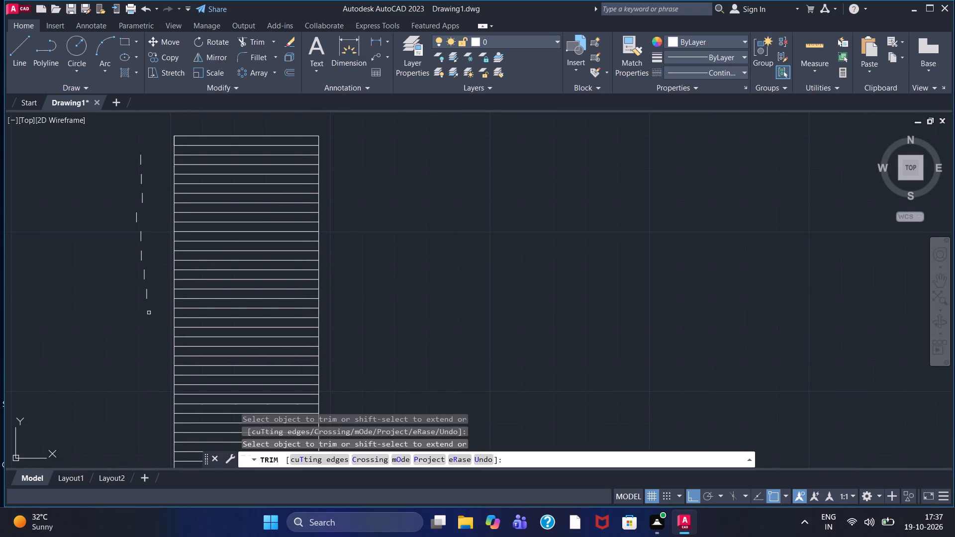
pyautogui.click(146, 299)
pyautogui.click(146, 274)
pyautogui.click(138, 274)
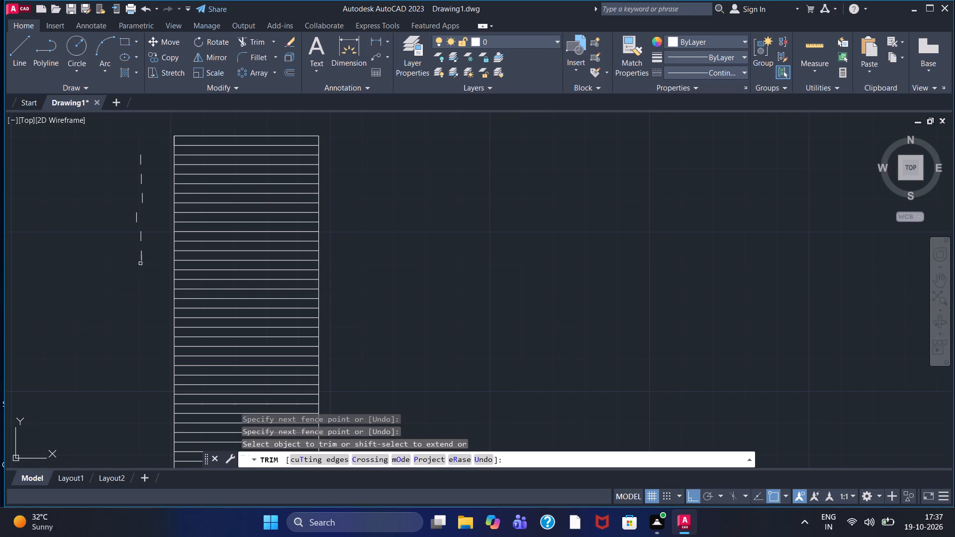
pyautogui.click(143, 255)
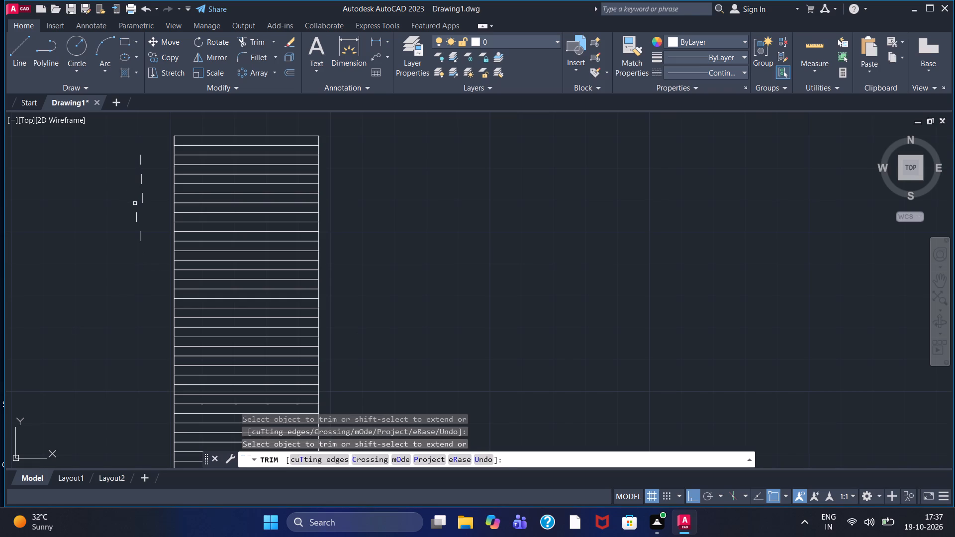
pyautogui.click(137, 217)
pyautogui.click(141, 233)
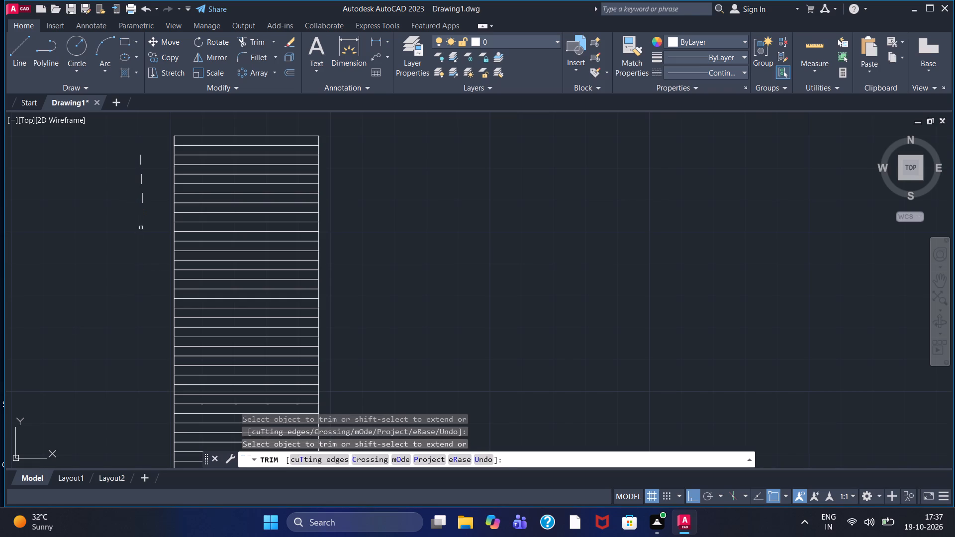
pyautogui.click(141, 200)
pyautogui.click(141, 184)
pyautogui.click(140, 164)
# Draw a circle of radius 125 in the empty space to the right of the gear's side view.
pyautogui.scroll(-1, 133, 219)
pyautogui.moveTo(130, 286); pyautogui.dragTo(129, 206, button='middle')
pyautogui.scroll(-1, 129, 206)
pyautogui.moveTo(106, 283); pyautogui.dragTo(132, 234, button='middle')
pyautogui.scroll(-2, 132, 235)
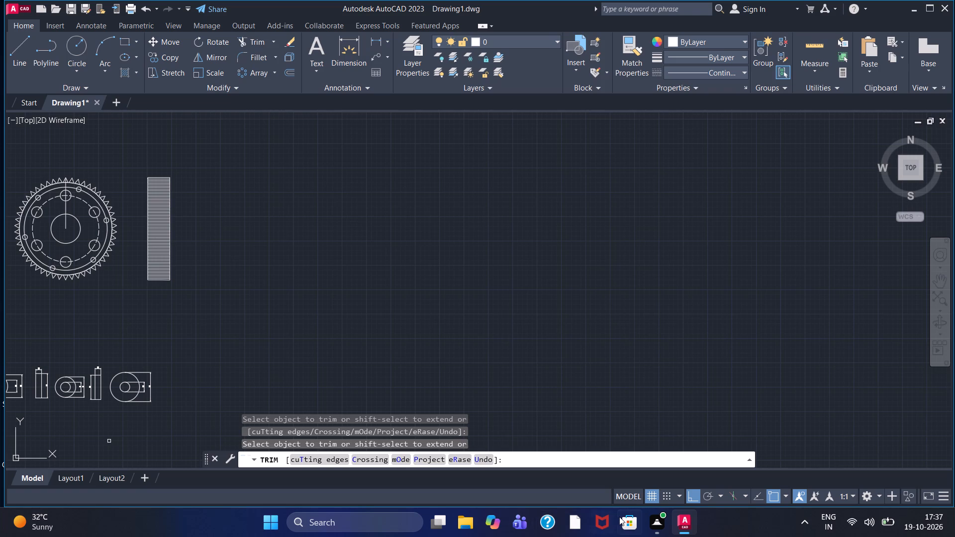
pyautogui.click(80, 46)
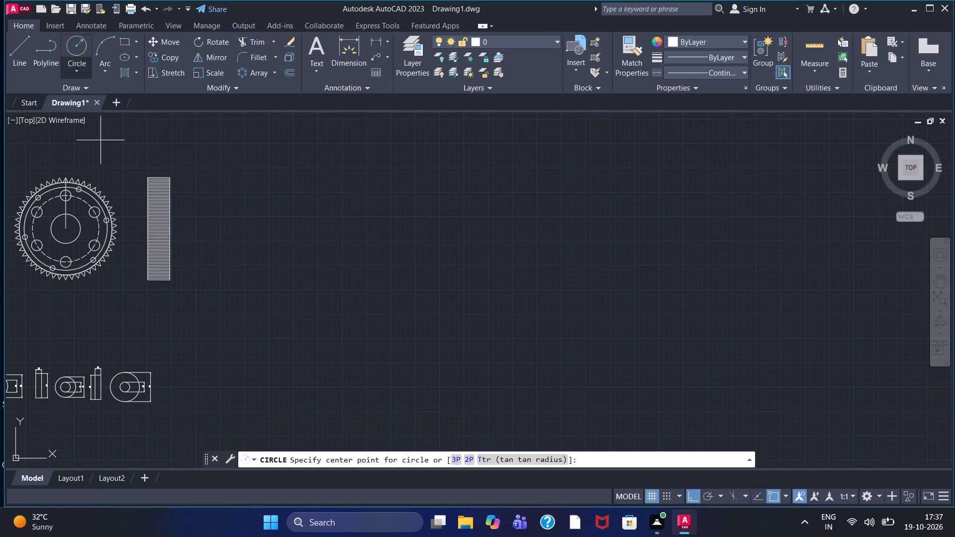
pyautogui.click(264, 222)
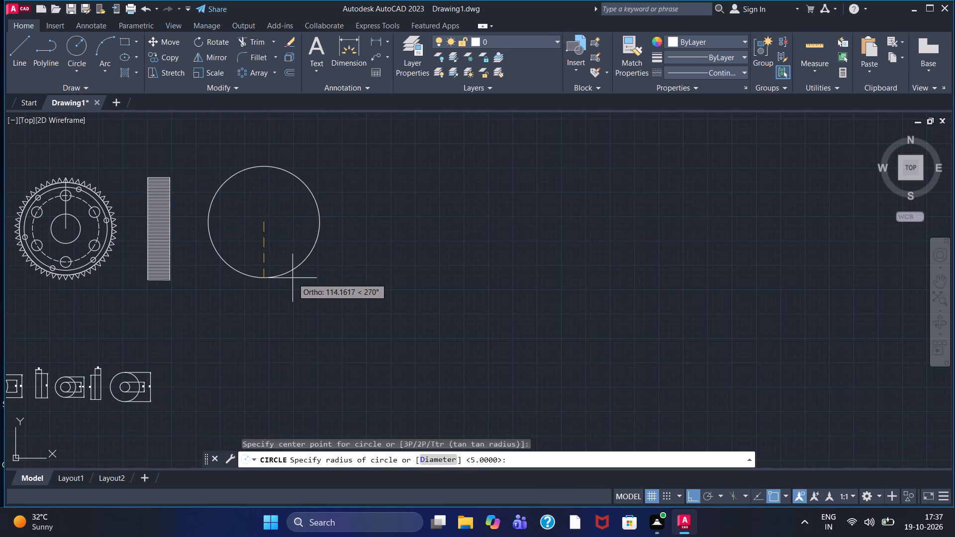
pyautogui.write('125')
pyautogui.press('Return')
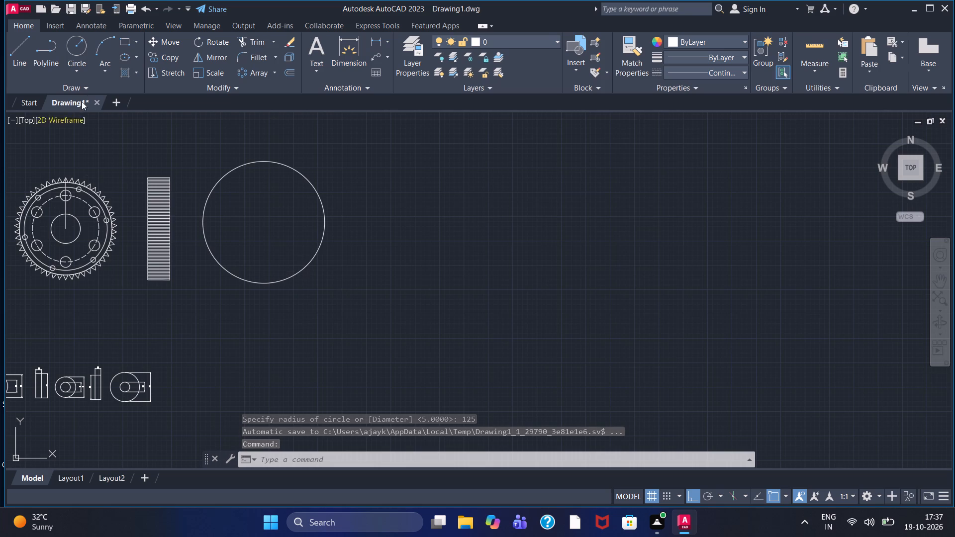
# Draw two more circles on the same centre, each with its radius picked at the radius-125 circle.
pyautogui.click(79, 51)
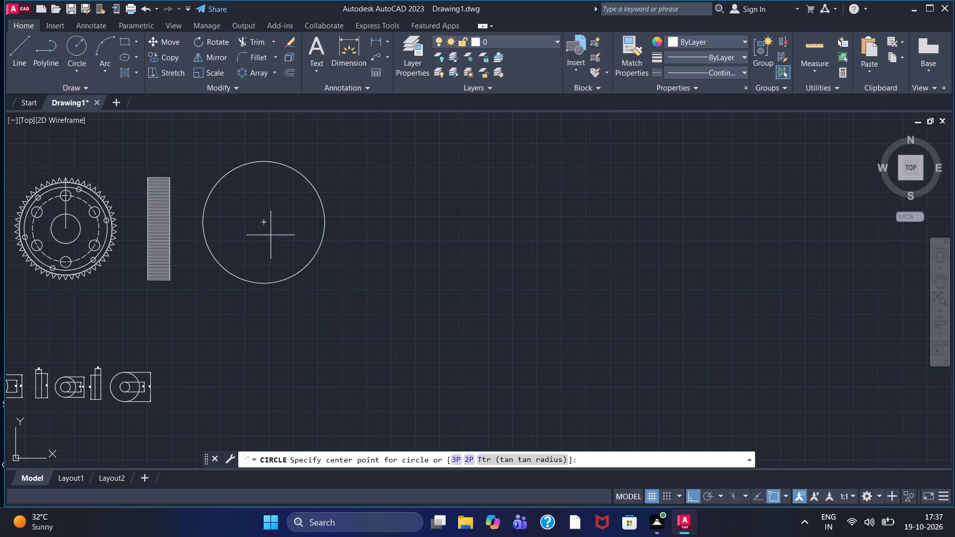
pyautogui.click(263, 225)
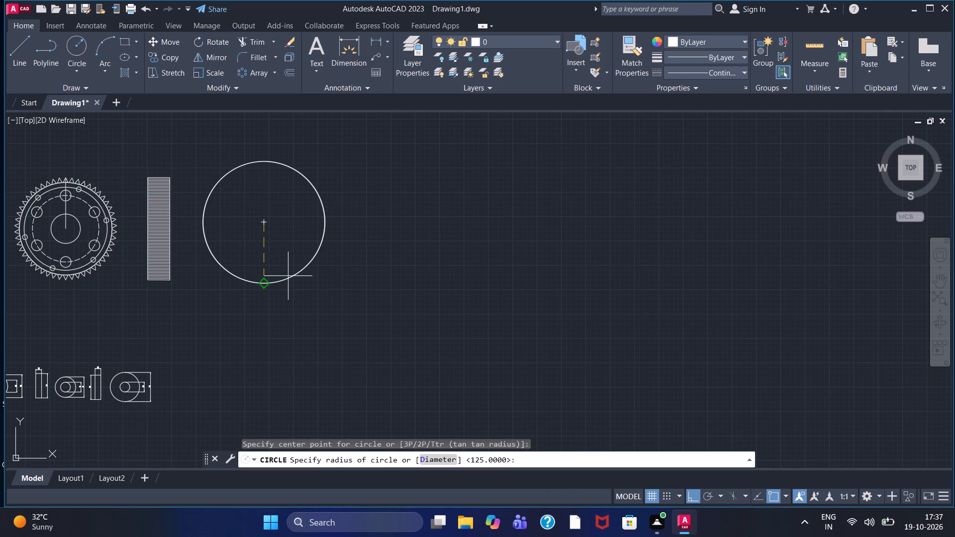
pyautogui.click(288, 276)
pyautogui.scroll(1, 270, 233)
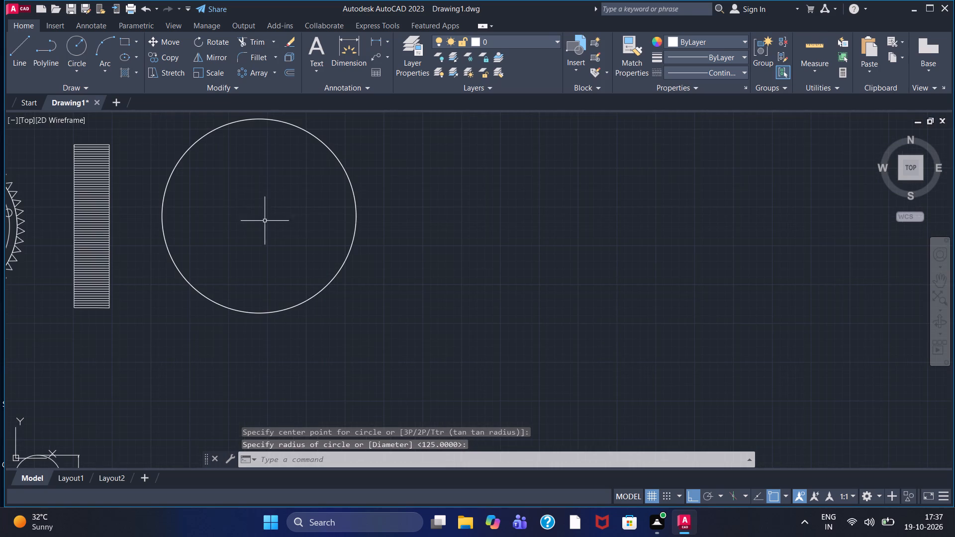
pyautogui.click(75, 53)
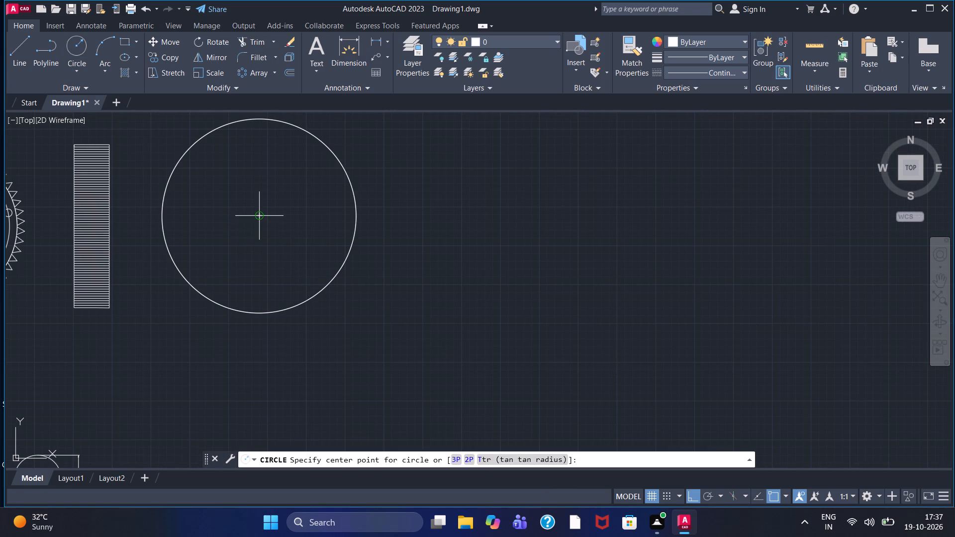
pyautogui.click(258, 216)
pyautogui.click(283, 129)
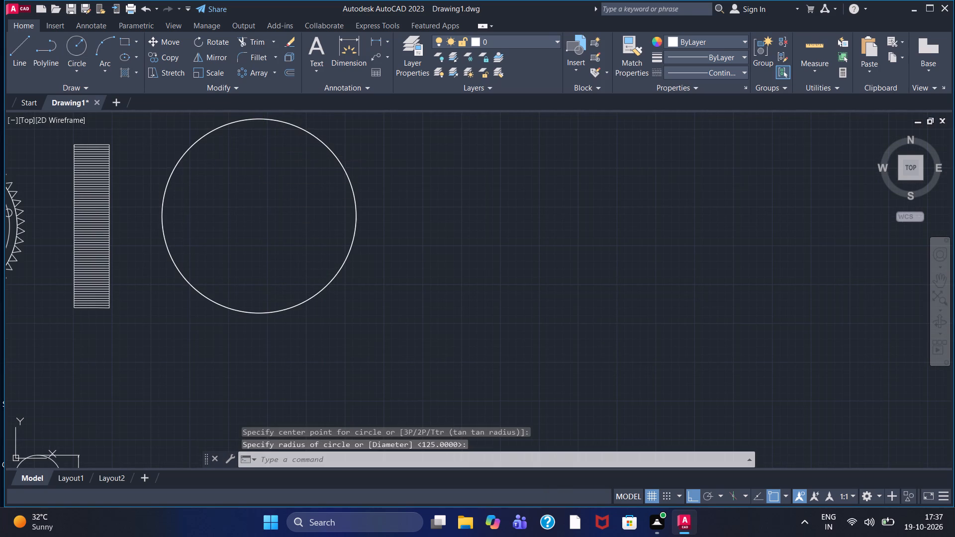
# Draw a slightly smaller concentric circle freehand inside the radius-125 circle.
pyautogui.moveTo(282, 145); pyautogui.dragTo(281, 238, button='middle')
pyautogui.scroll(1, 281, 238)
pyautogui.moveTo(256, 255); pyautogui.dragTo(286, 186, button='middle')
pyautogui.click(68, 48)
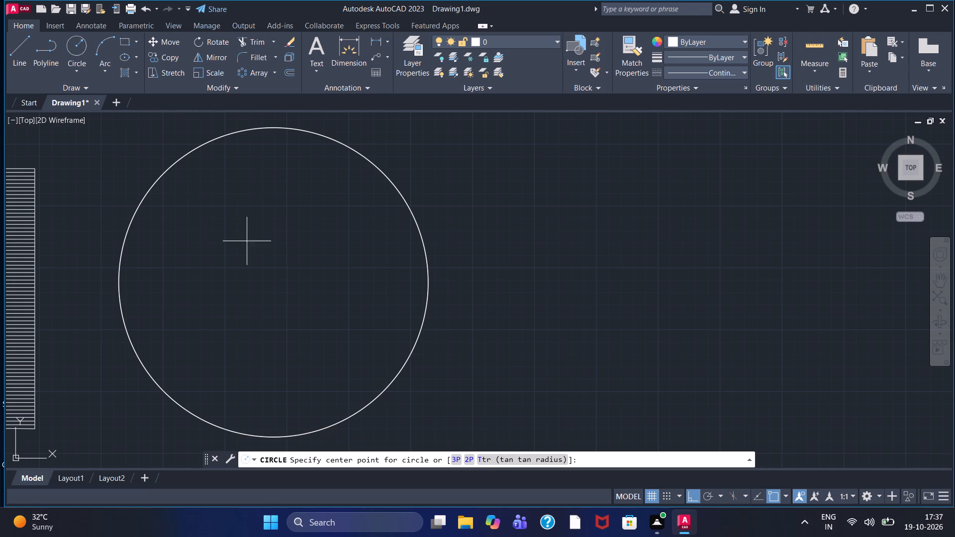
pyautogui.click(273, 277)
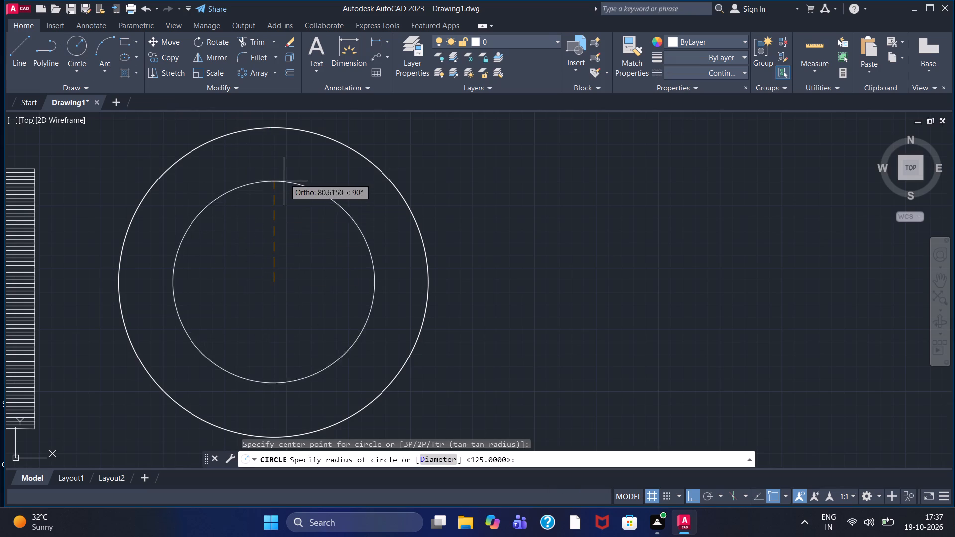
pyautogui.click(296, 147)
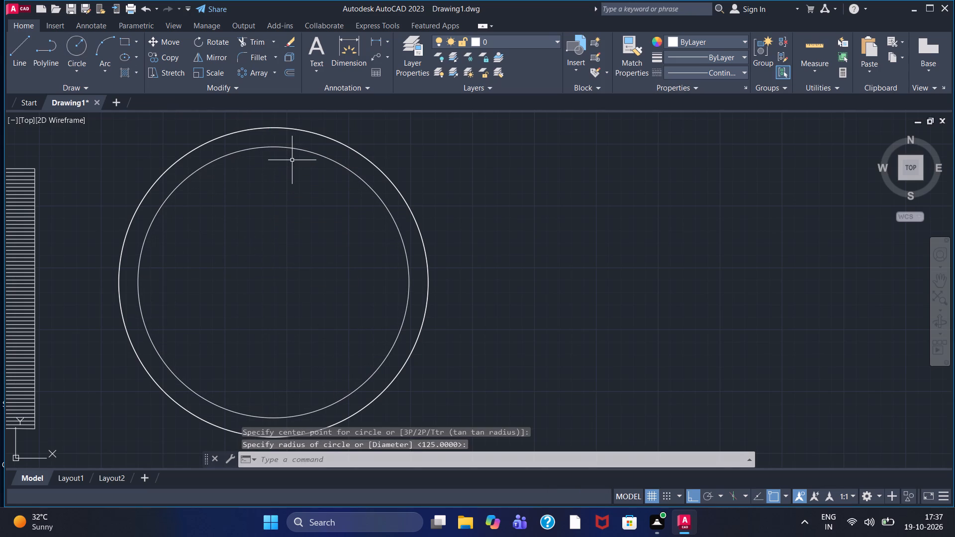
# Draw a vertical line joining the top quadrants of the inner and outer circles.
pyautogui.click(36, 56)
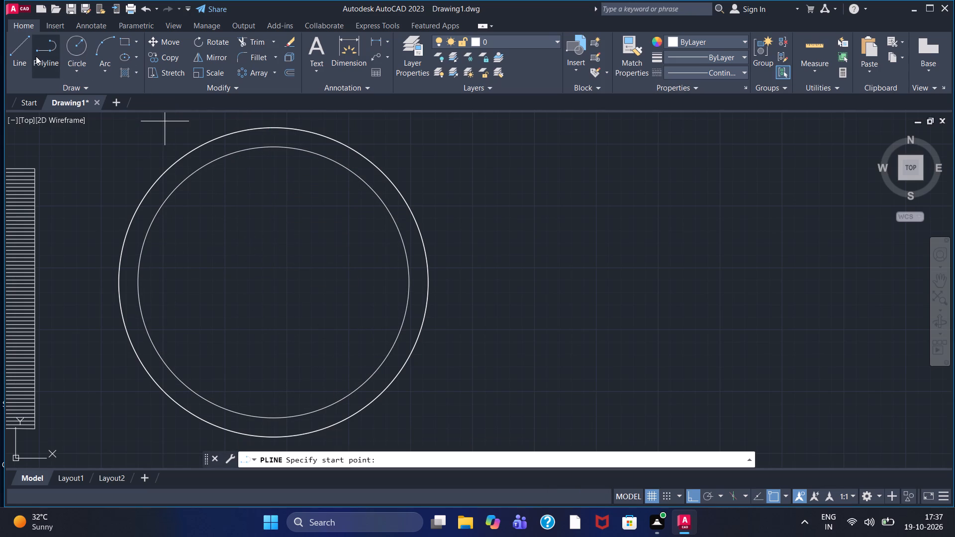
pyautogui.click(24, 53)
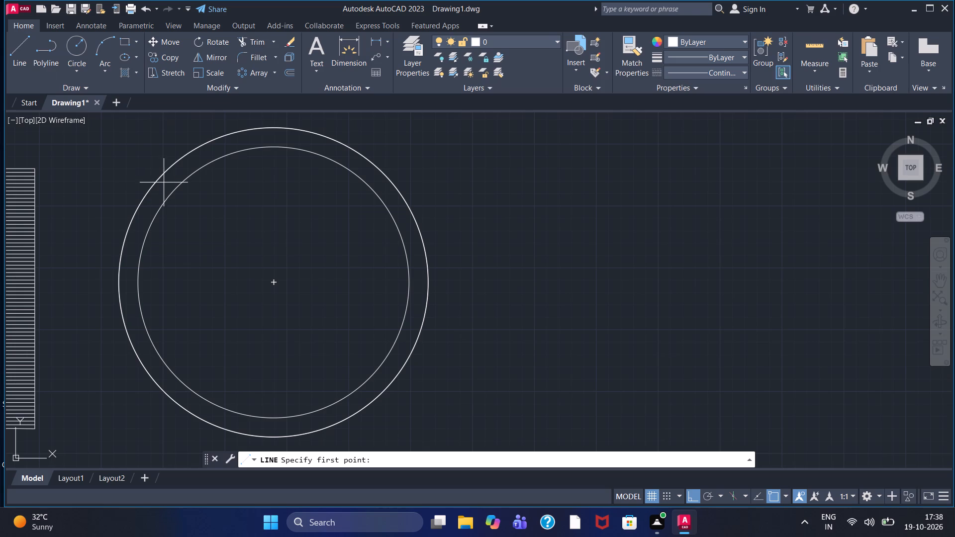
pyautogui.click(277, 149)
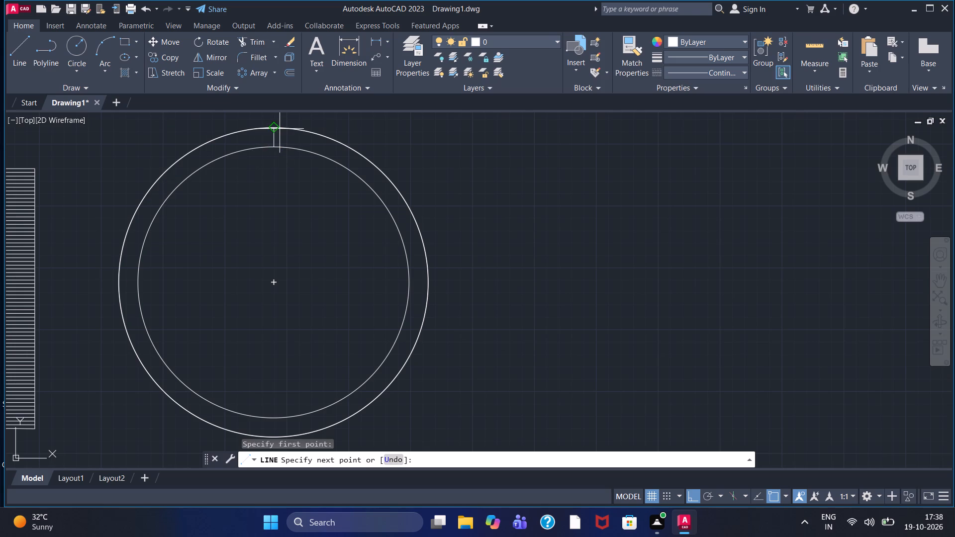
pyautogui.click(276, 125)
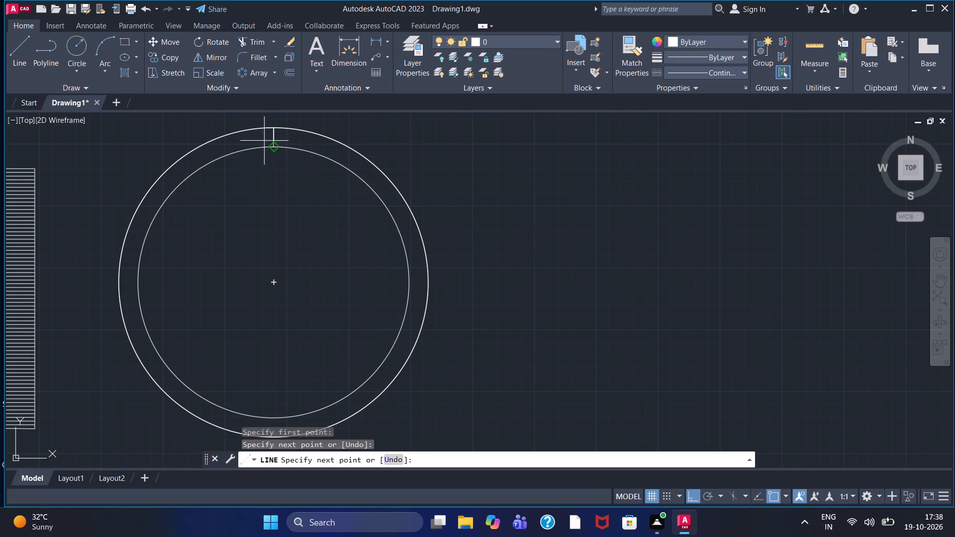
pyautogui.press('Escape')
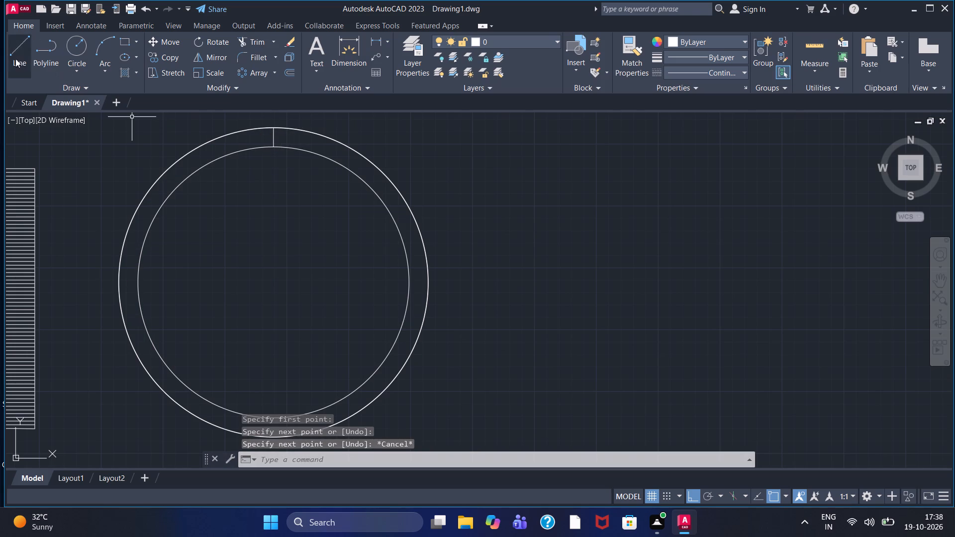
# Draw a horizontal line 5 units long to the left from the inner circle's top quadrant.
pyautogui.moveTo(15, 58); pyautogui.dragTo(31, 71)
pyautogui.click(272, 148)
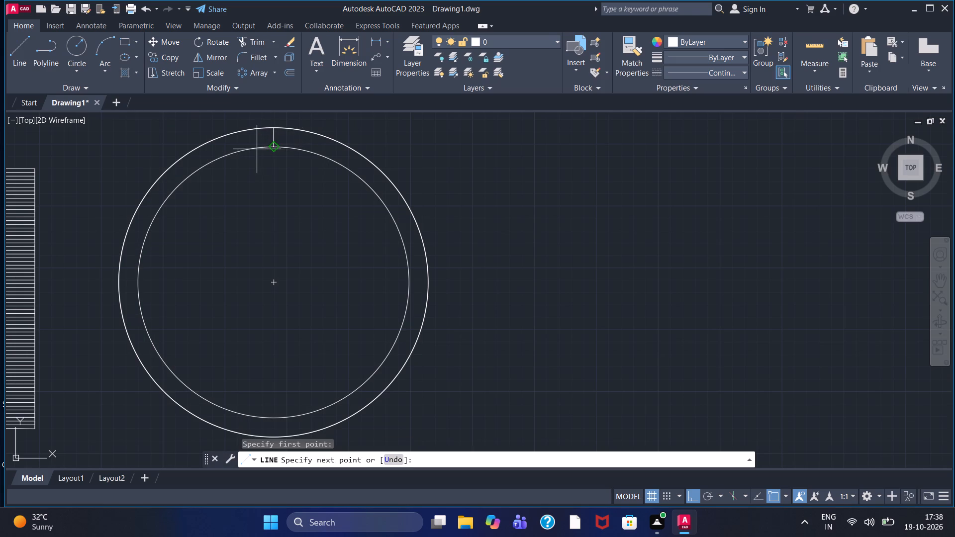
pyautogui.press('5')
pyautogui.press('Return')
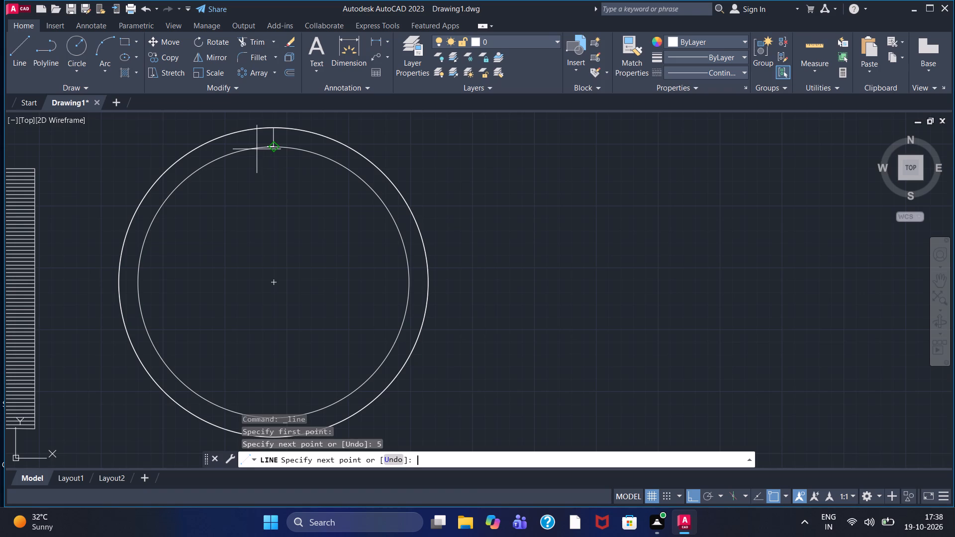
pyautogui.press('Escape')
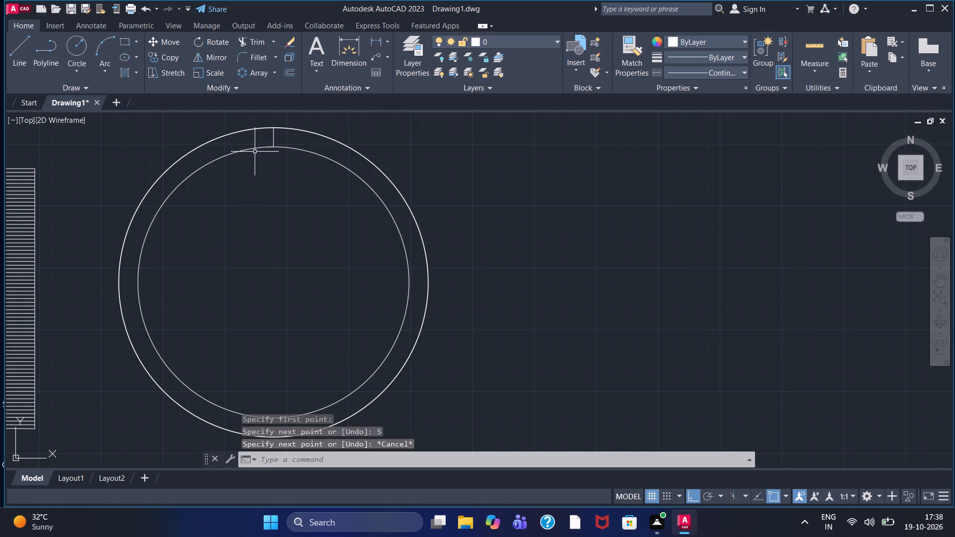
pyautogui.scroll(2, 267, 146)
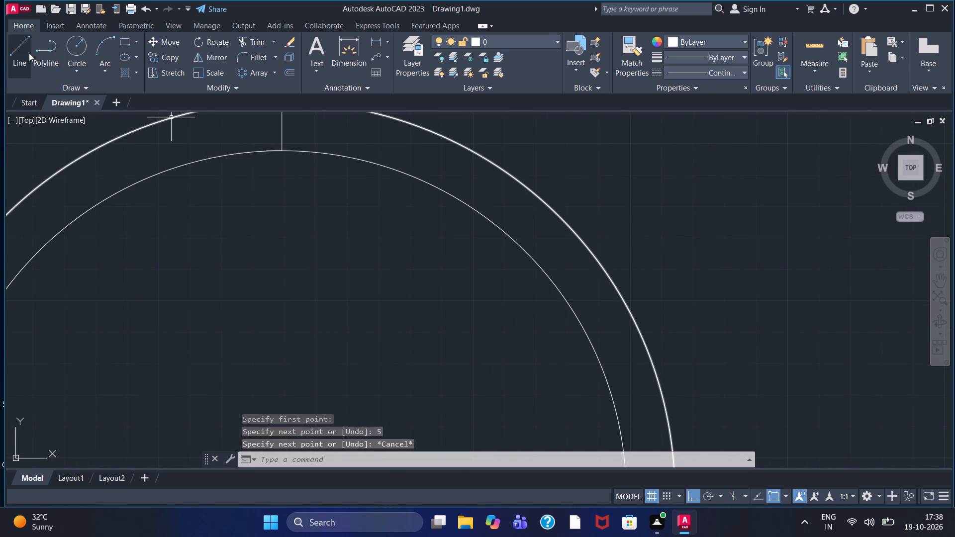
# Draw a sloped line, with ortho off, from the outer end of the 5-unit line to the outer circle's top quadrant.
pyautogui.click(26, 54)
pyautogui.press('F8')
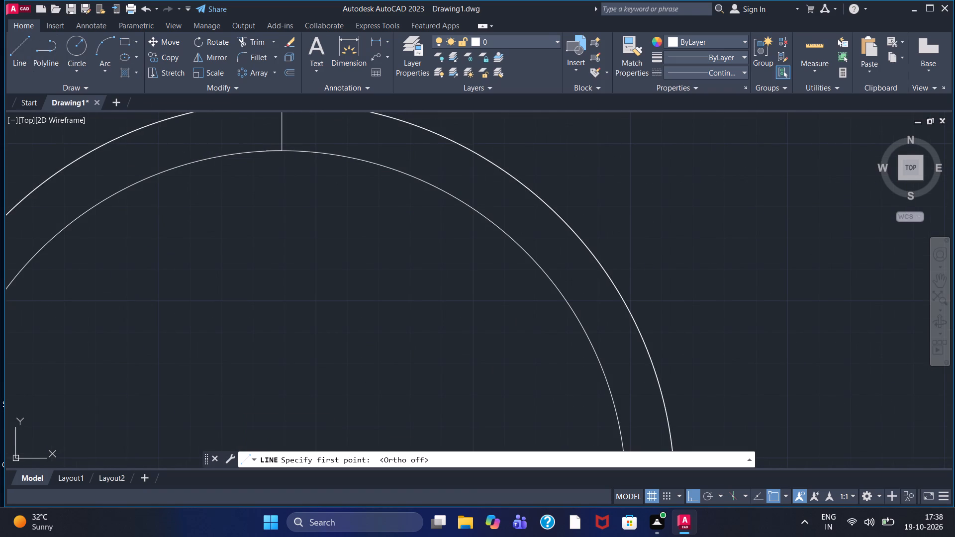
pyautogui.moveTo(219, 188); pyautogui.dragTo(211, 319, button='middle')
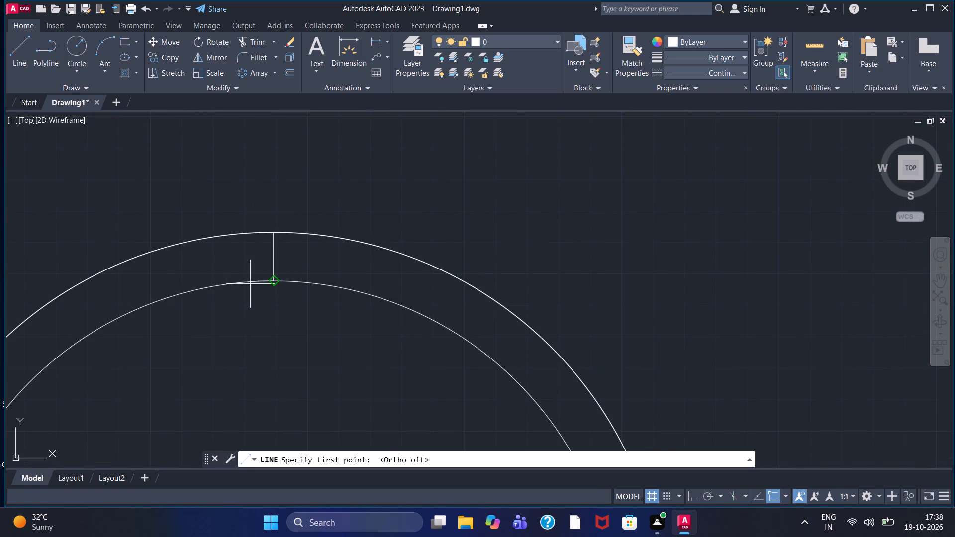
pyautogui.moveTo(261, 279); pyautogui.dragTo(263, 274)
pyautogui.click(273, 233)
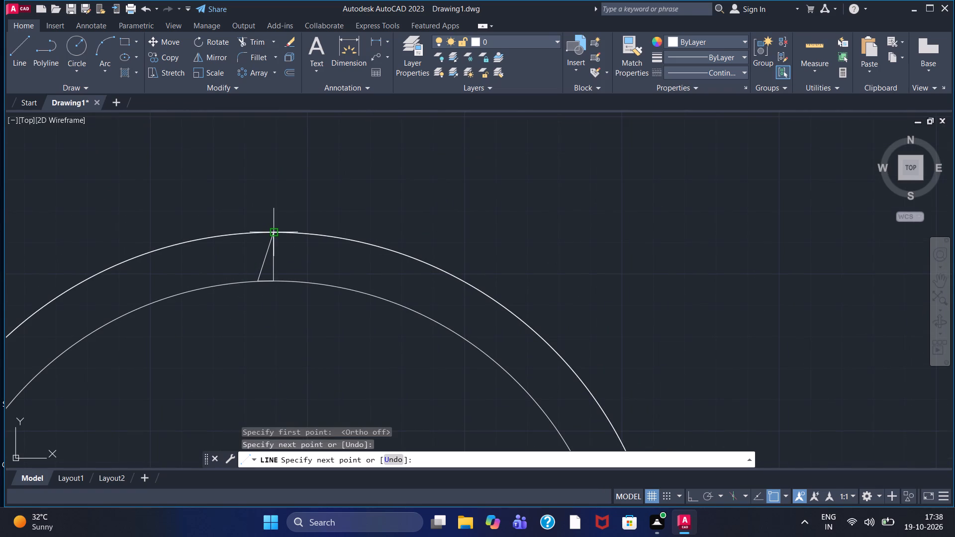
pyautogui.press('Escape')
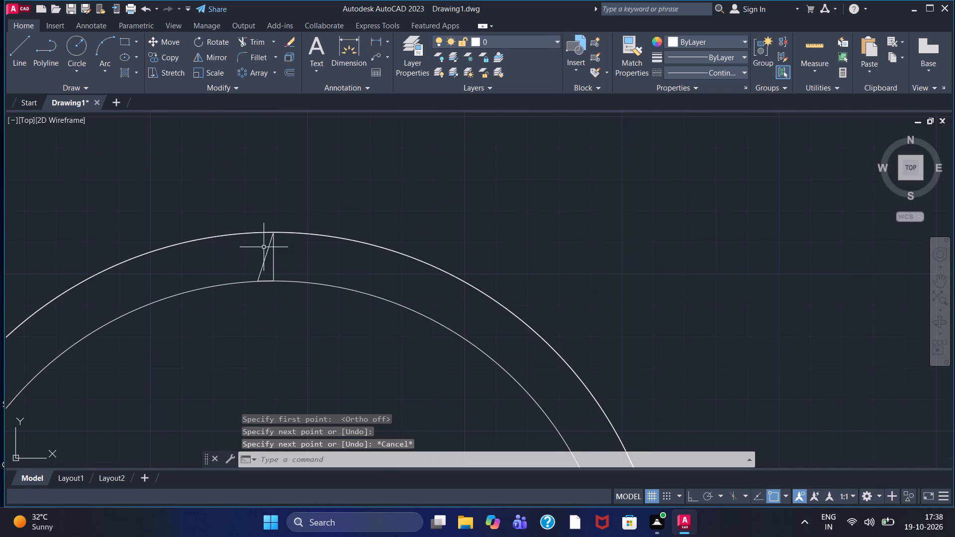
# Mirror the sloped line and the 5-unit base line about the vertical centre line, keeping the source objects.
pyautogui.click(267, 259)
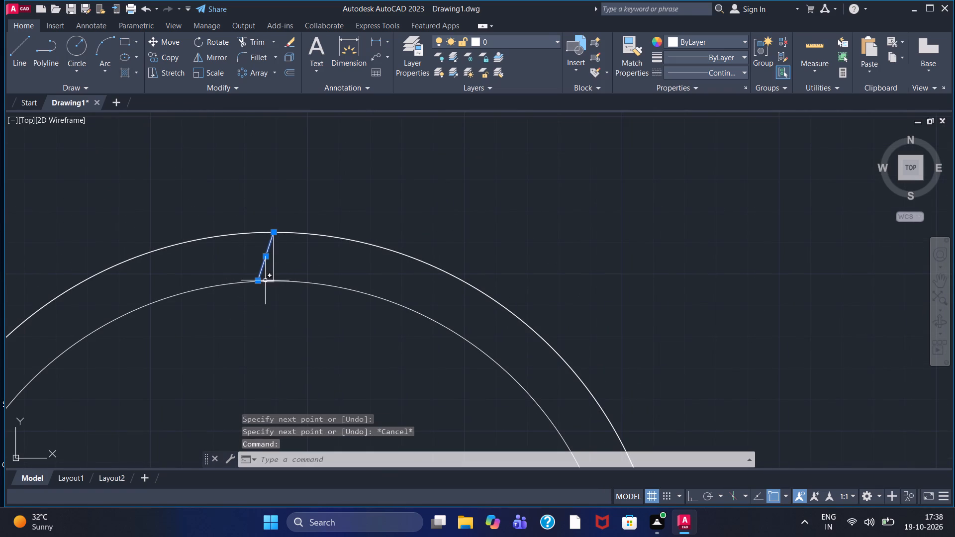
pyautogui.click(265, 280)
pyautogui.click(209, 59)
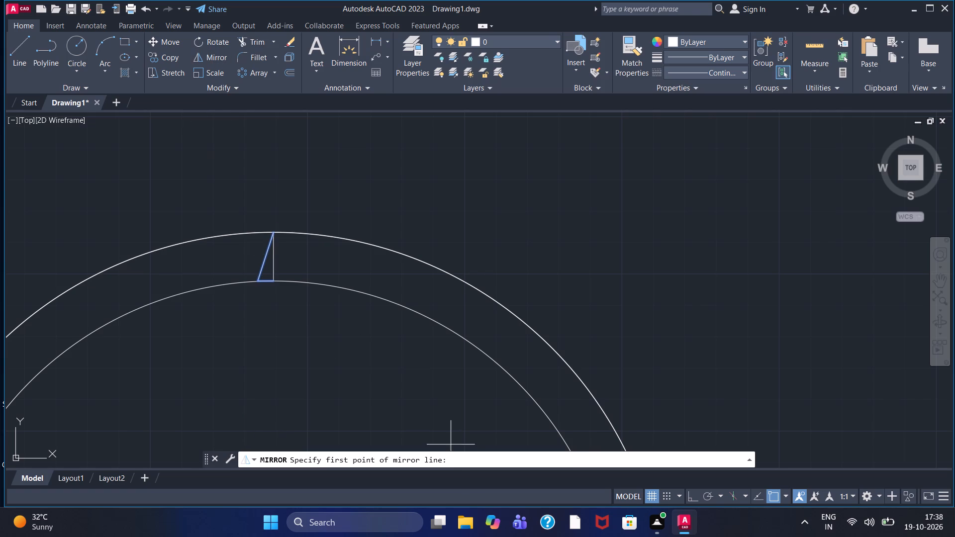
pyautogui.click(274, 279)
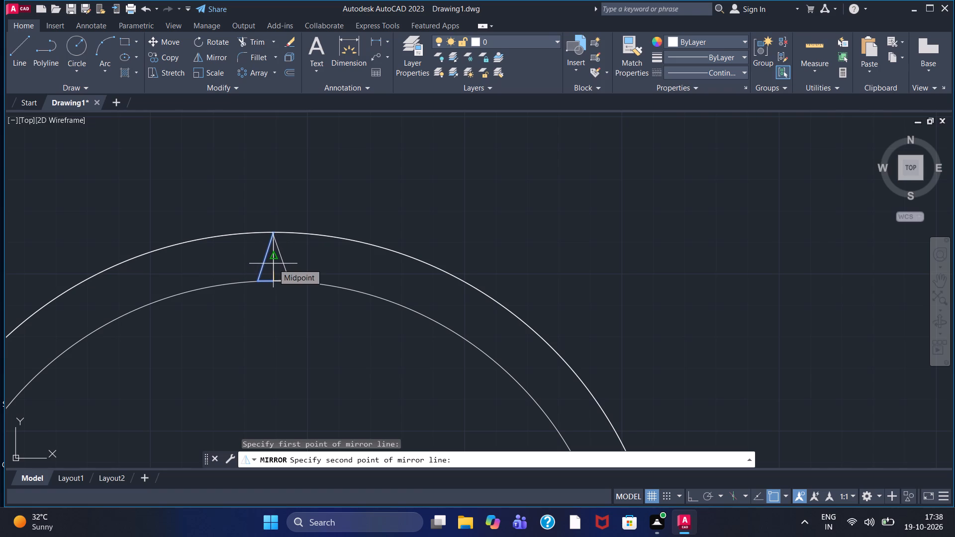
pyautogui.click(273, 264)
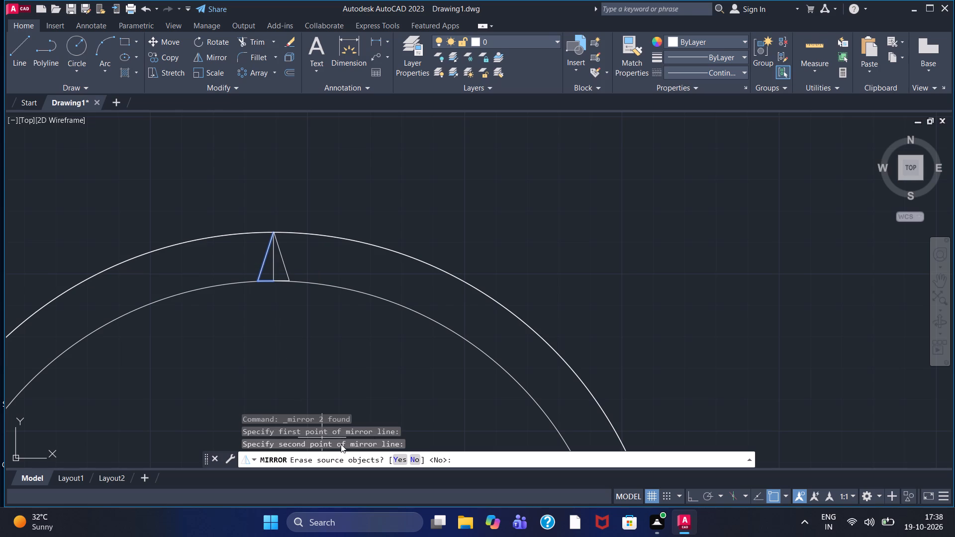
pyautogui.click(416, 456)
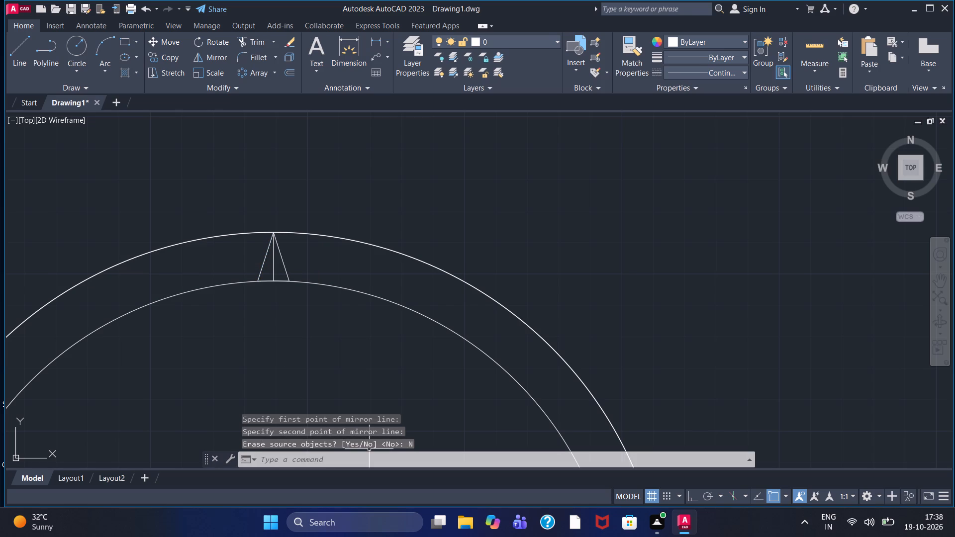
pyautogui.press('Escape')
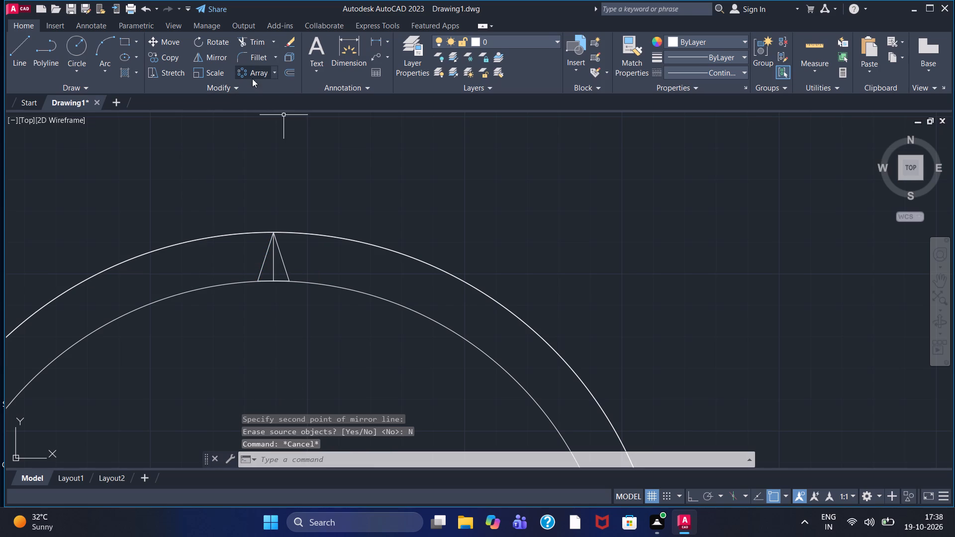
# Polar array the complete tooth triangle with its centre line around the circles' centre with 52 items.
pyautogui.click(253, 76)
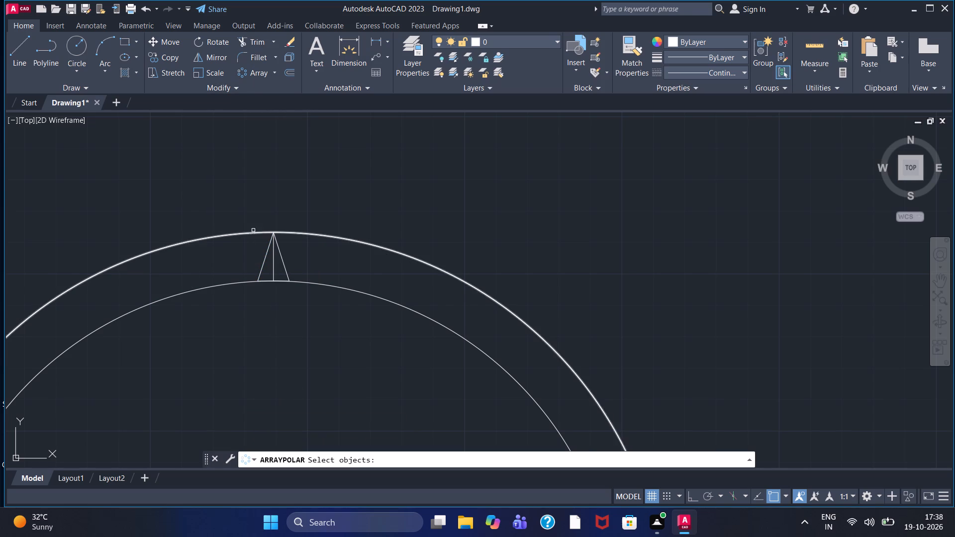
pyautogui.moveTo(253, 226); pyautogui.dragTo(252, 235)
pyautogui.click(298, 289)
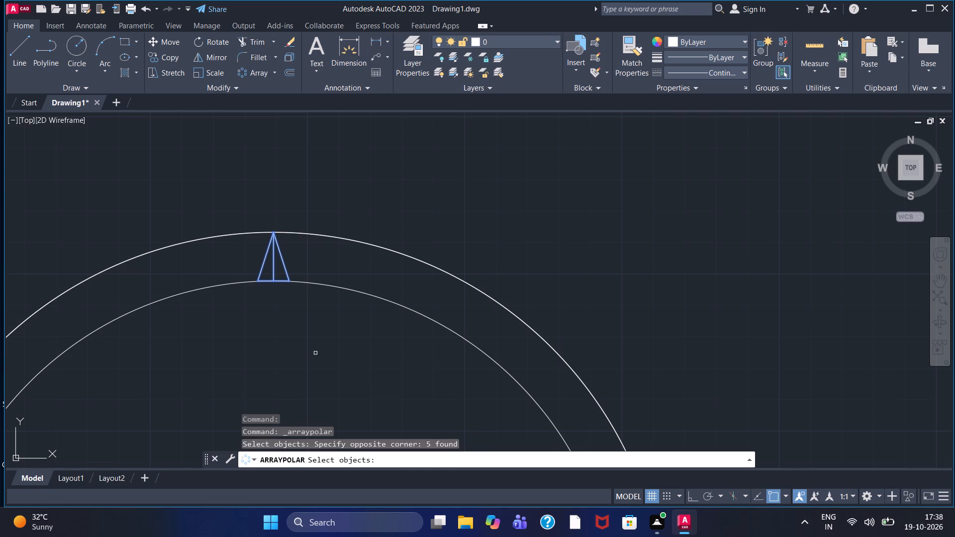
pyautogui.press('Return')
pyautogui.scroll(-1, 310, 360)
pyautogui.moveTo(310, 325); pyautogui.dragTo(328, 246, button='middle')
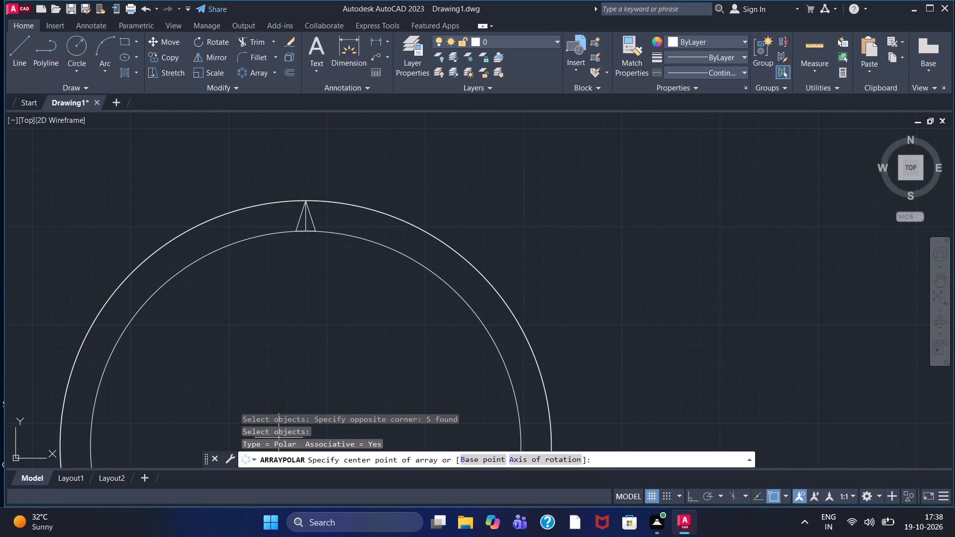
pyautogui.moveTo(304, 381); pyautogui.dragTo(321, 265, button='middle')
pyautogui.scroll(-1, 308, 344)
pyautogui.scroll(1, 321, 265)
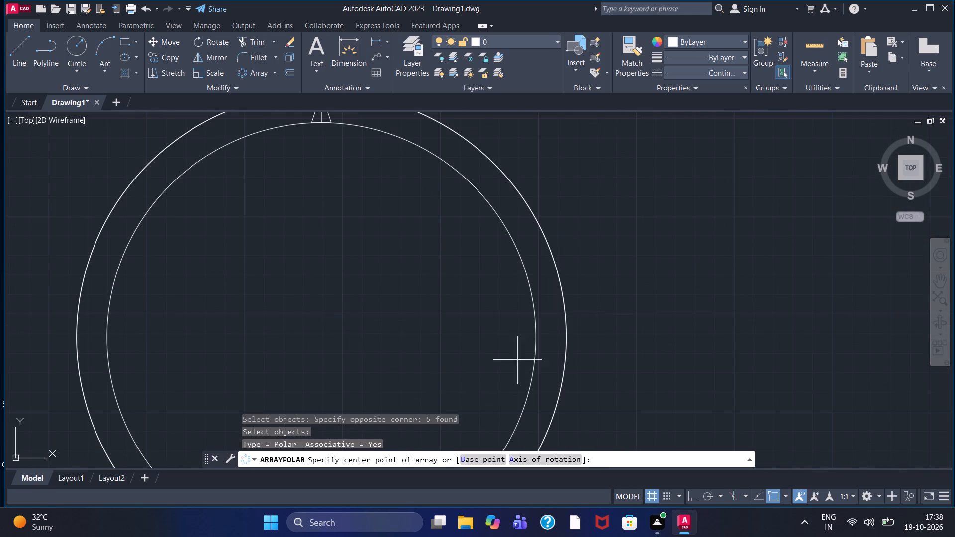
pyautogui.click(326, 335)
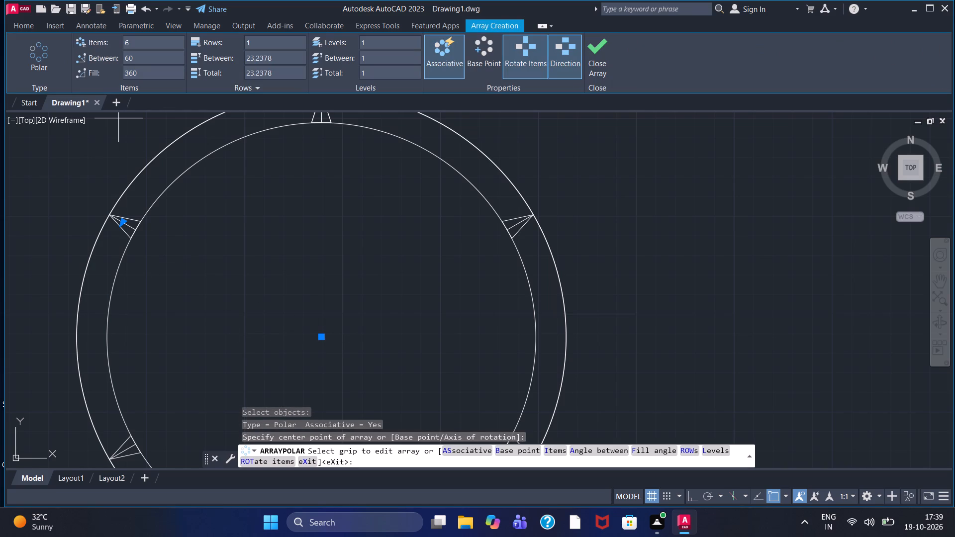
pyautogui.moveTo(148, 42); pyautogui.dragTo(72, 50)
pyautogui.press('5')
pyautogui.press('2')
pyautogui.press('Return')
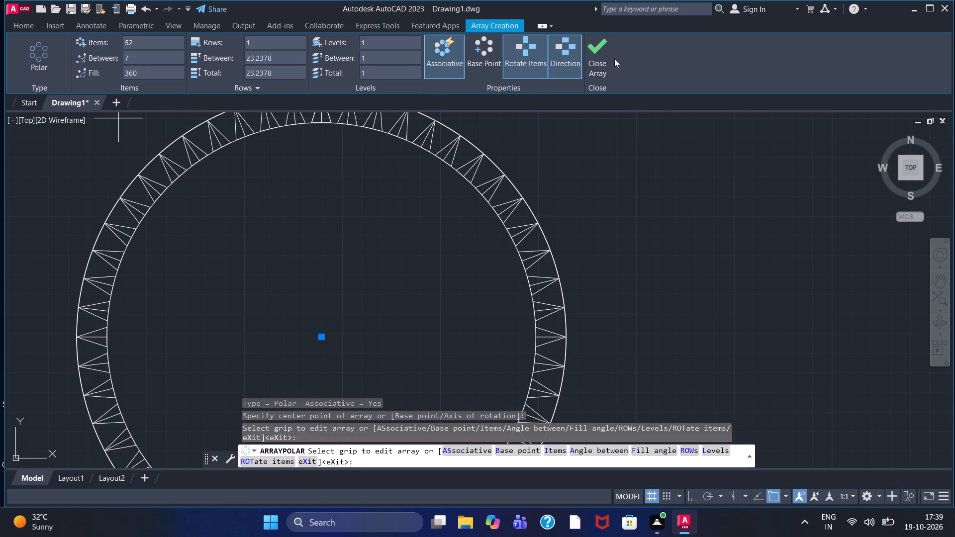
pyautogui.click(606, 62)
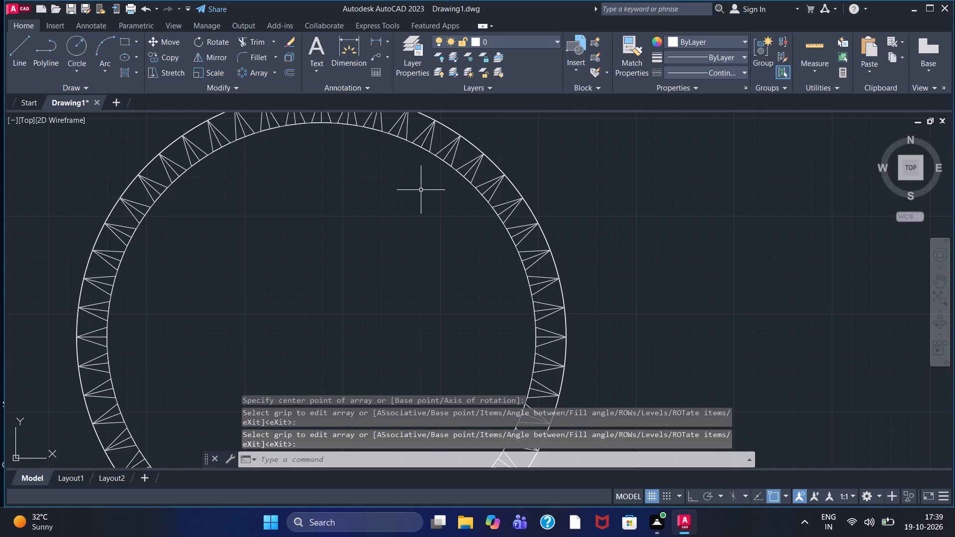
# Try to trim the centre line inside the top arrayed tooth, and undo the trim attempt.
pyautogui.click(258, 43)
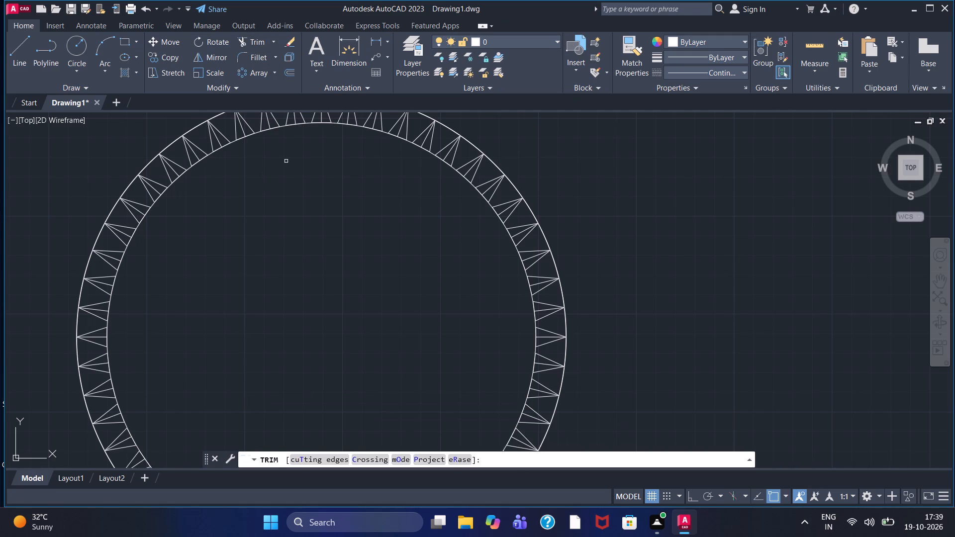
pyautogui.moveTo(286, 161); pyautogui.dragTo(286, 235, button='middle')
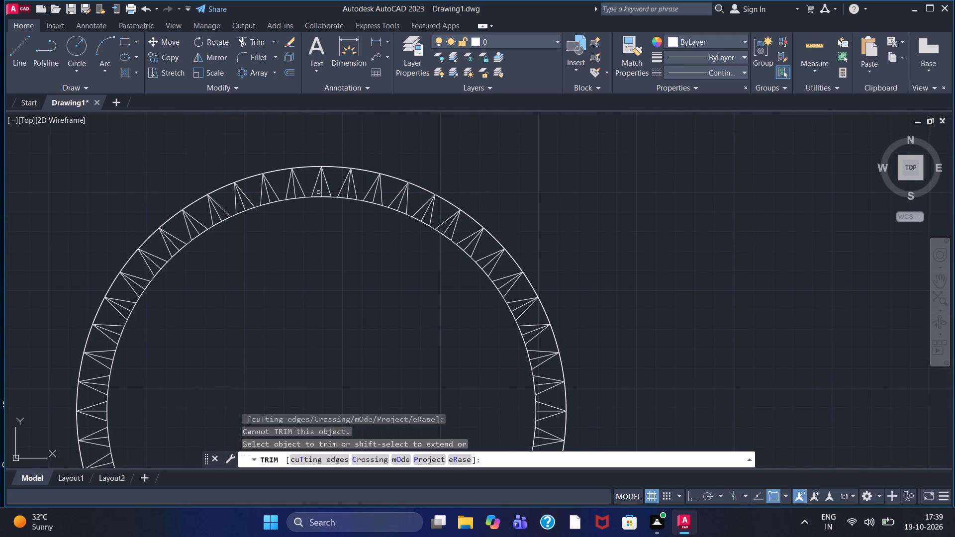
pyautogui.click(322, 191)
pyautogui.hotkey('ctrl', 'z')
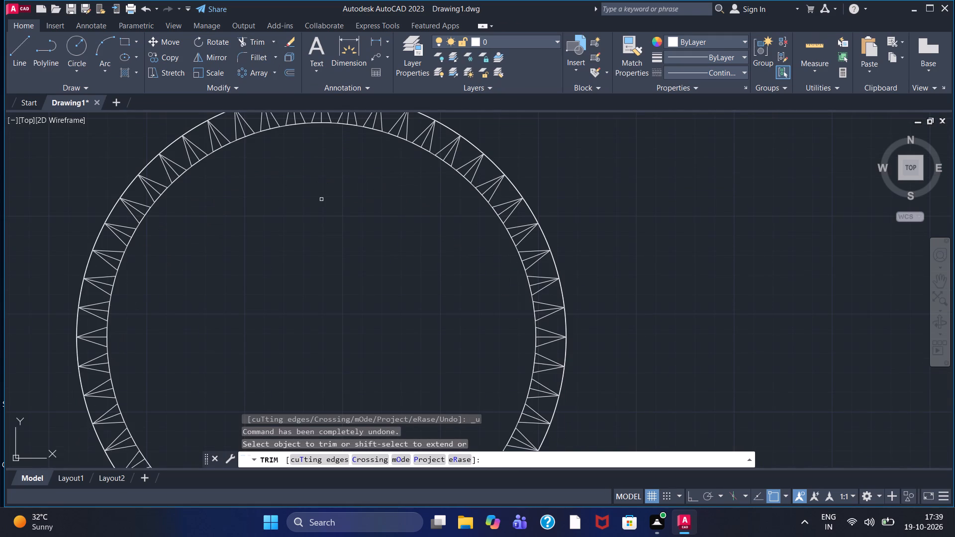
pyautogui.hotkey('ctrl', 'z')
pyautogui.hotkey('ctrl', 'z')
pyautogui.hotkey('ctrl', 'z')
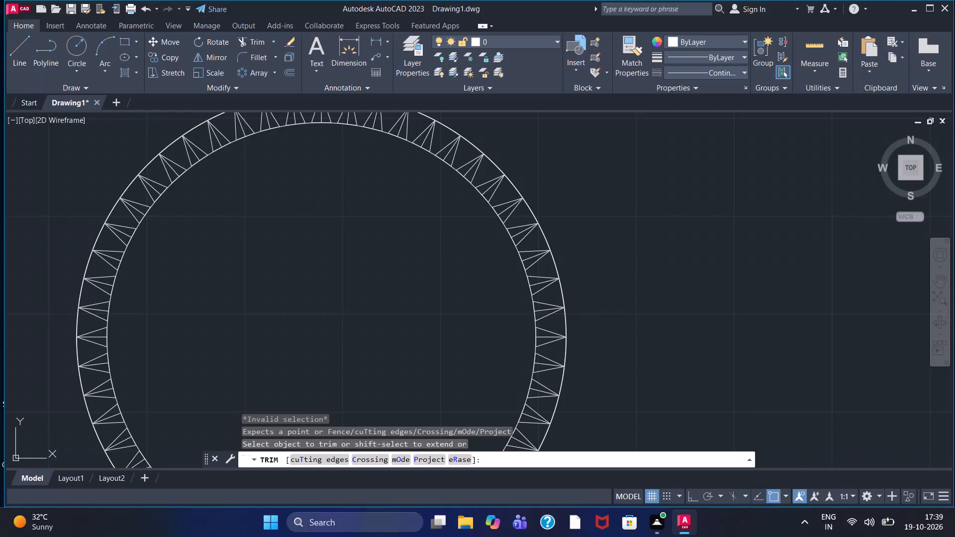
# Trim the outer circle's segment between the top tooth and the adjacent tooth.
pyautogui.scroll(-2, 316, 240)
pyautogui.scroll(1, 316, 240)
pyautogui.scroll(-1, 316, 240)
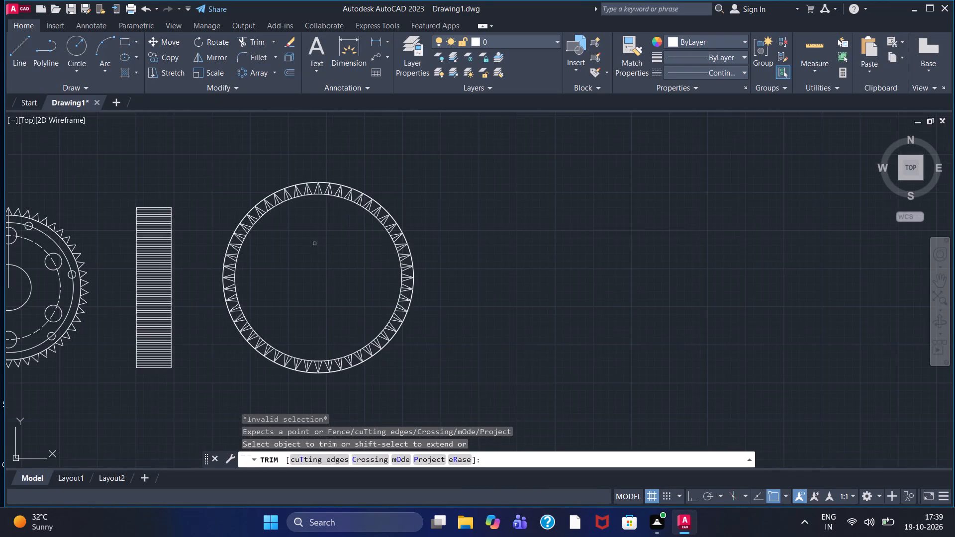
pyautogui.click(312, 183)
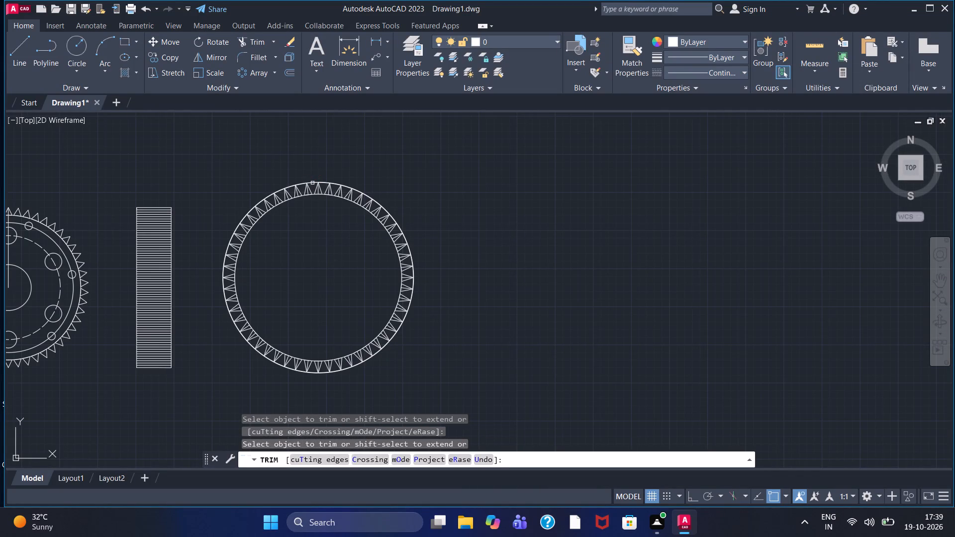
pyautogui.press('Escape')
# Erase the three coincident outer circles running through the tooth tips, including the trimmed one.
pyautogui.click(313, 181)
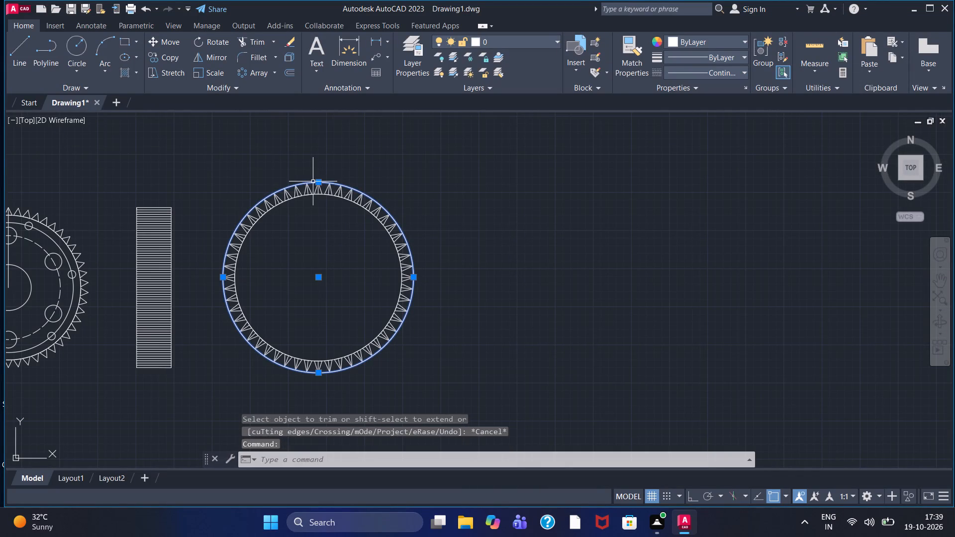
pyautogui.press('Delete')
pyautogui.press('Delete')
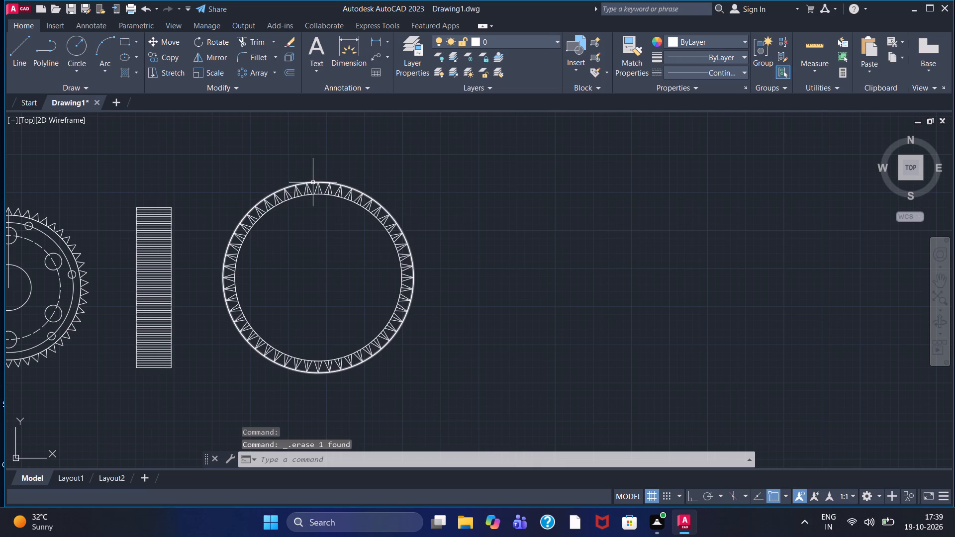
pyautogui.click(312, 182)
pyautogui.press('Delete')
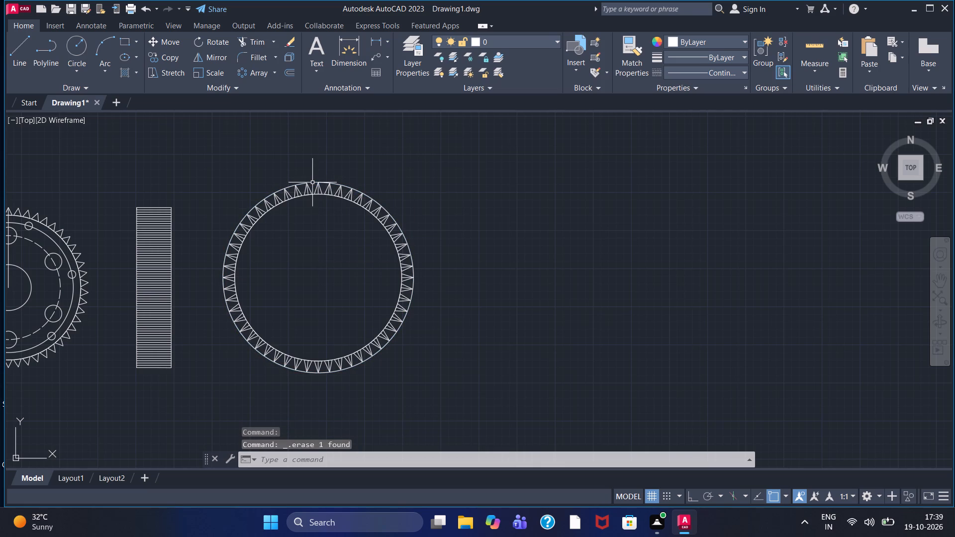
pyautogui.scroll(3, 327, 191)
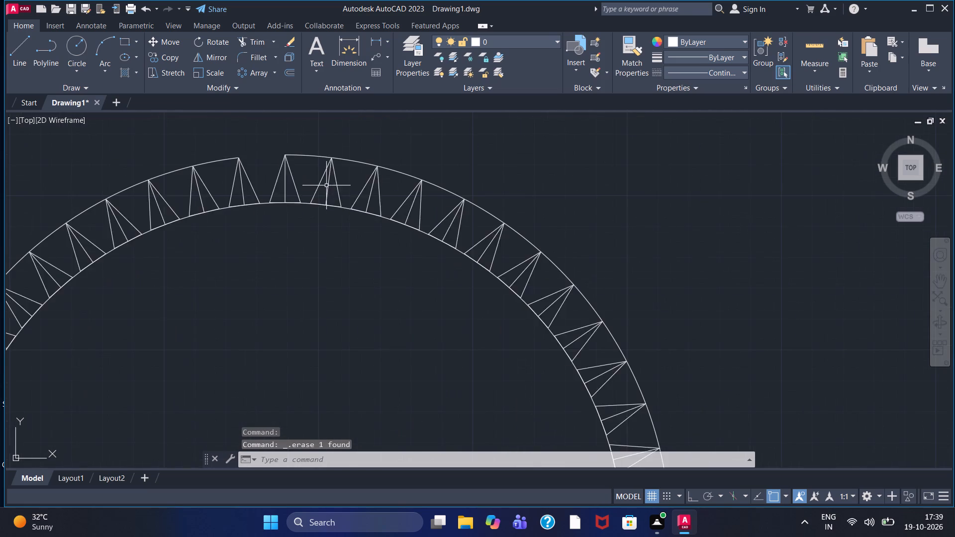
pyautogui.click(317, 156)
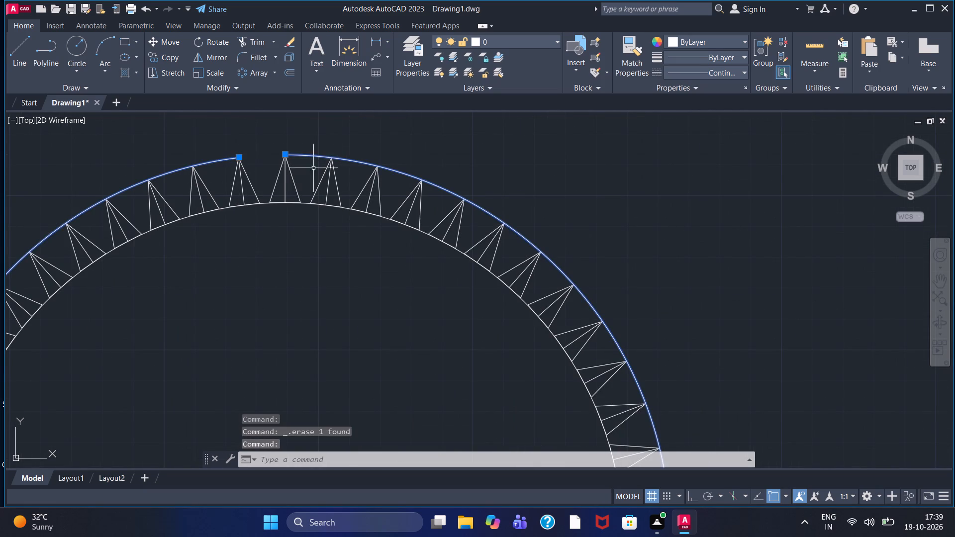
pyautogui.press('Delete')
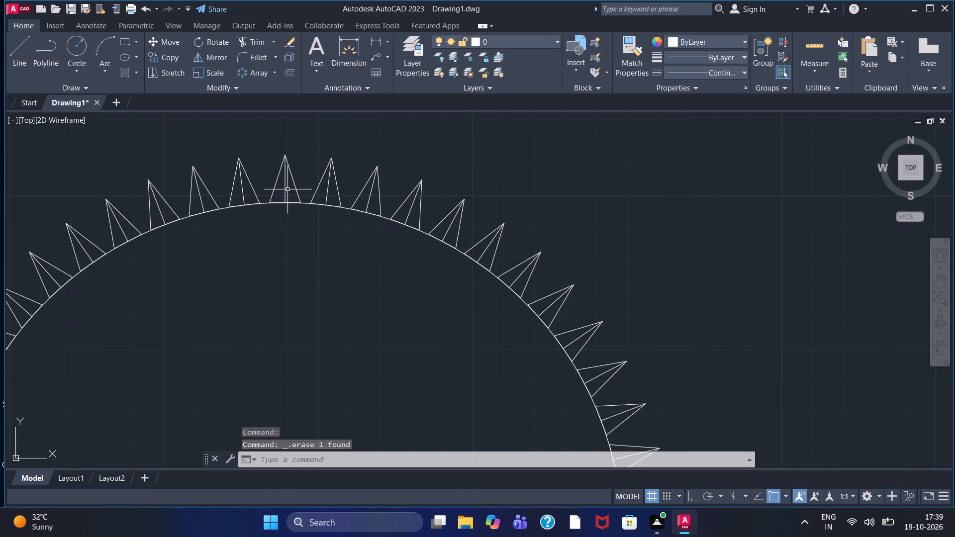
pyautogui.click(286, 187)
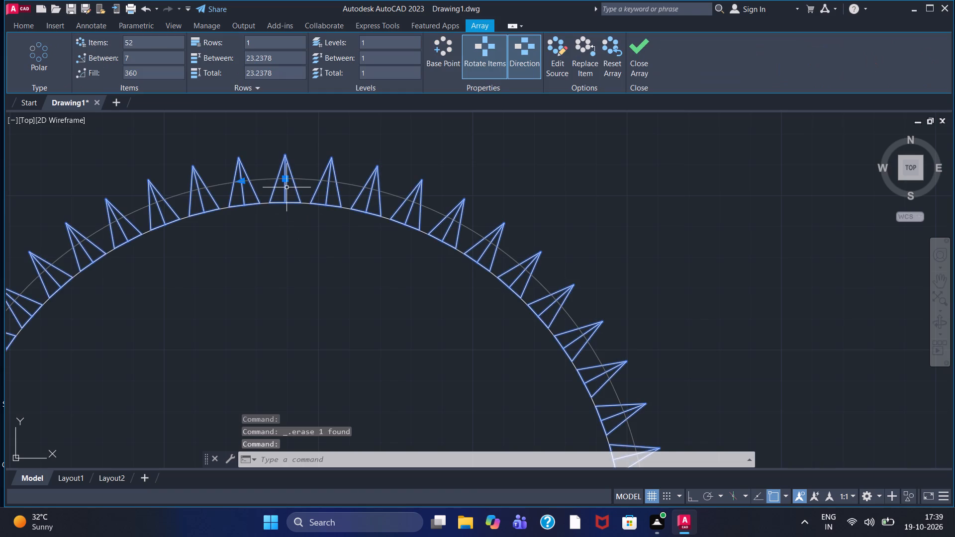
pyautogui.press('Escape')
# Draw a circle of about 85.14 radius concentric with the 52-tooth gear, inside its root circle.
pyautogui.scroll(-2, 286, 261)
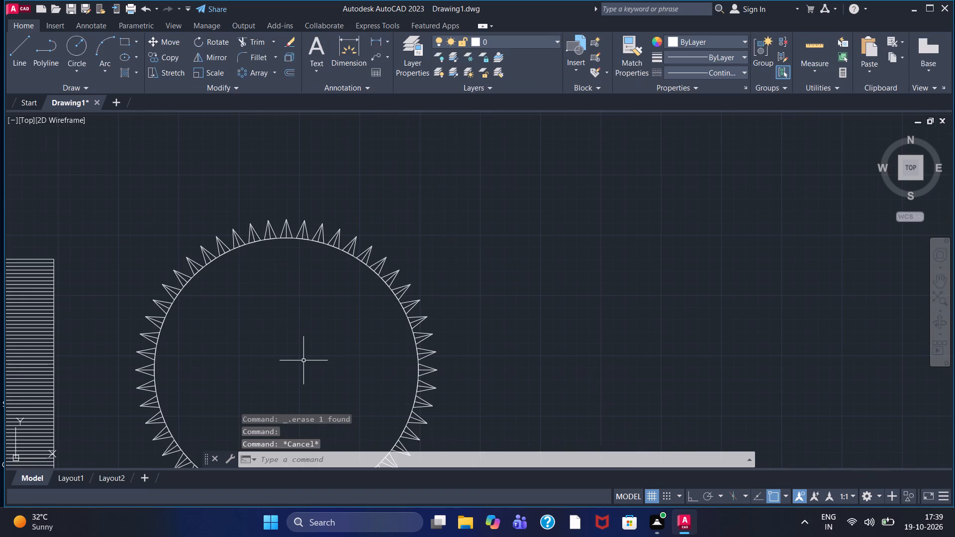
pyautogui.moveTo(299, 375); pyautogui.dragTo(309, 288, button='middle')
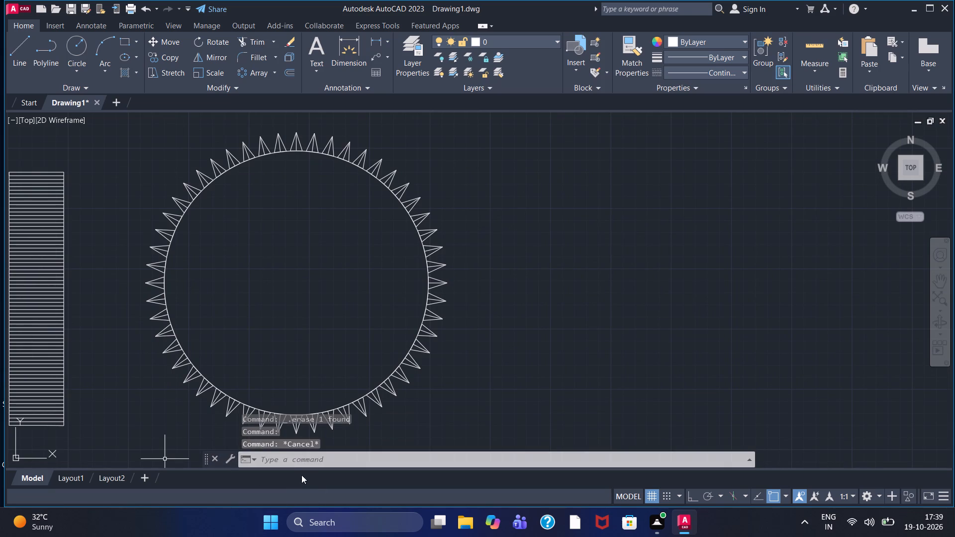
pyautogui.click(77, 49)
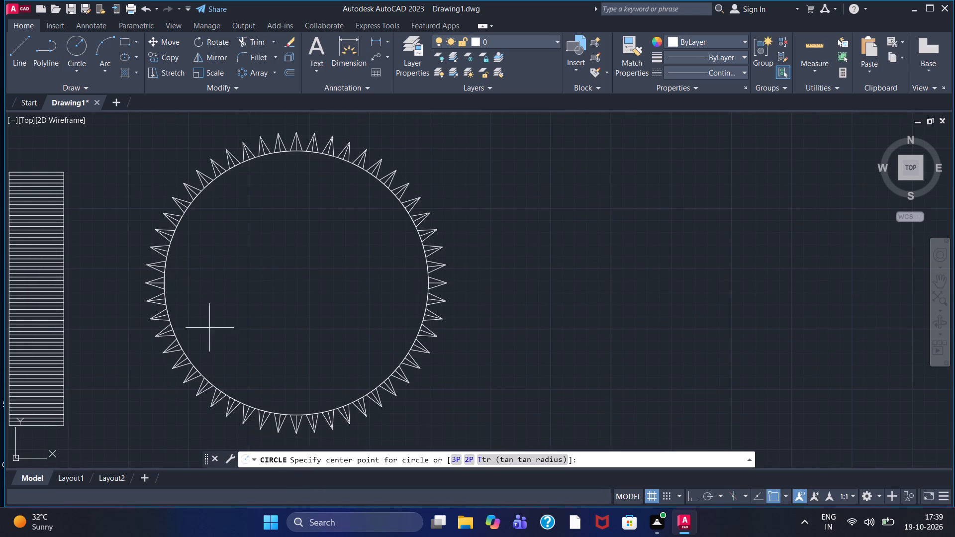
pyautogui.click(295, 285)
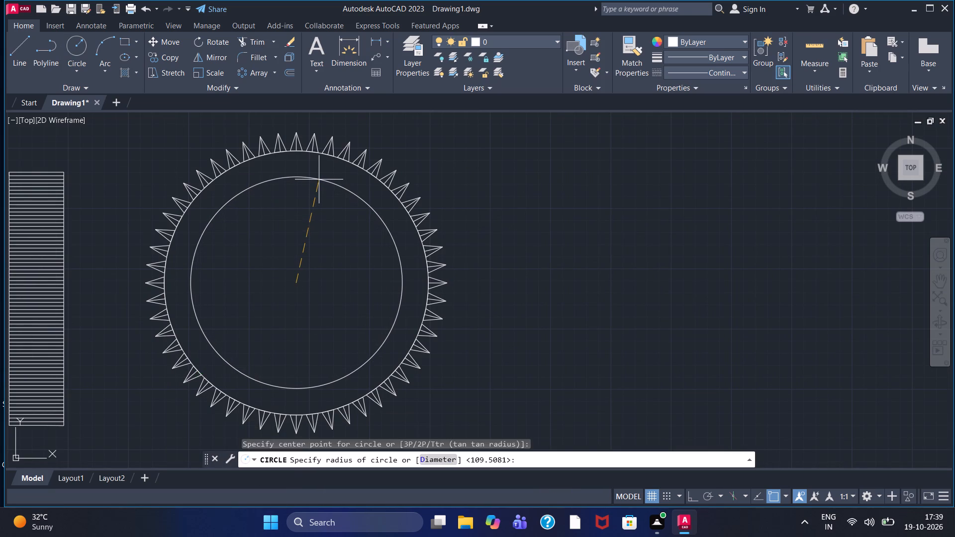
pyautogui.click(318, 182)
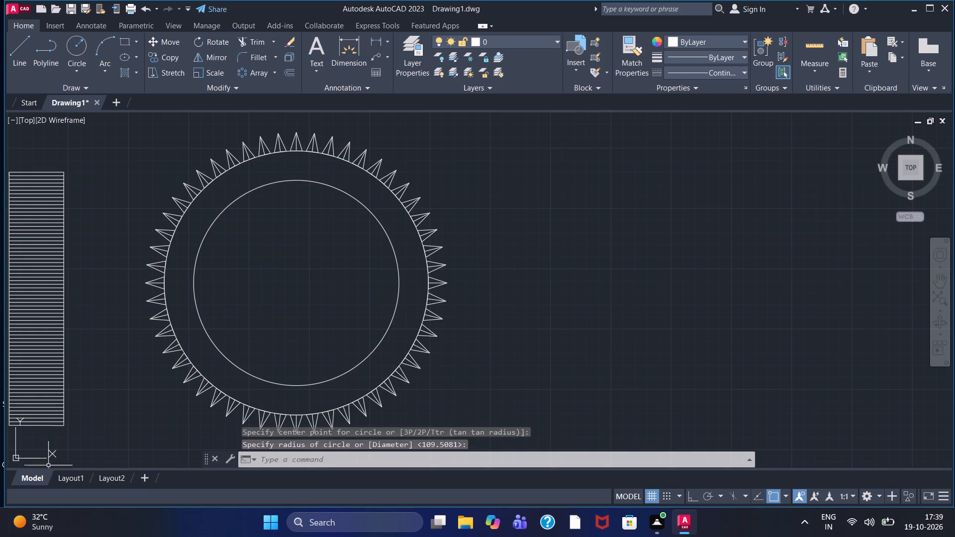
# Draw a hole circle of about 14.61 radius centred on the top quadrant of the inner concentric circle.
pyautogui.click(72, 47)
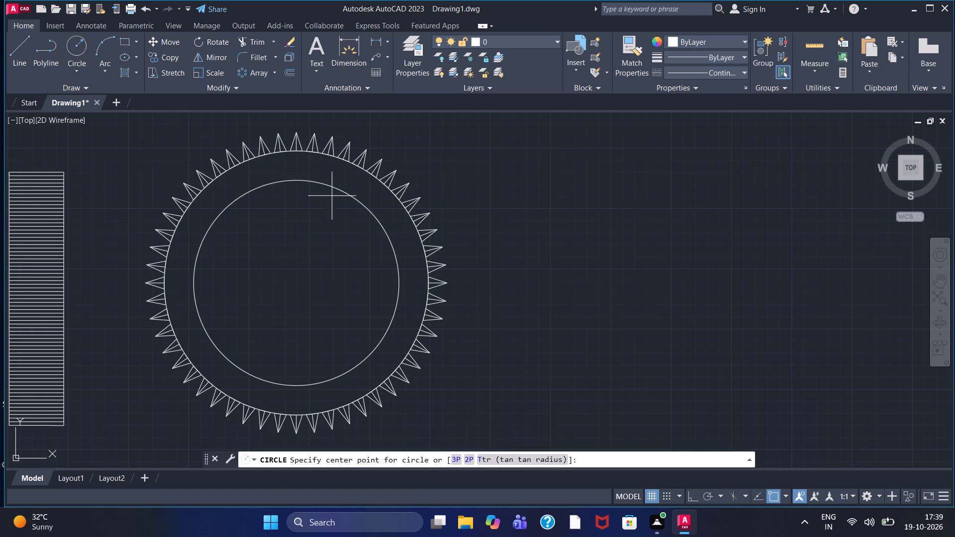
pyautogui.click(294, 181)
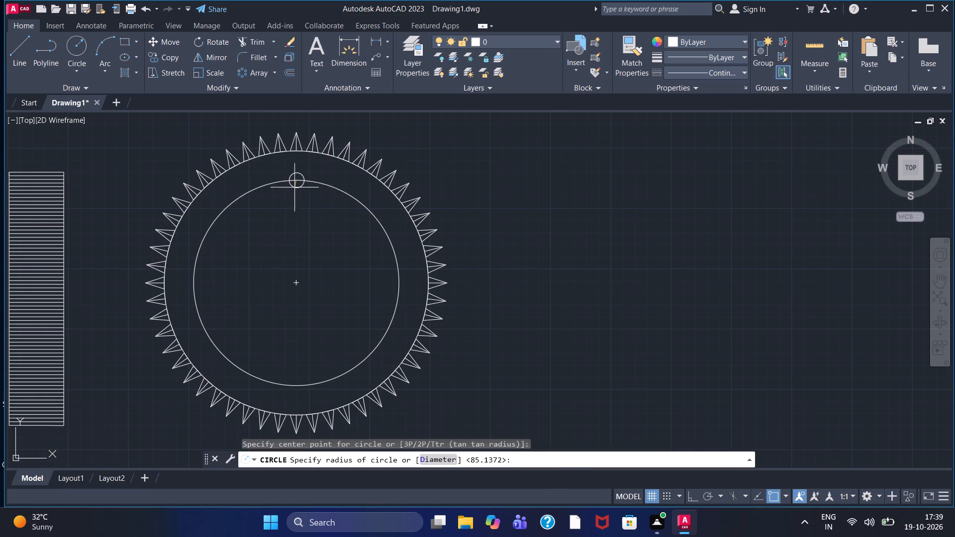
pyautogui.click(300, 197)
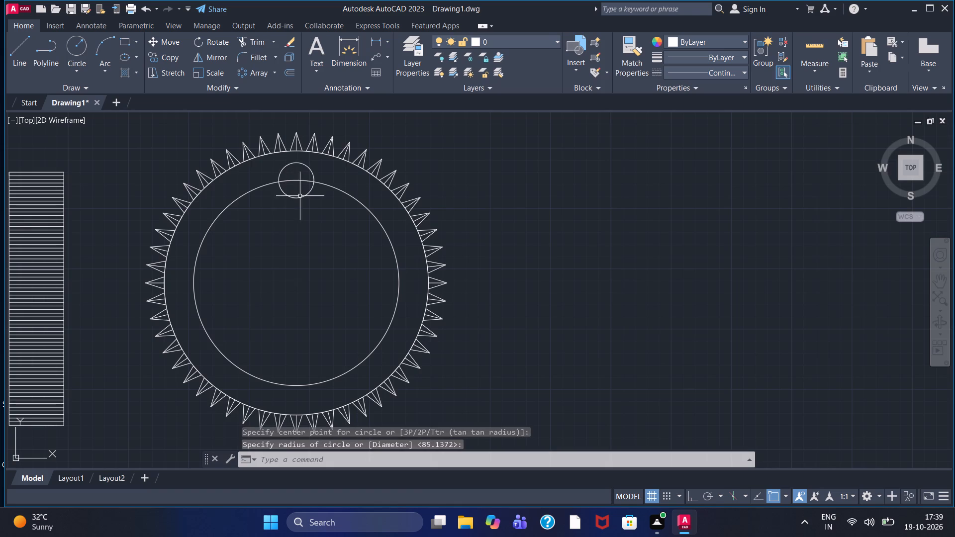
# Polar array the large hole circle around the gear's centre with 6 items over 360 degrees.
pyautogui.click(254, 70)
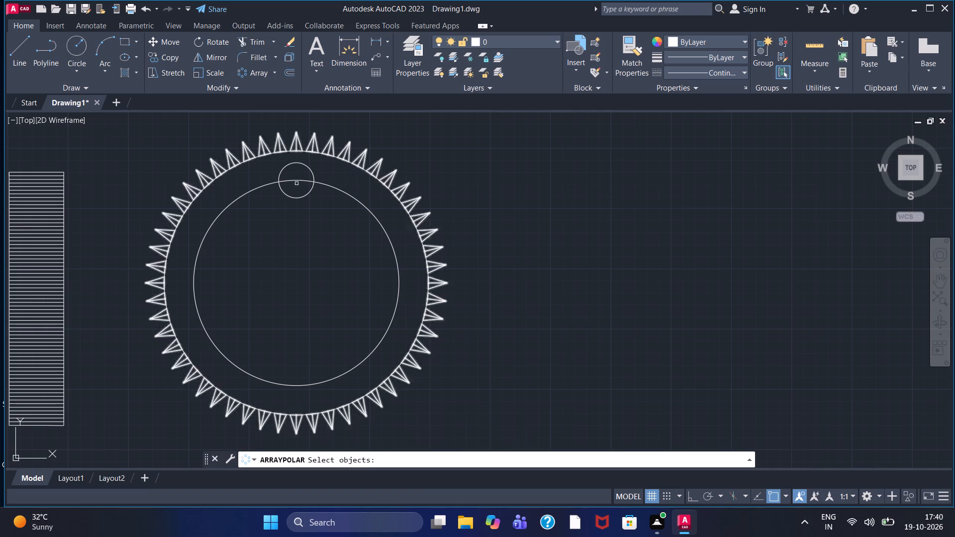
pyautogui.click(303, 198)
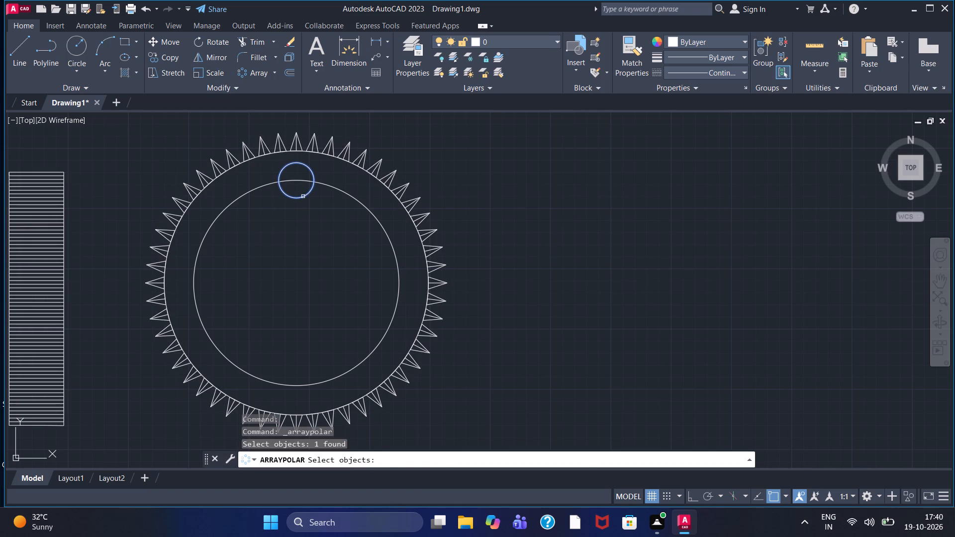
pyautogui.press('Return')
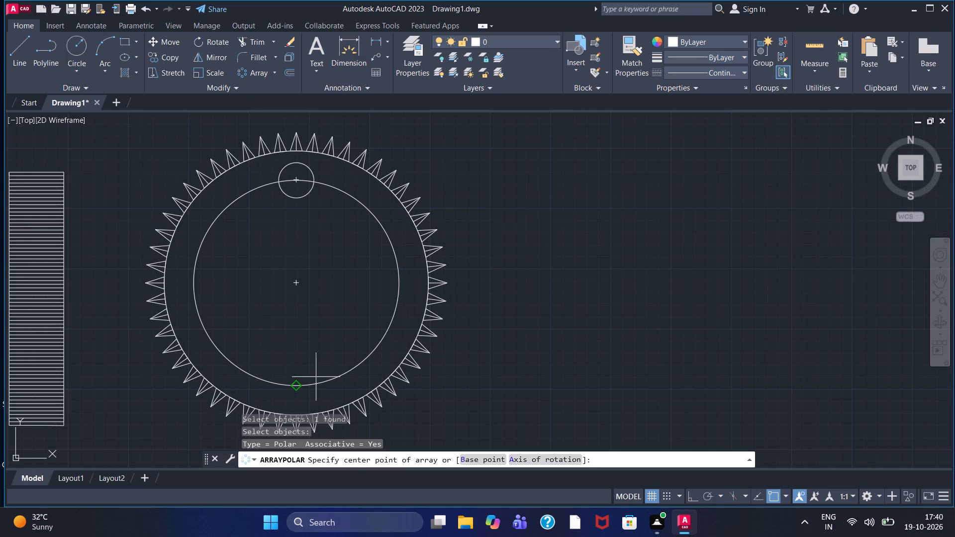
pyautogui.click(295, 284)
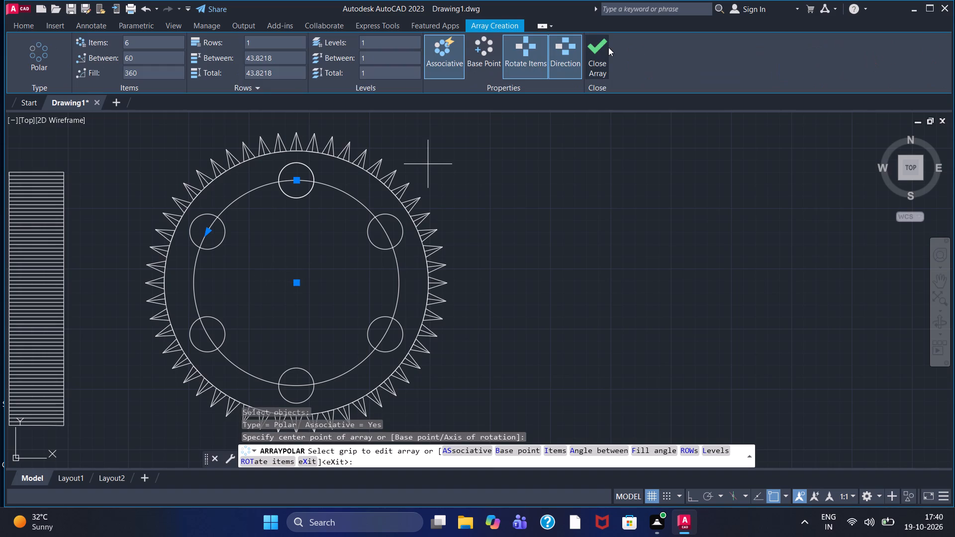
pyautogui.click(608, 47)
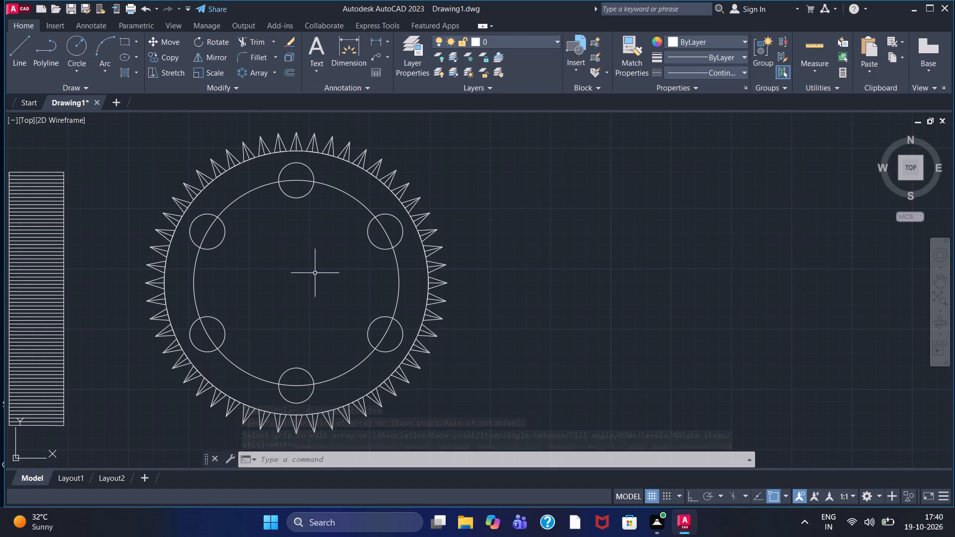
# Draw a second concentric circle of about 95.13 radius, between the large holes' pitch circle and the root circle.
pyautogui.click(67, 37)
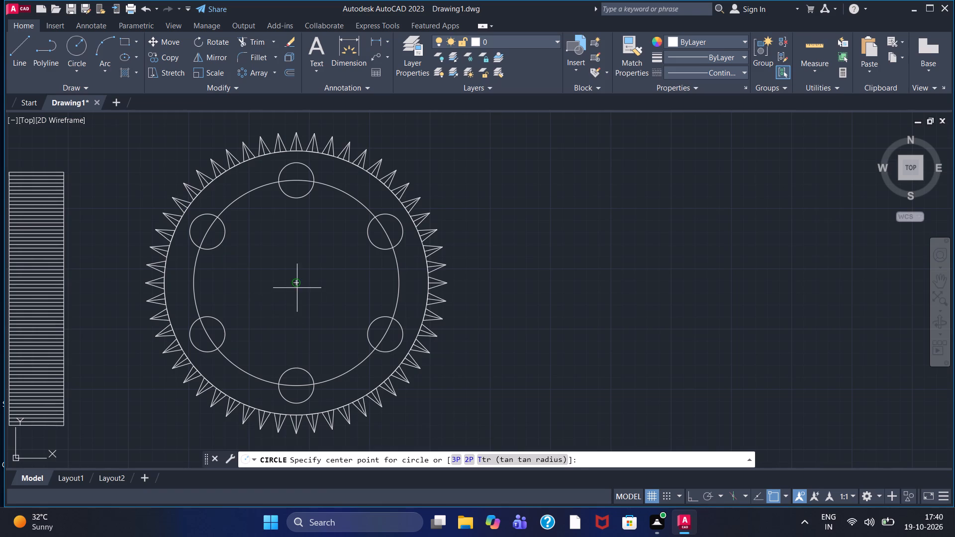
pyautogui.click(297, 286)
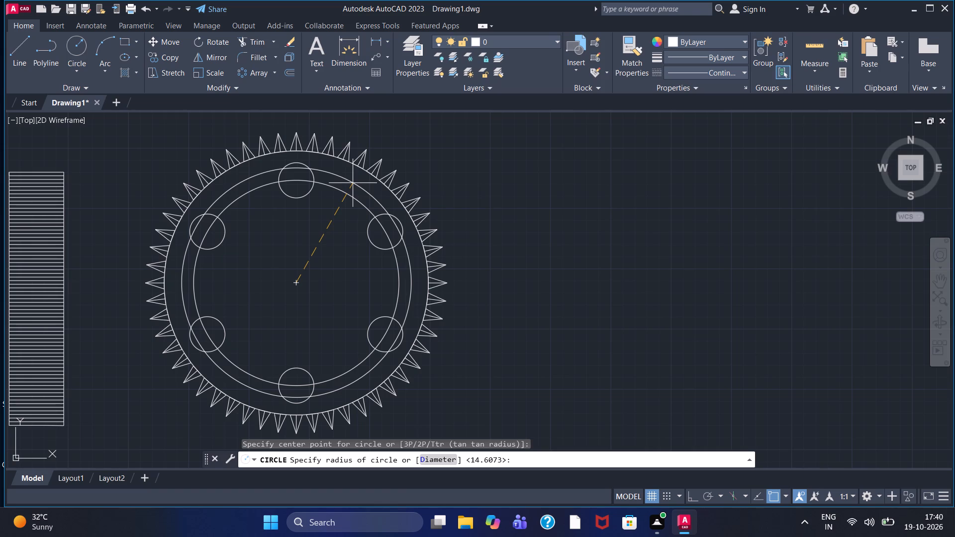
pyautogui.click(353, 183)
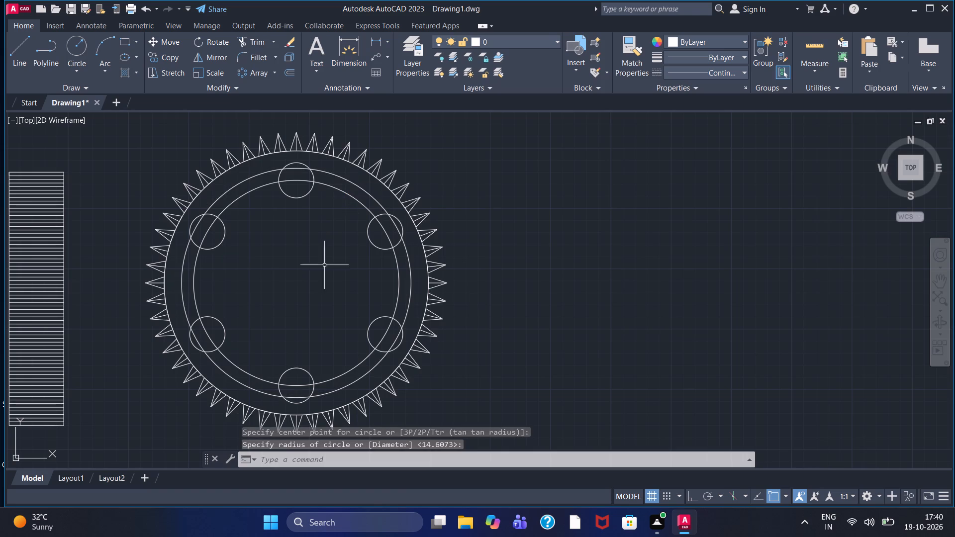
# Draw a short, nearly vertical helper line across both concentric circles, between the top and upper-left large holes.
pyautogui.click(11, 46)
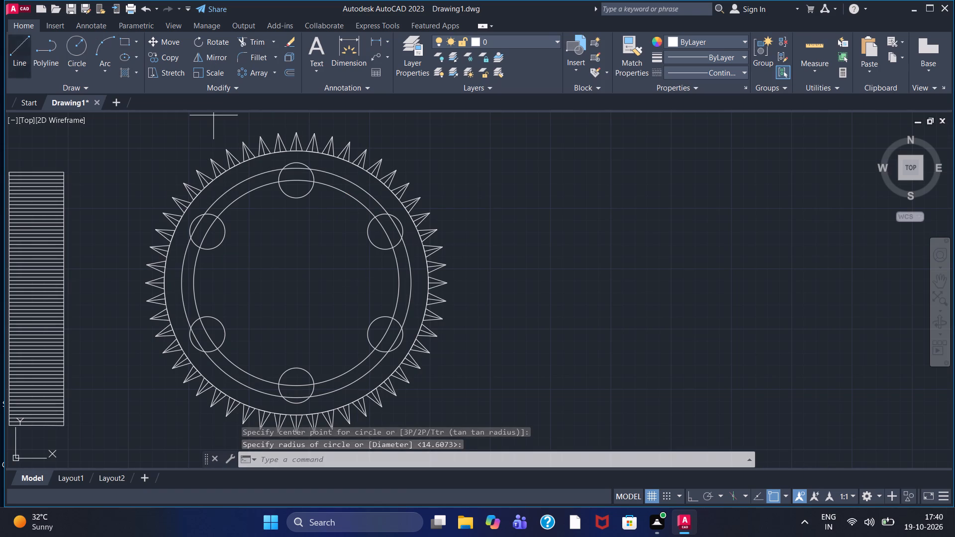
pyautogui.click(250, 205)
pyautogui.click(249, 167)
pyautogui.rightClick(249, 167)
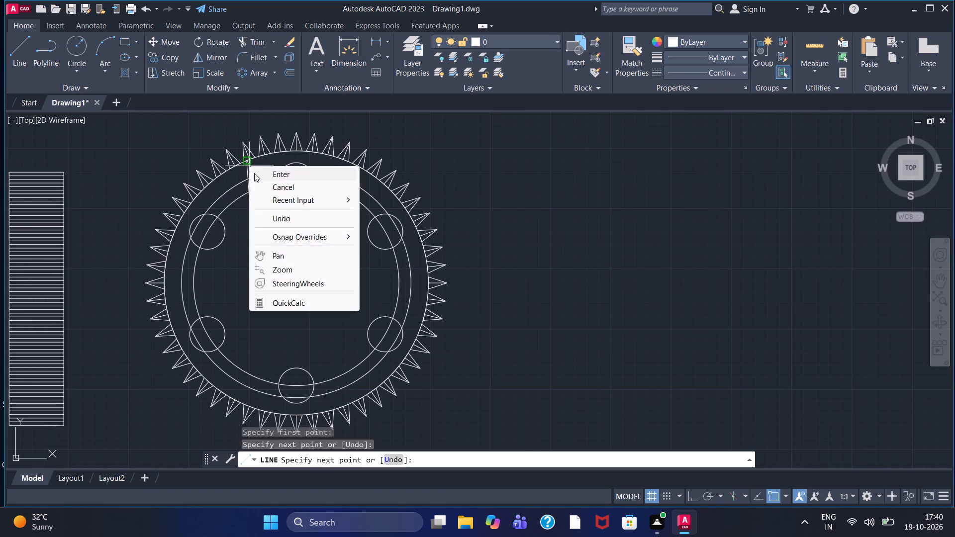
pyautogui.click(254, 173)
# Trim the helper line's upper portion outside the larger of the two concentric circles.
pyautogui.scroll(-3, 252, 173)
pyautogui.scroll(4, 245, 175)
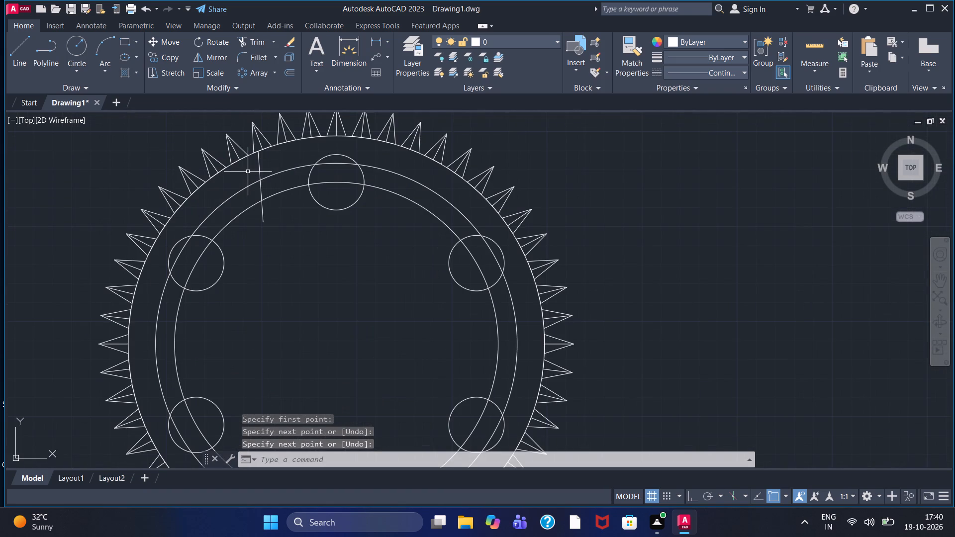
pyautogui.click(259, 45)
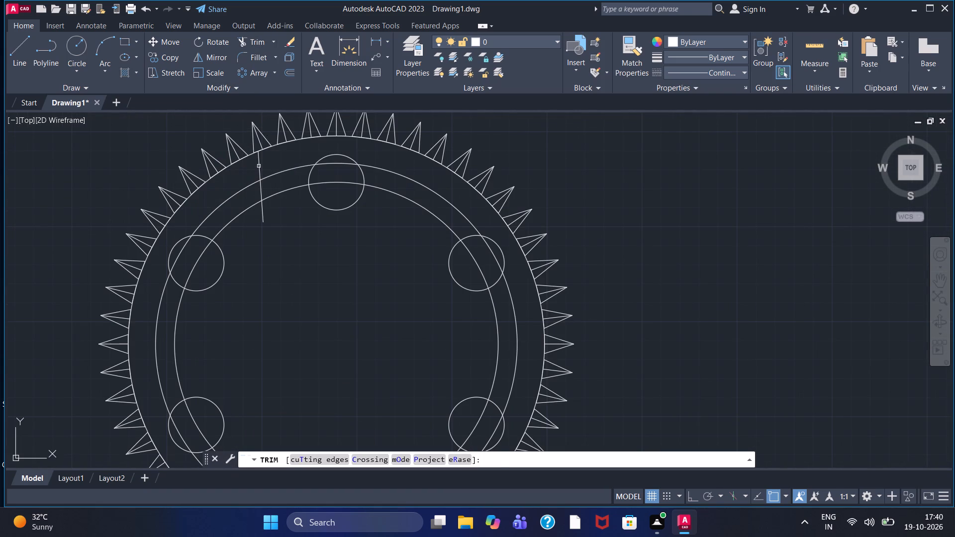
pyautogui.click(259, 166)
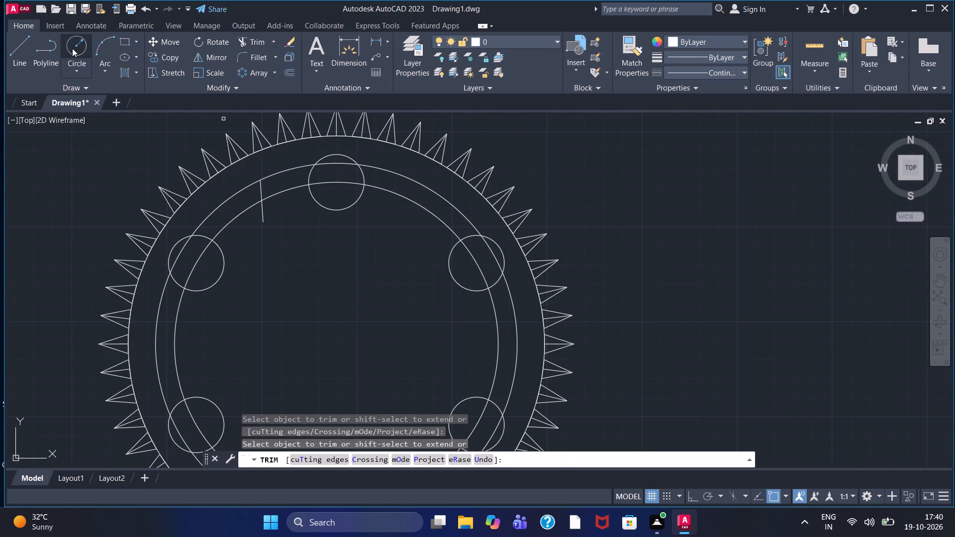
# Draw a small hole circle centred on the helper line's upper end, where it meets the larger concentric circle.
pyautogui.click(72, 48)
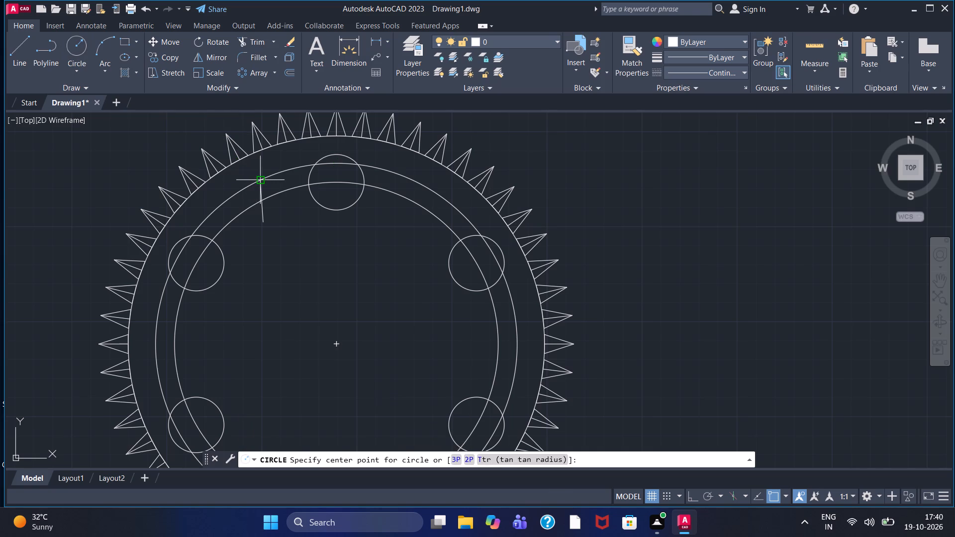
pyautogui.click(257, 181)
pyautogui.click(271, 186)
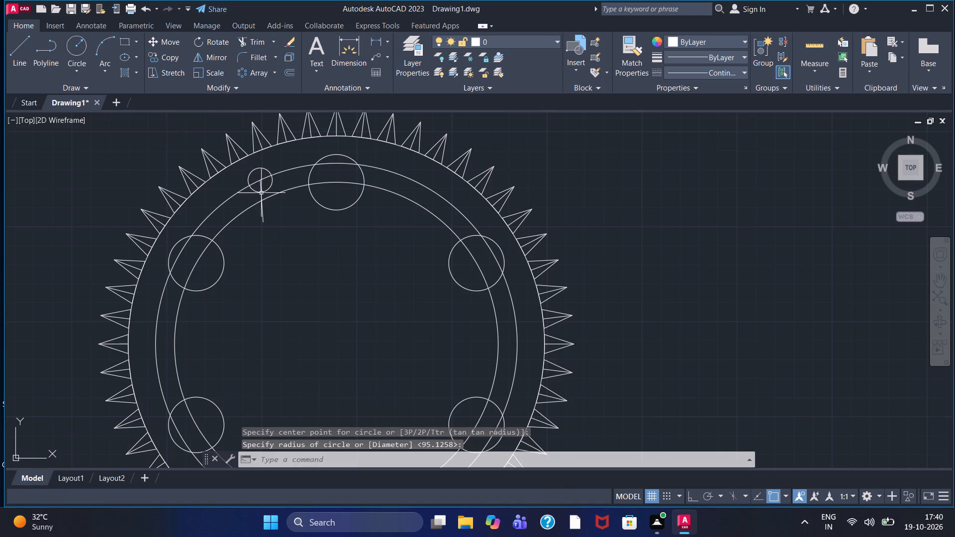
# Polar array the small hole circle around the gear's centre with 6 items over 360 degrees.
pyautogui.click(252, 73)
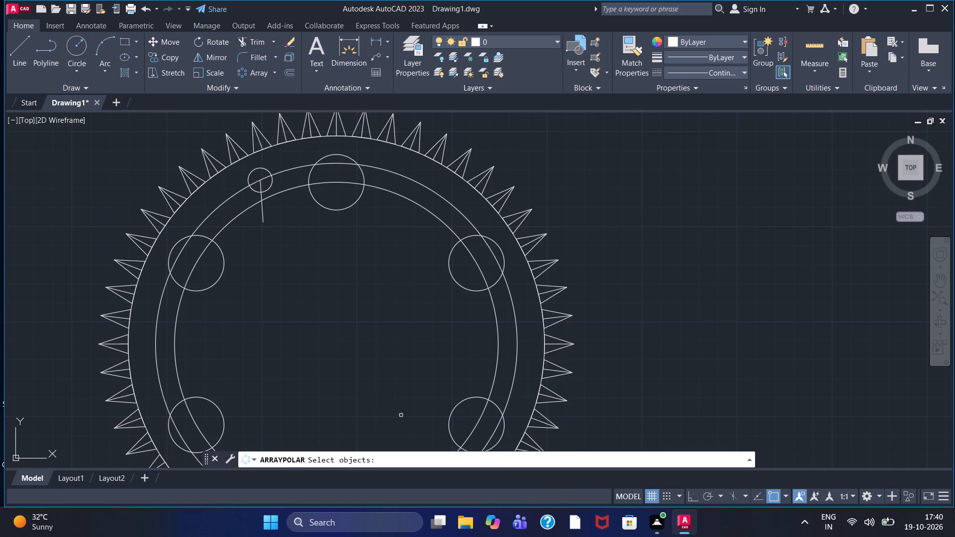
pyautogui.click(271, 184)
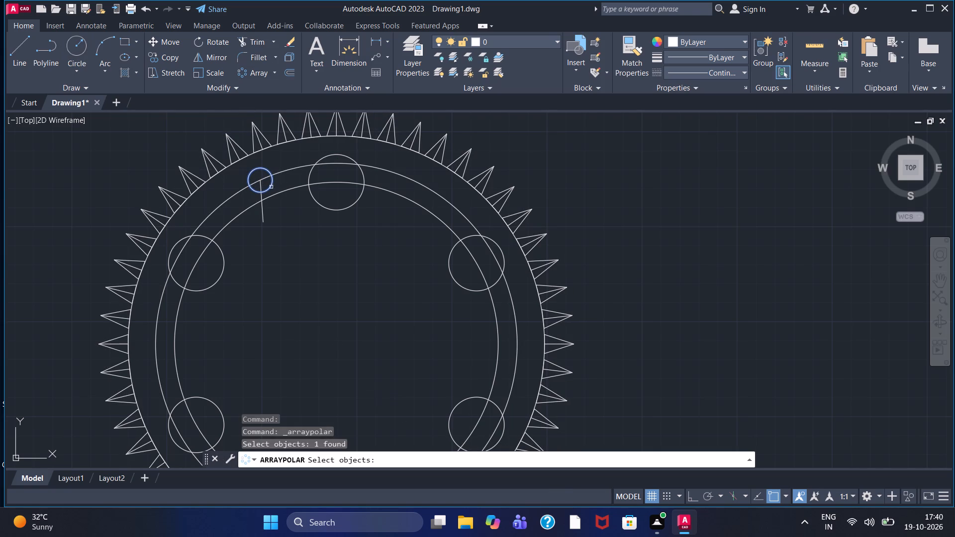
pyautogui.press('Return')
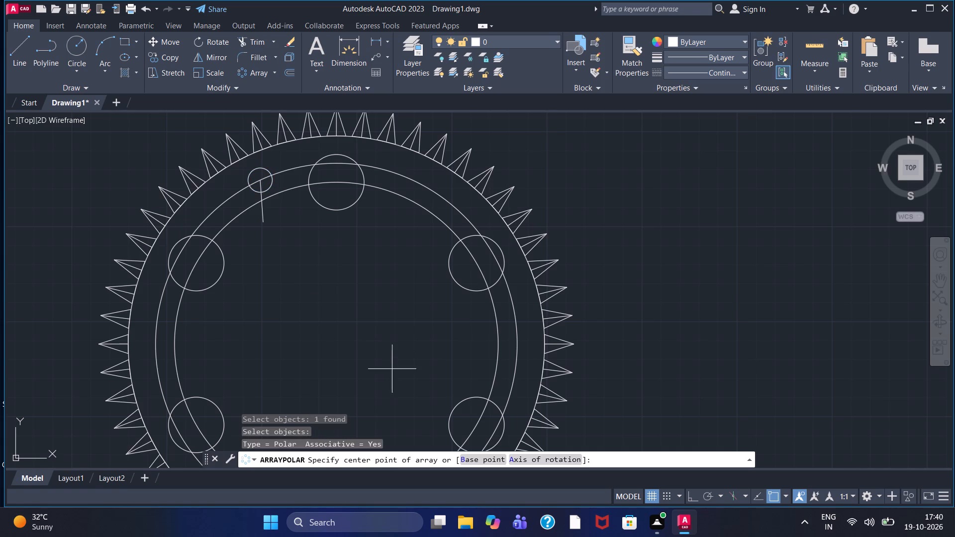
pyautogui.click(340, 344)
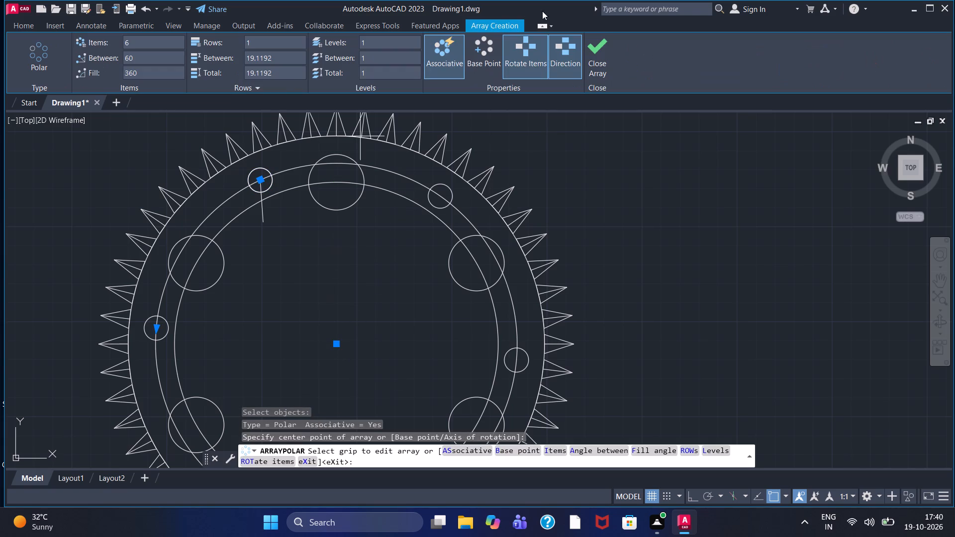
pyautogui.click(596, 61)
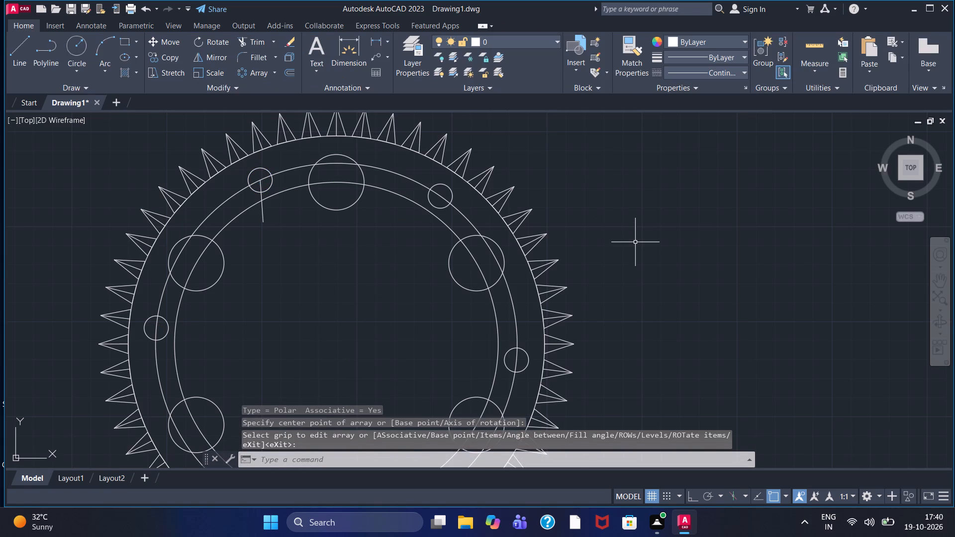
# Erase the short helper line running down from the small hole's centre.
pyautogui.scroll(-1, 635, 242)
pyautogui.moveTo(635, 244); pyautogui.dragTo(609, 188, button='middle')
pyautogui.scroll(1, 416, 165)
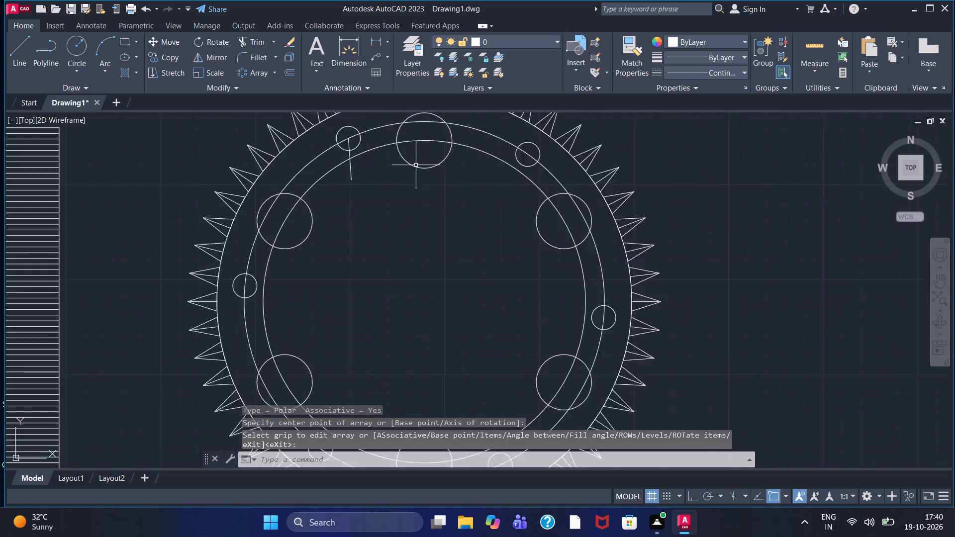
pyautogui.scroll(2, 414, 165)
pyautogui.moveTo(290, 191); pyautogui.dragTo(310, 281, button='middle')
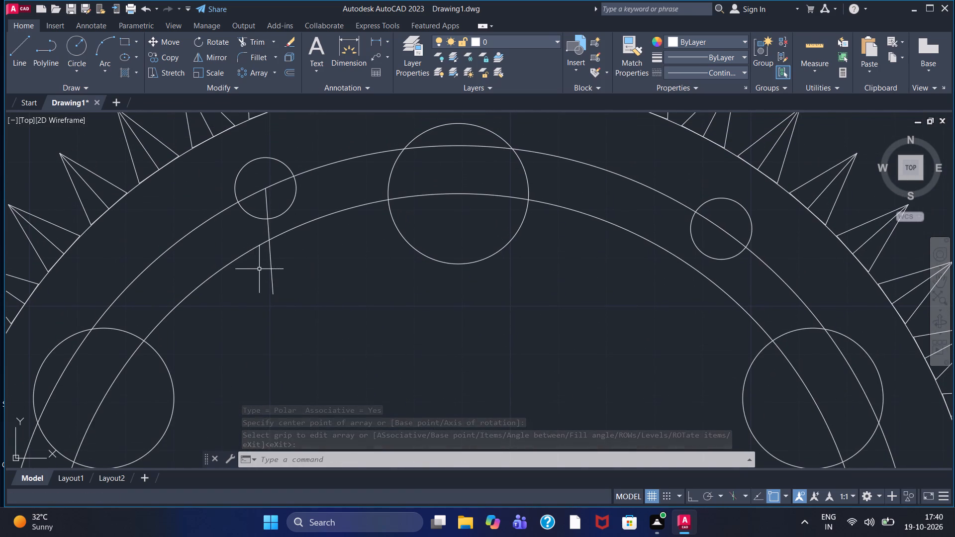
pyautogui.click(271, 278)
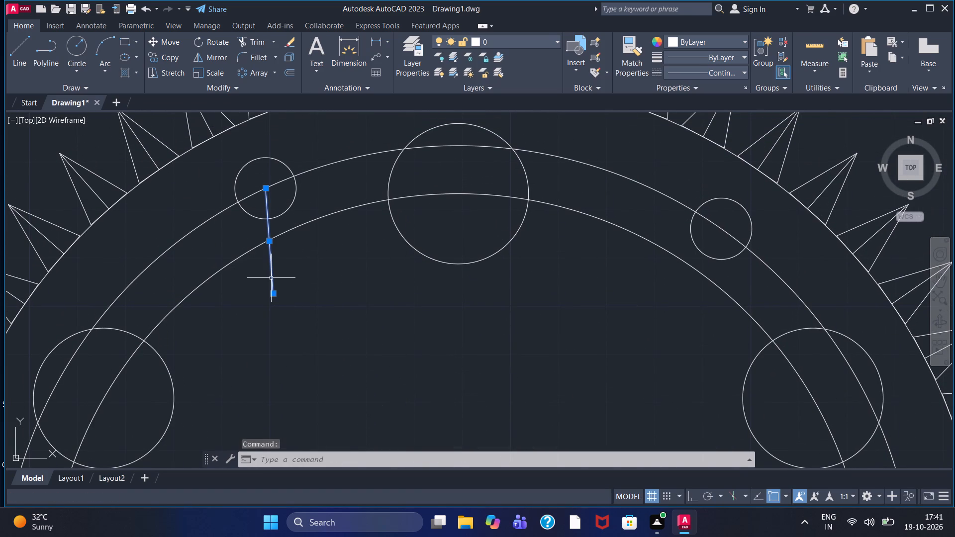
pyautogui.press('Delete')
# Draw a bore circle at the centre of the 52-tooth gear, well inside the hole patterns.
pyautogui.scroll(-2, 271, 278)
pyautogui.moveTo(296, 333); pyautogui.dragTo(292, 299, button='middle')
pyautogui.scroll(-1, 291, 296)
pyautogui.moveTo(306, 334); pyautogui.dragTo(307, 278, button='middle')
pyautogui.scroll(-1, 307, 277)
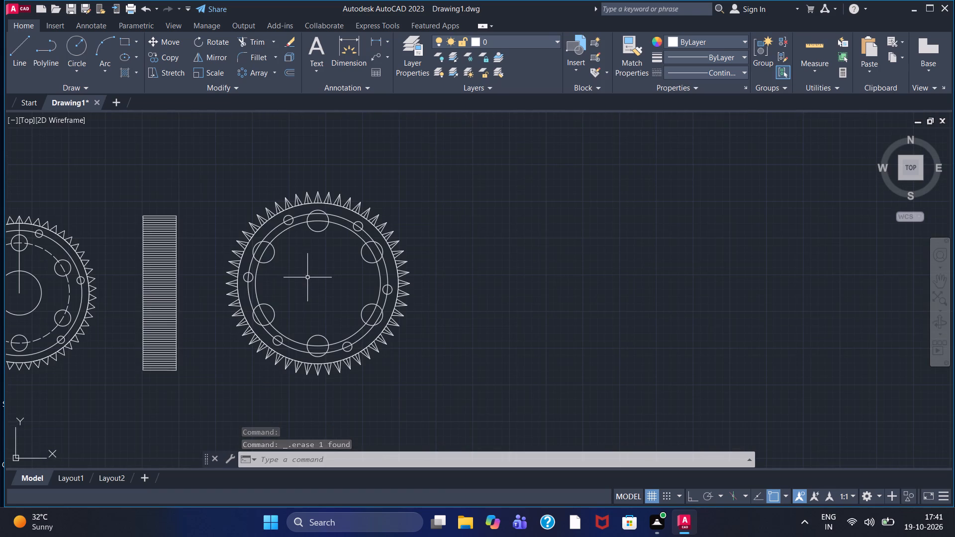
pyautogui.scroll(1, 323, 273)
pyautogui.scroll(-1, 323, 273)
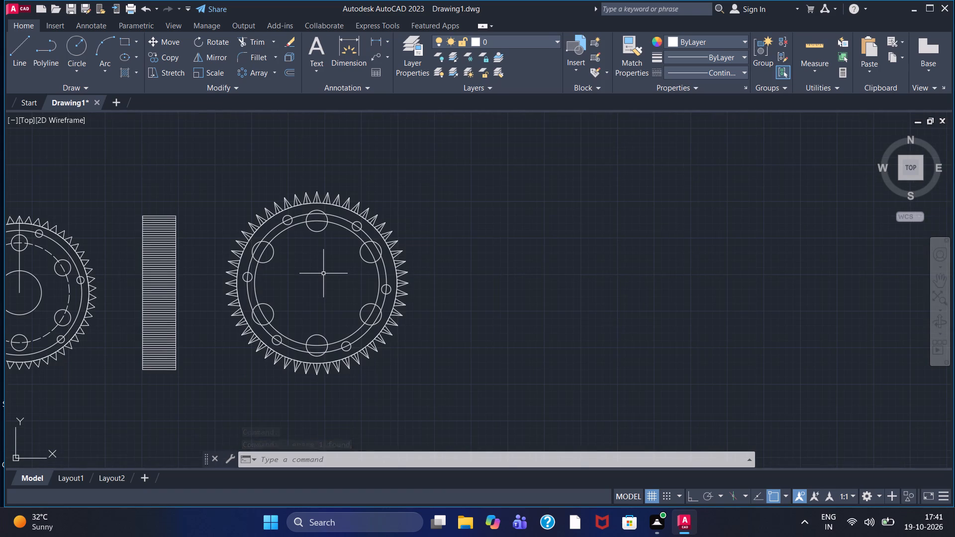
pyautogui.moveTo(323, 274); pyautogui.dragTo(315, 245, button='middle')
pyautogui.scroll(1, 315, 245)
pyautogui.scroll(-1, 315, 245)
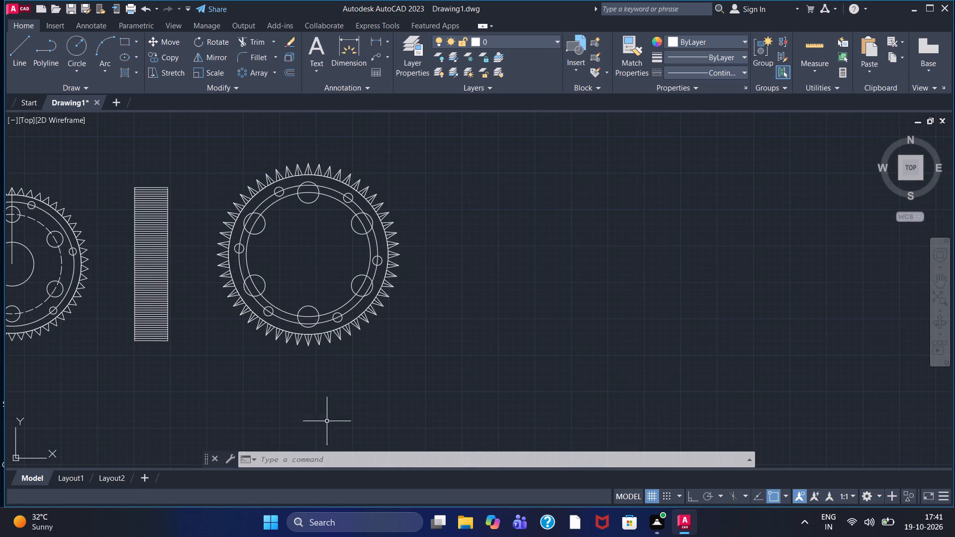
pyautogui.click(67, 48)
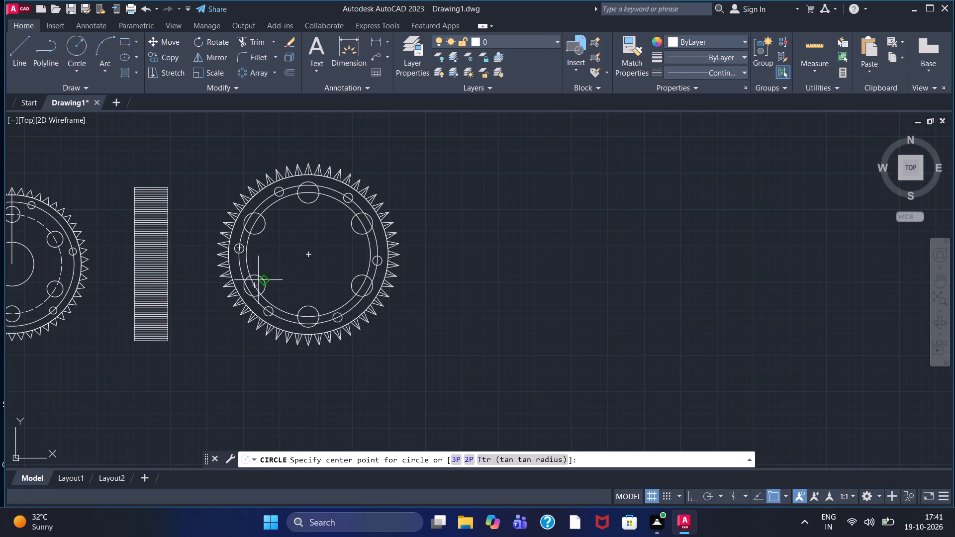
pyautogui.click(311, 256)
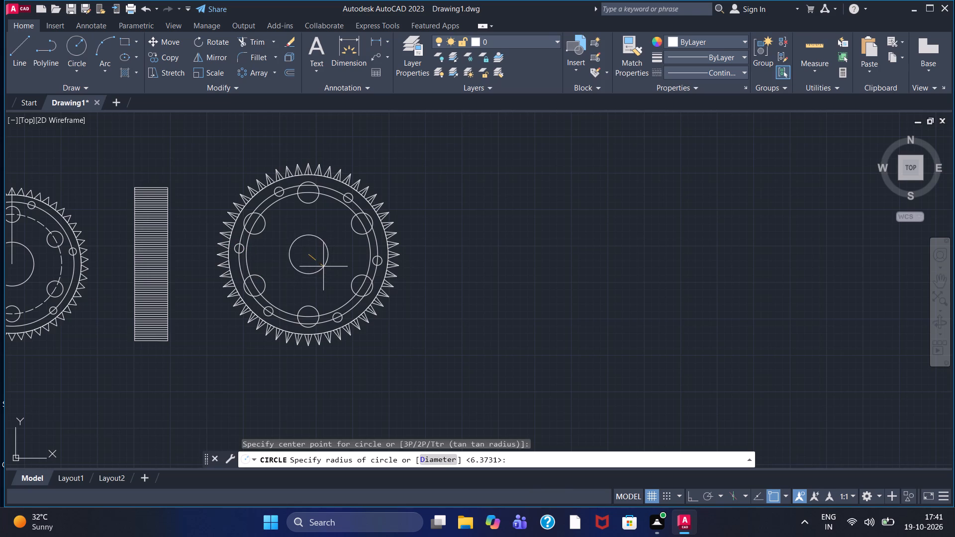
pyautogui.click(324, 270)
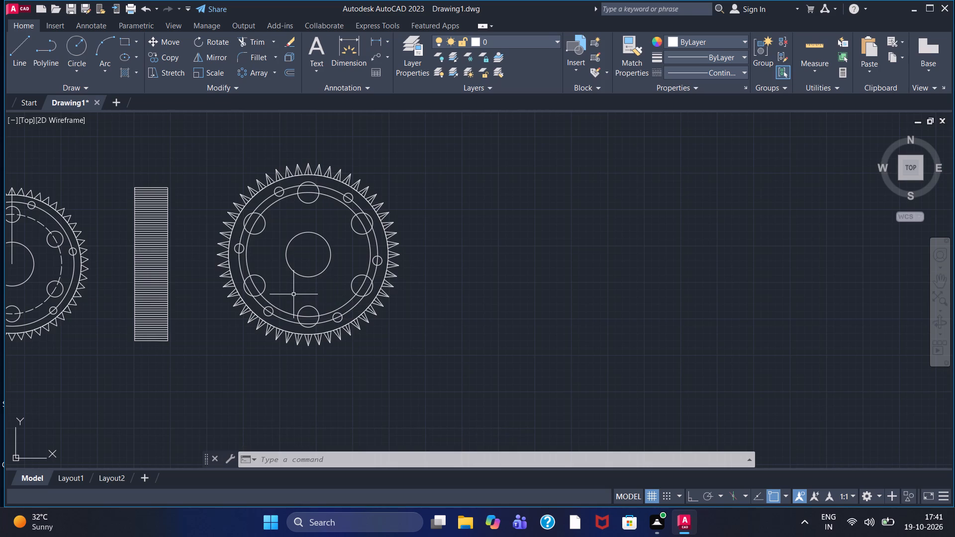
# With ortho on, draw a line about 181 units horizontally from the gear's top tooth tip, continuing vertically down past the gear's bottom.
pyautogui.click(18, 66)
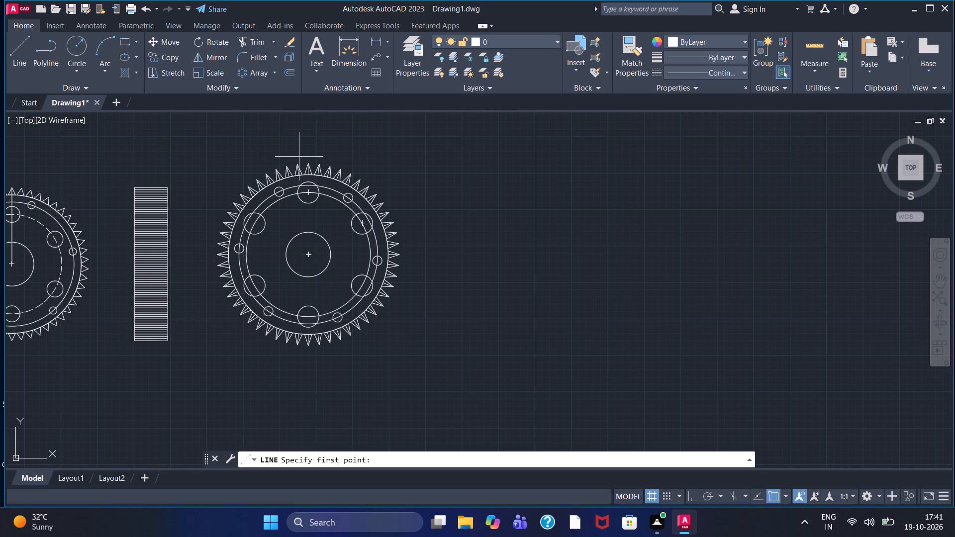
pyautogui.click(309, 161)
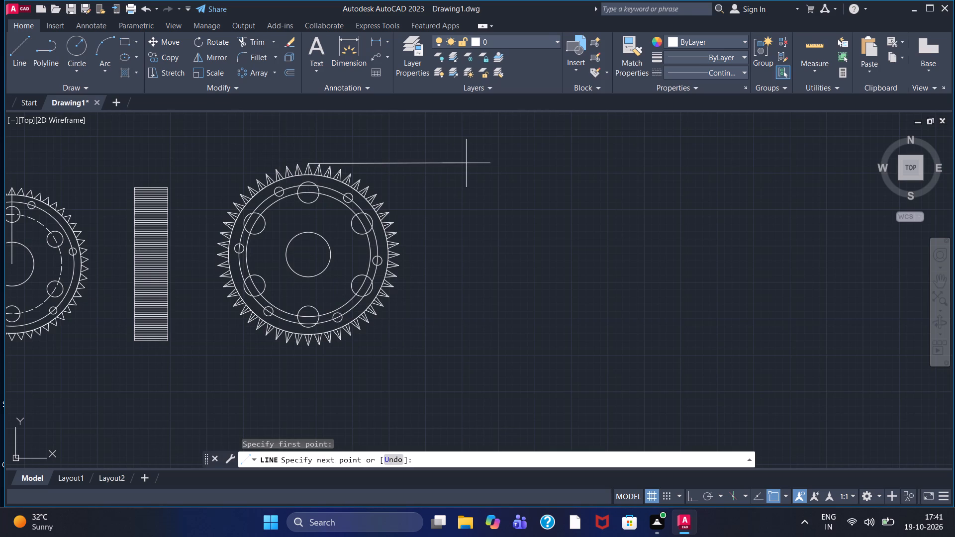
pyautogui.press('F8')
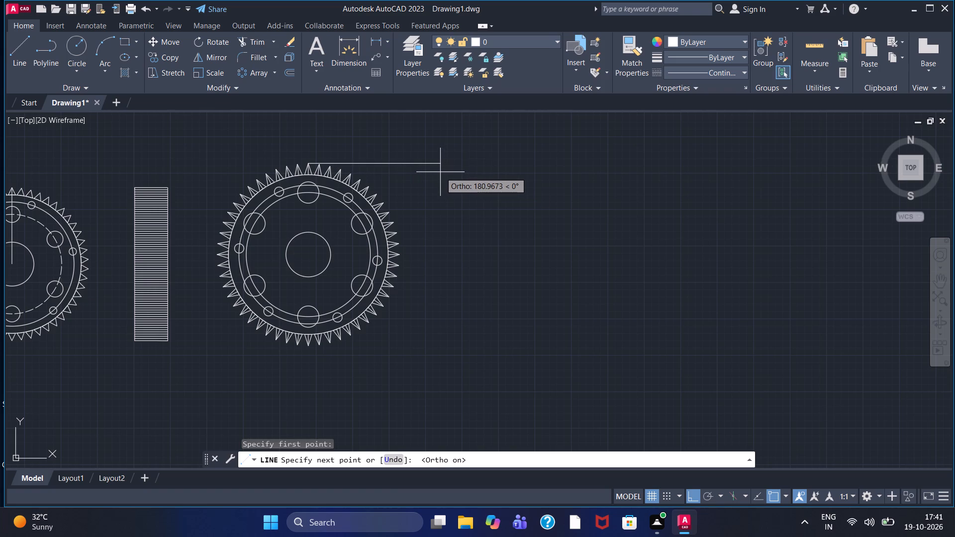
pyautogui.click(440, 172)
pyautogui.click(427, 380)
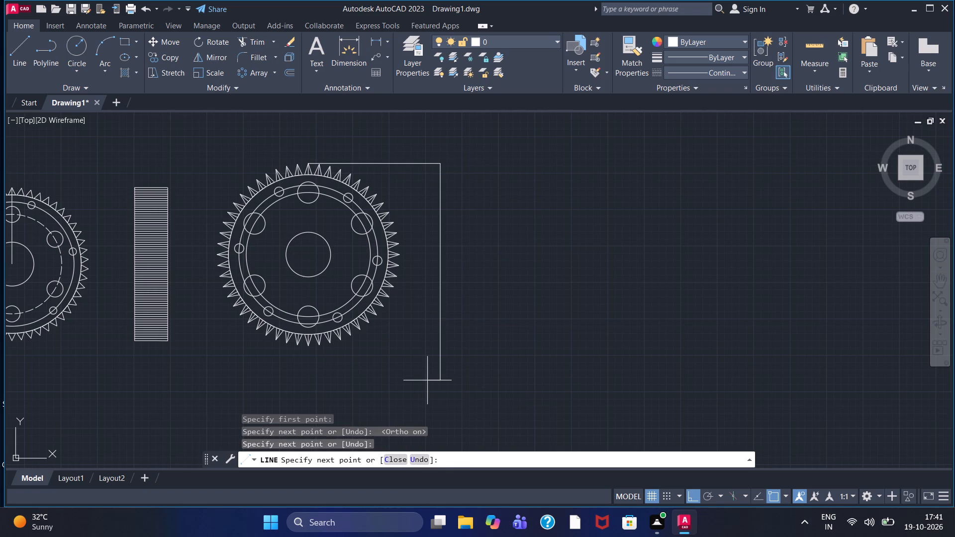
pyautogui.rightClick(427, 380)
pyautogui.click(451, 230)
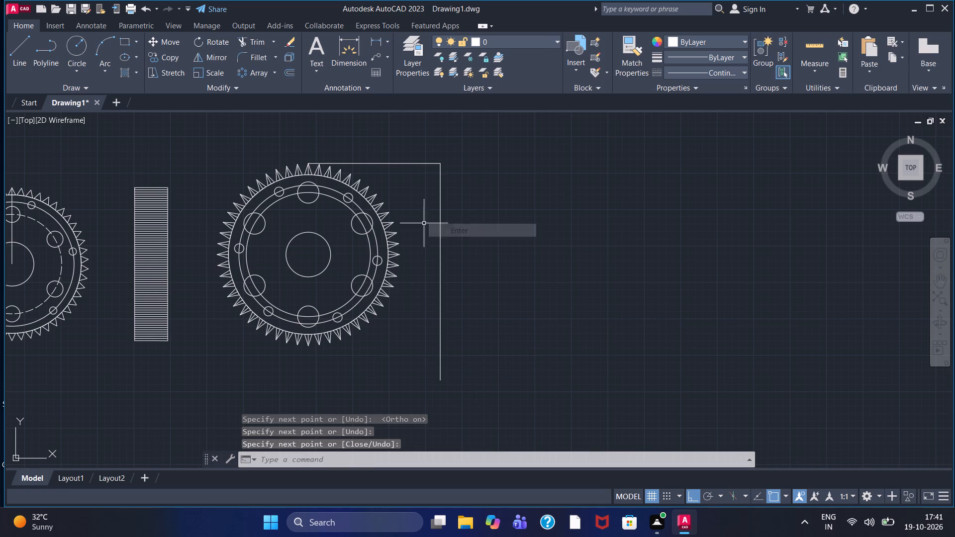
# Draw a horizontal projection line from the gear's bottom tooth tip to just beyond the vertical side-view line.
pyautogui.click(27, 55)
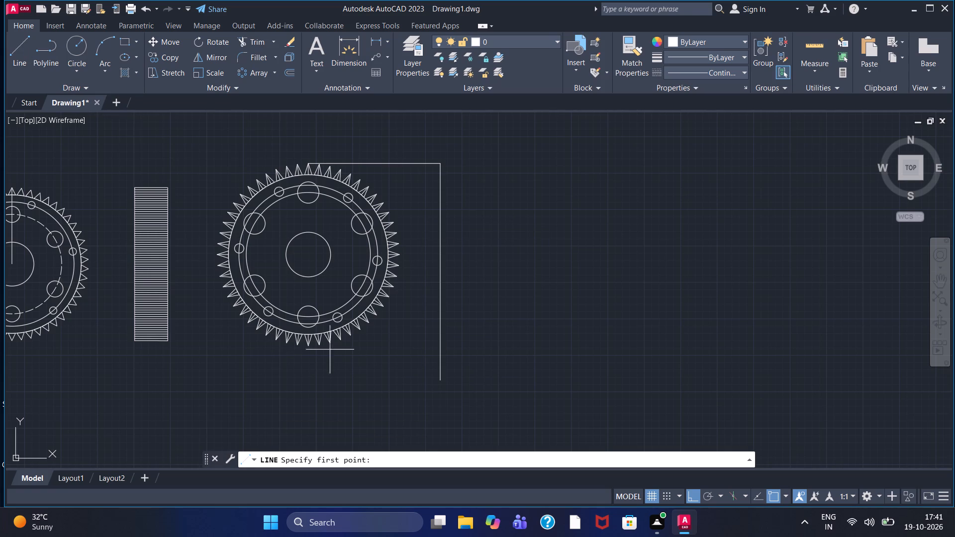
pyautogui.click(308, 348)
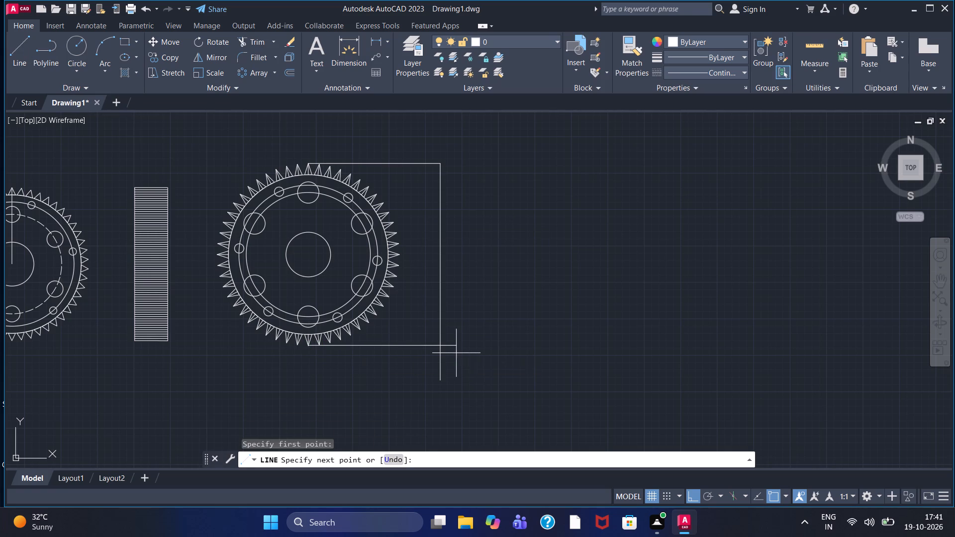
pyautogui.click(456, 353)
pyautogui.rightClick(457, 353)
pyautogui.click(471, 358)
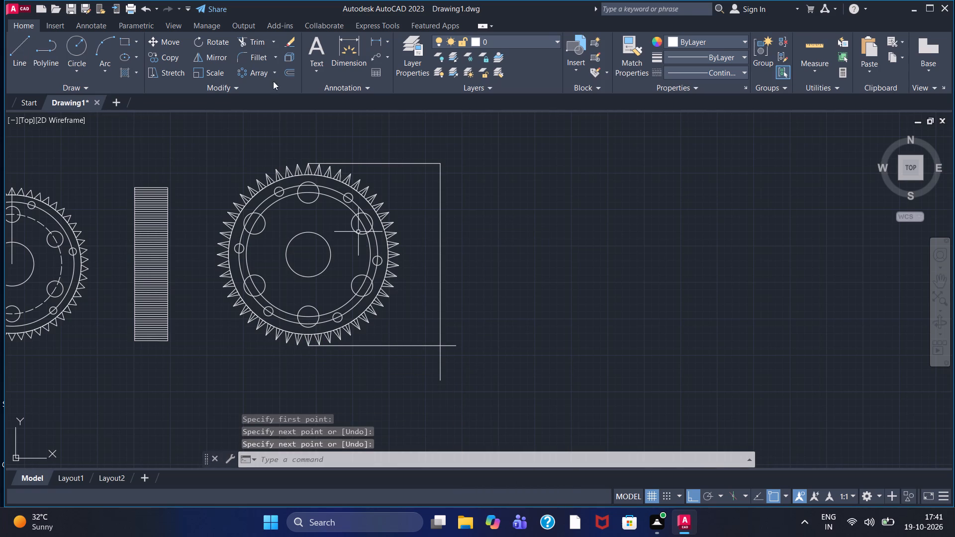
# Trim away both horizontal projection lines at the gear's top and bottom, keeping only the vertical side-view line.
pyautogui.click(251, 38)
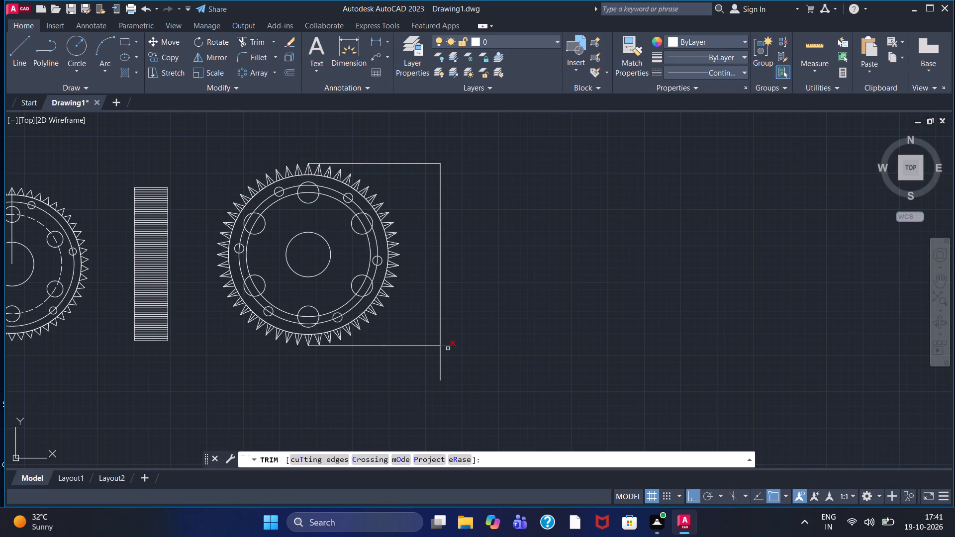
pyautogui.click(448, 349)
pyautogui.click(447, 339)
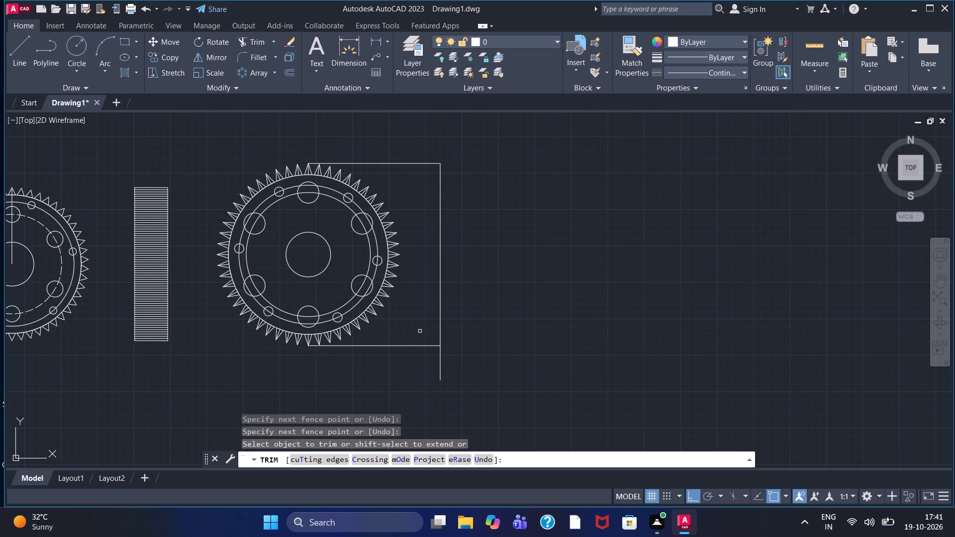
pyautogui.moveTo(421, 349); pyautogui.dragTo(421, 332)
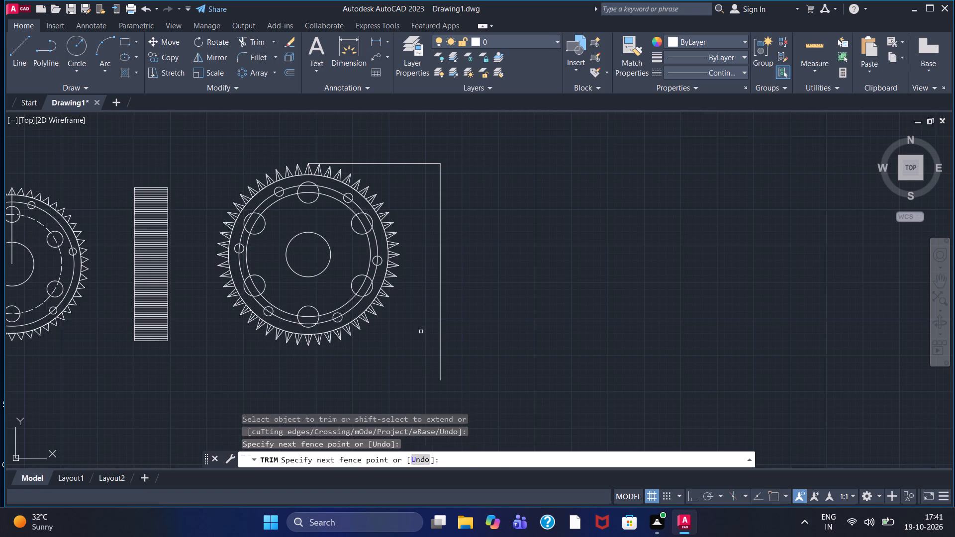
pyautogui.moveTo(408, 175); pyautogui.dragTo(409, 147)
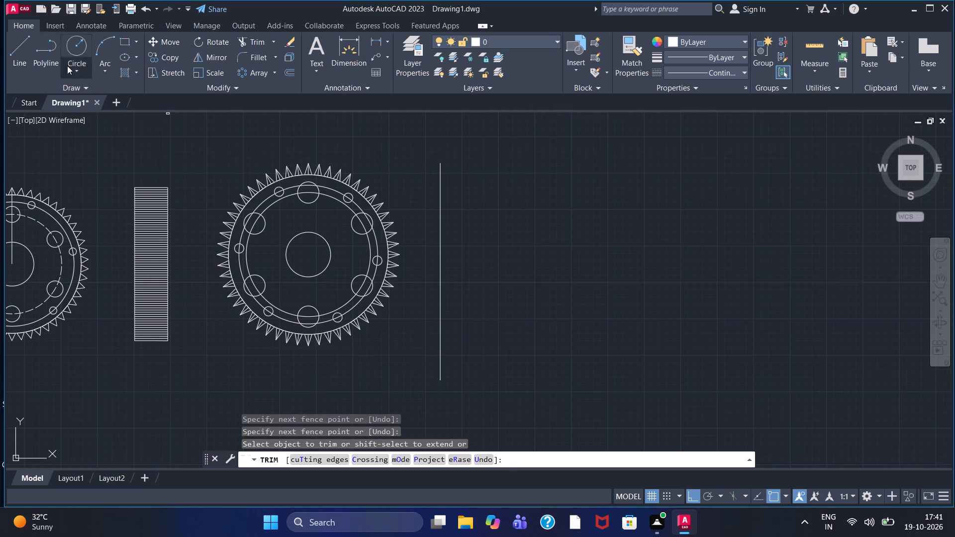
# Draw the side view's 50-unit top edge from the vertical line's upper end, continuing with a second vertical line past the first one's lower end.
pyautogui.click(19, 46)
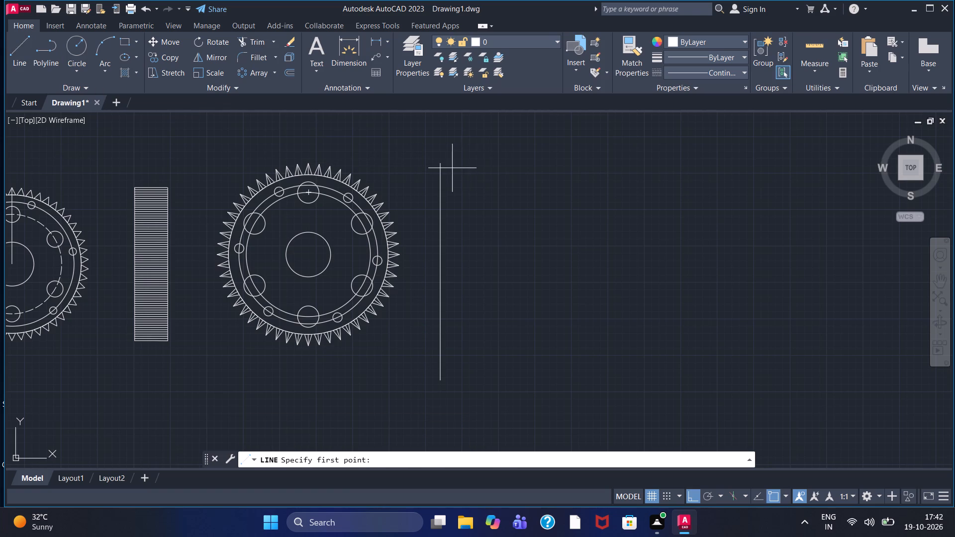
pyautogui.click(440, 164)
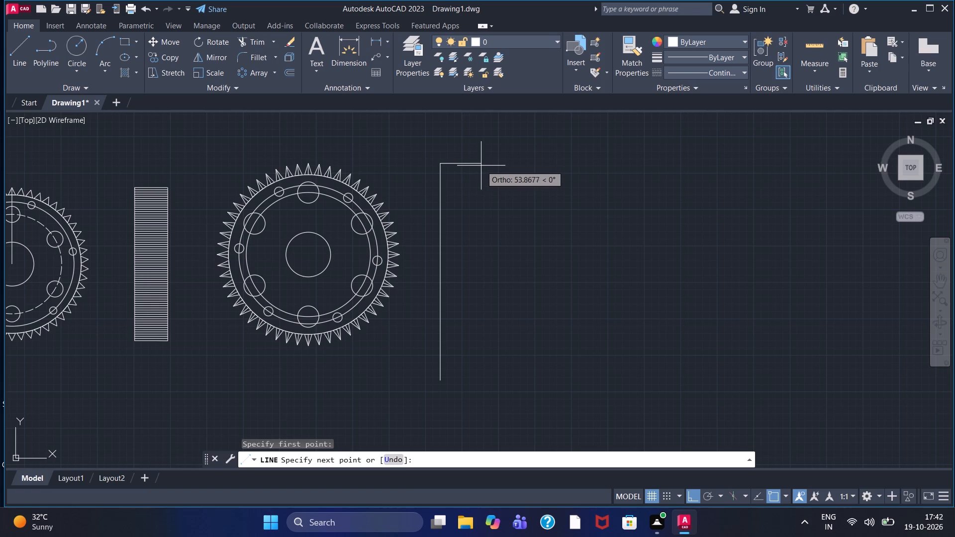
pyautogui.press('5')
pyautogui.press('0')
pyautogui.press('Return')
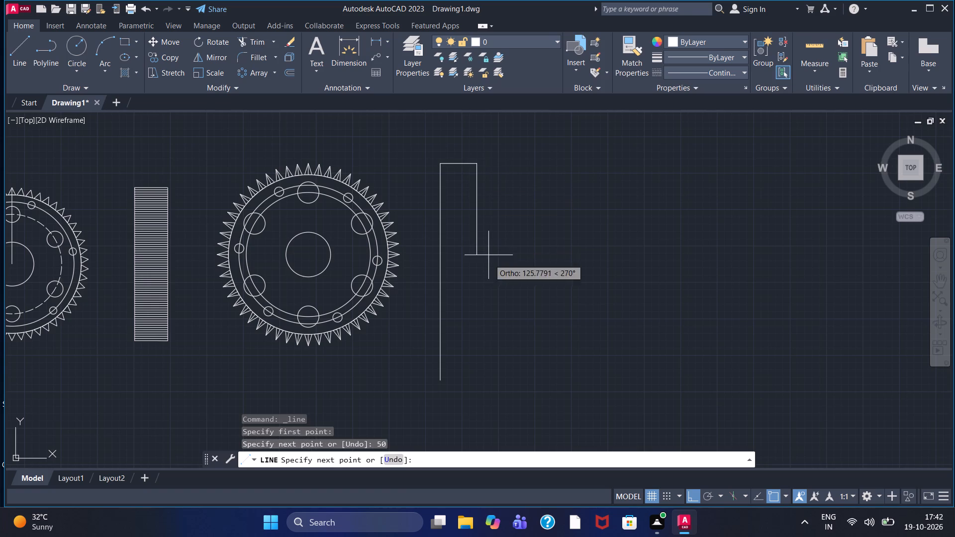
pyautogui.click(495, 395)
pyautogui.rightClick(495, 393)
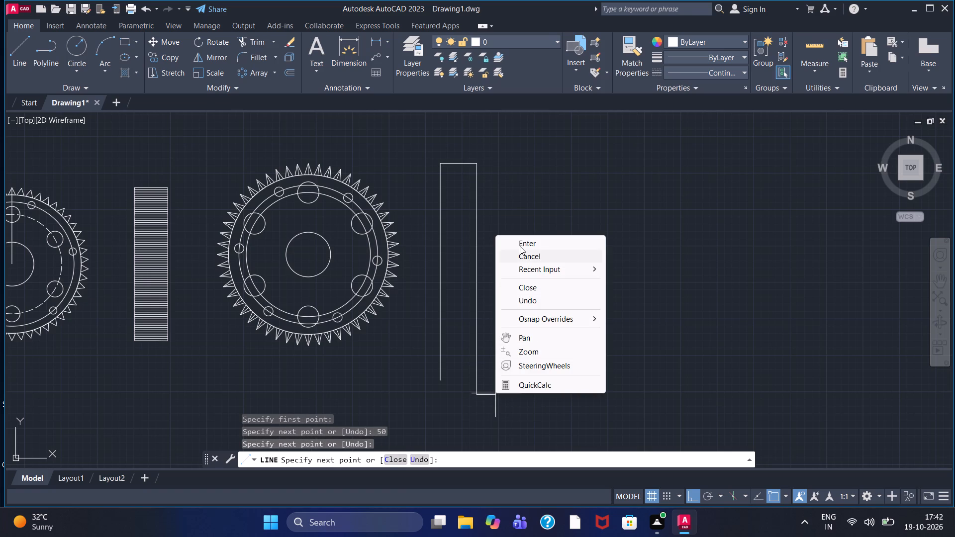
pyautogui.click(520, 246)
# Draw the side view's horizontal bottom edge from the first vertical line's lower end across the second vertical line.
pyautogui.click(17, 49)
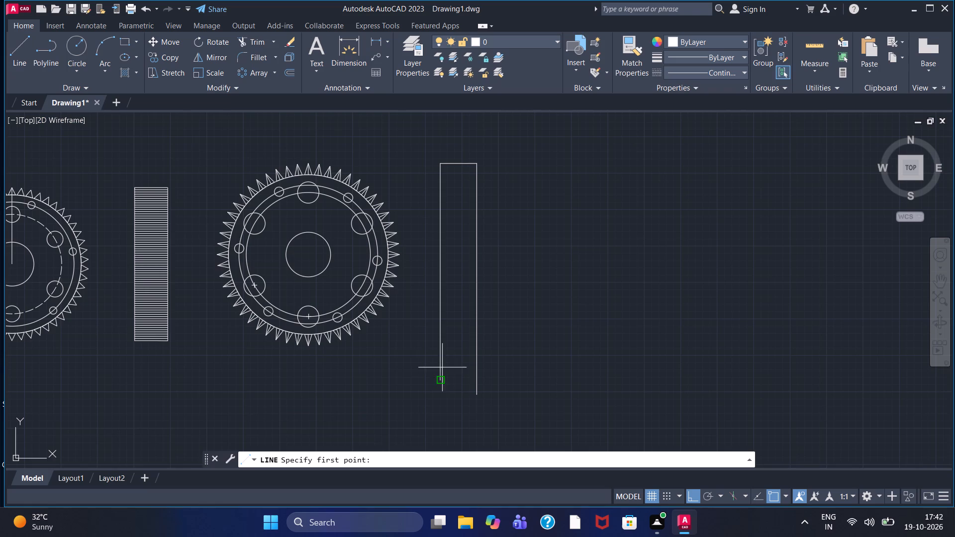
pyautogui.click(443, 380)
pyautogui.click(495, 380)
pyautogui.press('Escape')
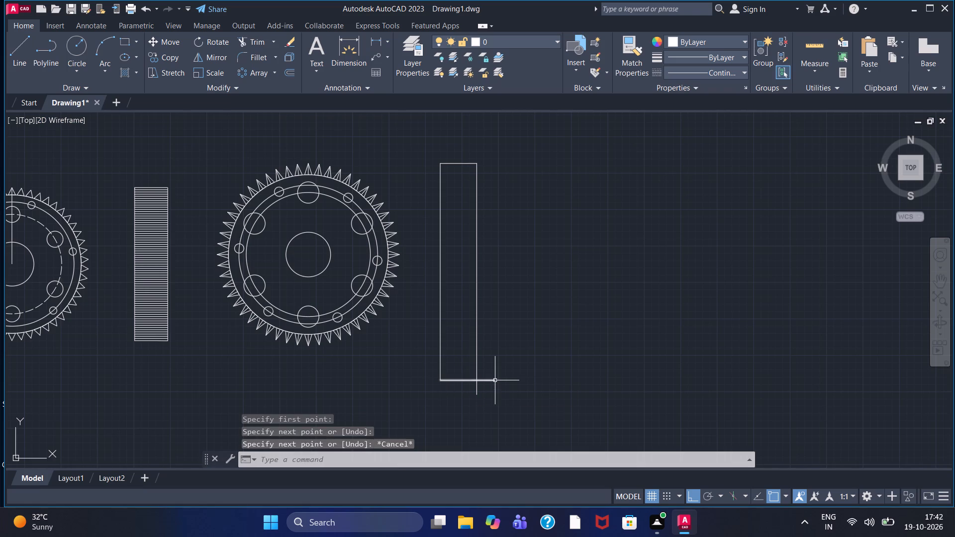
# Trim the overhanging line ends at the side view's lower corner to leave a closed rectangle.
pyautogui.moveTo(467, 352); pyautogui.dragTo(442, 314, button='middle')
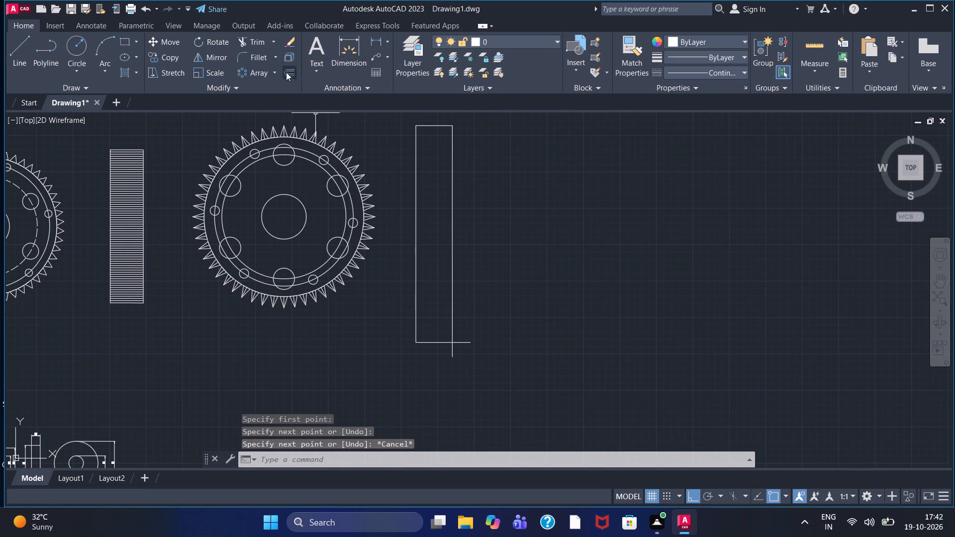
pyautogui.click(259, 41)
pyautogui.moveTo(443, 352); pyautogui.dragTo(451, 351)
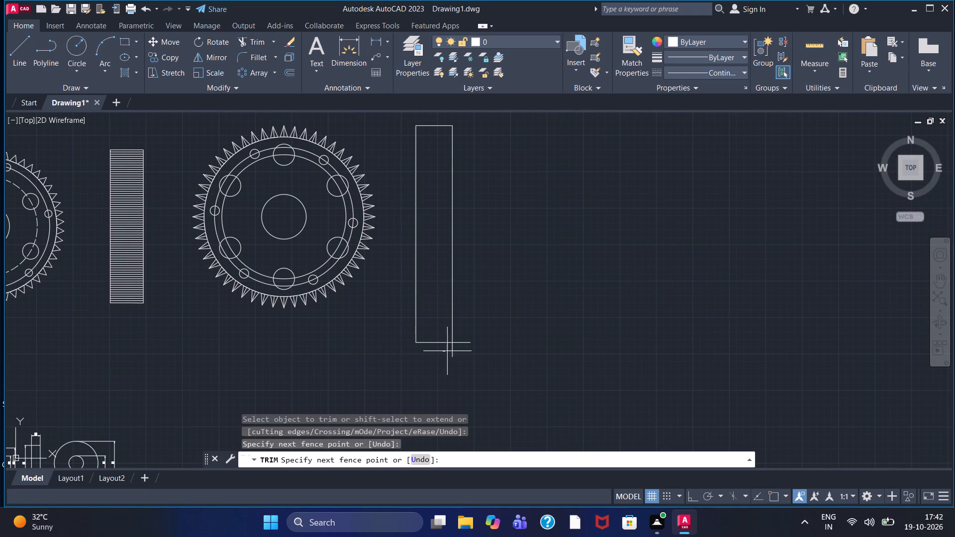
pyautogui.moveTo(451, 351); pyautogui.dragTo(460, 333)
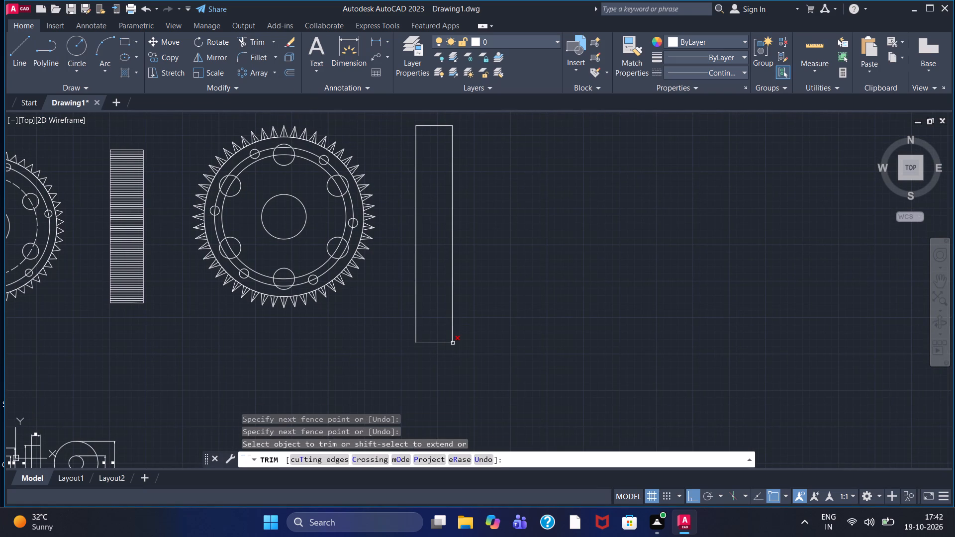
pyautogui.press('Escape')
# Start a zigzag line from the side view's upper-left corner, drawing the first two horizontal tooth lines 3 units apart, past the side edges.
pyautogui.moveTo(435, 187); pyautogui.dragTo(426, 228, button='middle')
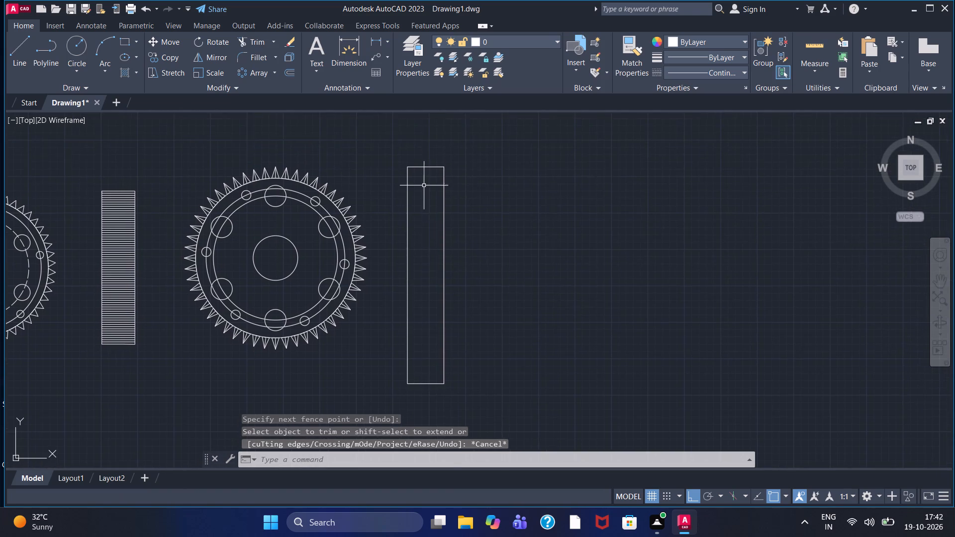
pyautogui.scroll(1, 425, 179)
pyautogui.doubleClick(27, 48)
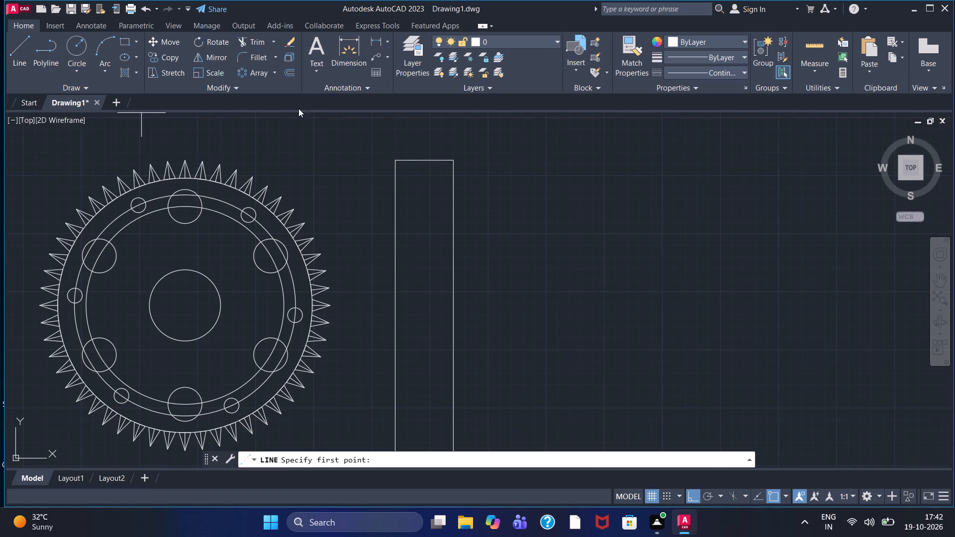
pyautogui.click(396, 164)
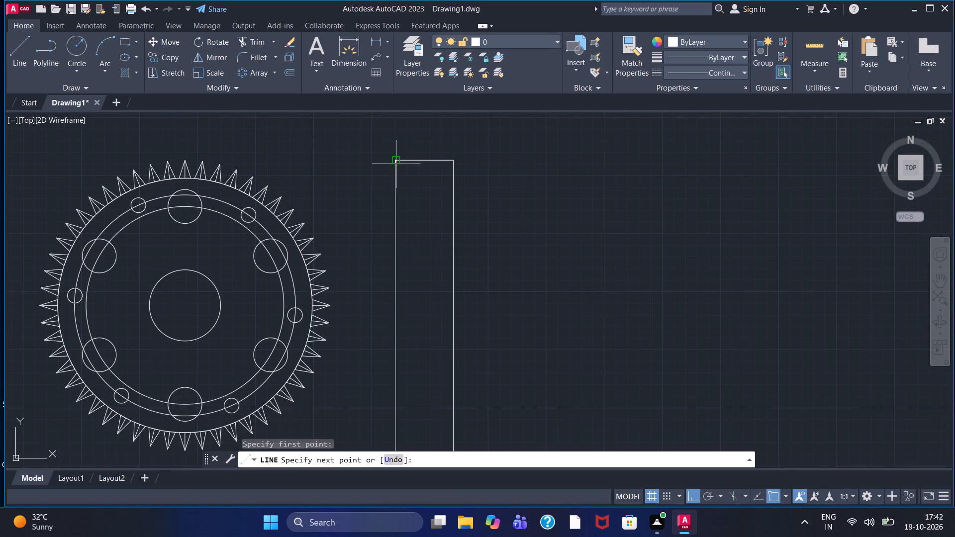
pyautogui.press('3')
pyautogui.press('Return')
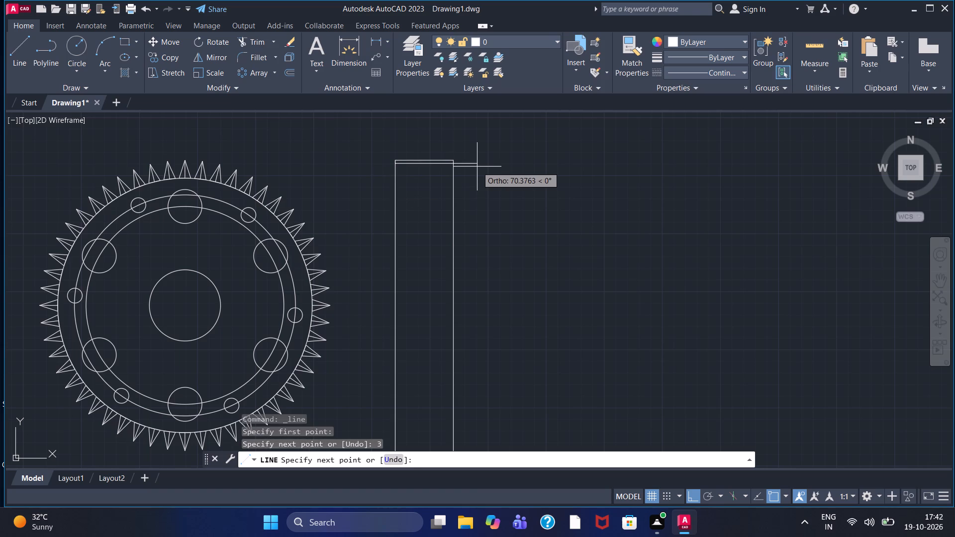
pyautogui.click(463, 167)
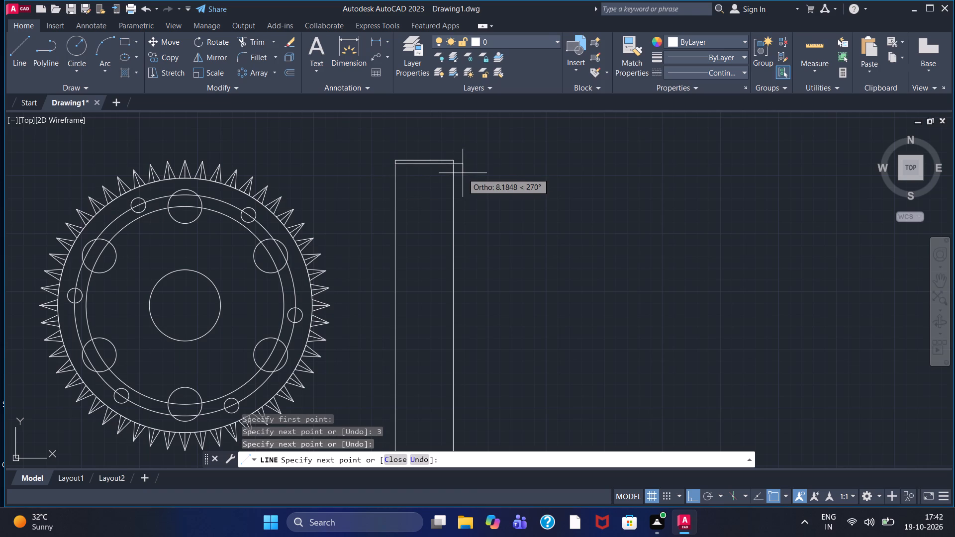
pyautogui.press('3')
pyautogui.press('Return')
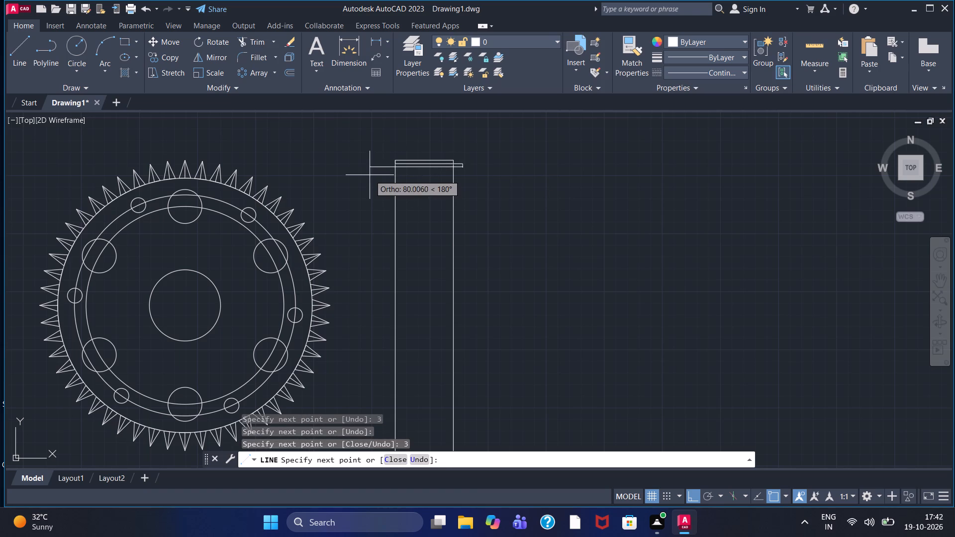
pyautogui.click(378, 174)
# Continue the zigzag downward with four more horizontal tooth lines at 3-unit spacing, each overhanging the side view's vertical edges.
pyautogui.press('3')
pyautogui.press('Return')
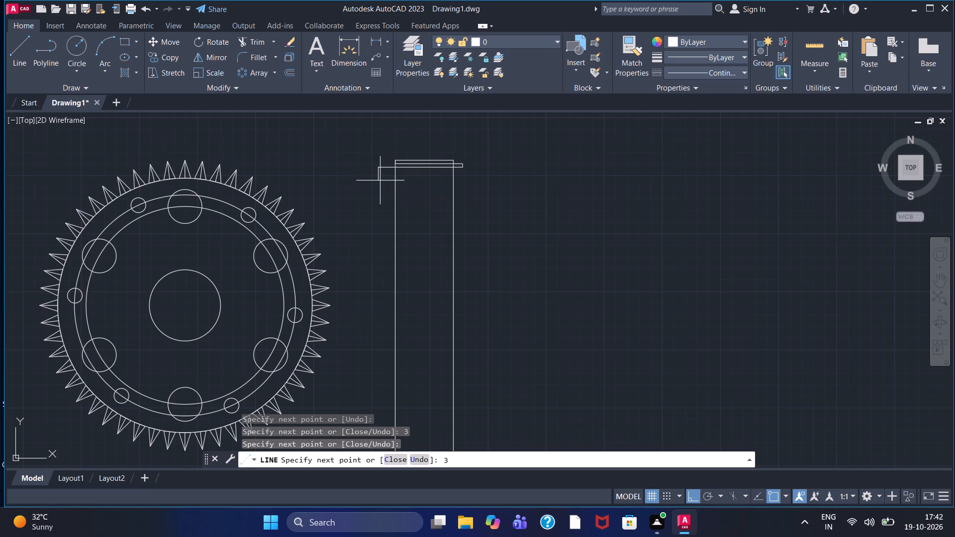
pyautogui.click(466, 192)
pyautogui.press('3')
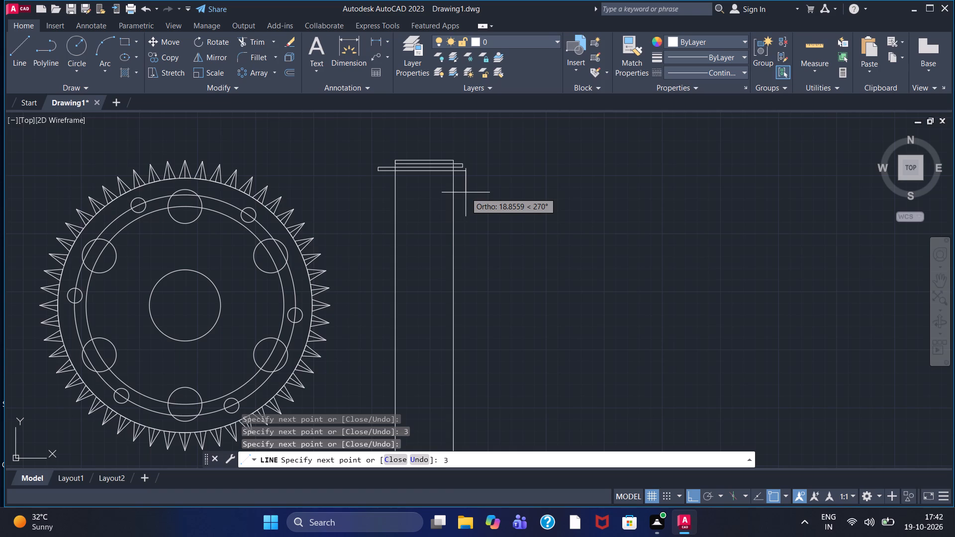
pyautogui.press('Return')
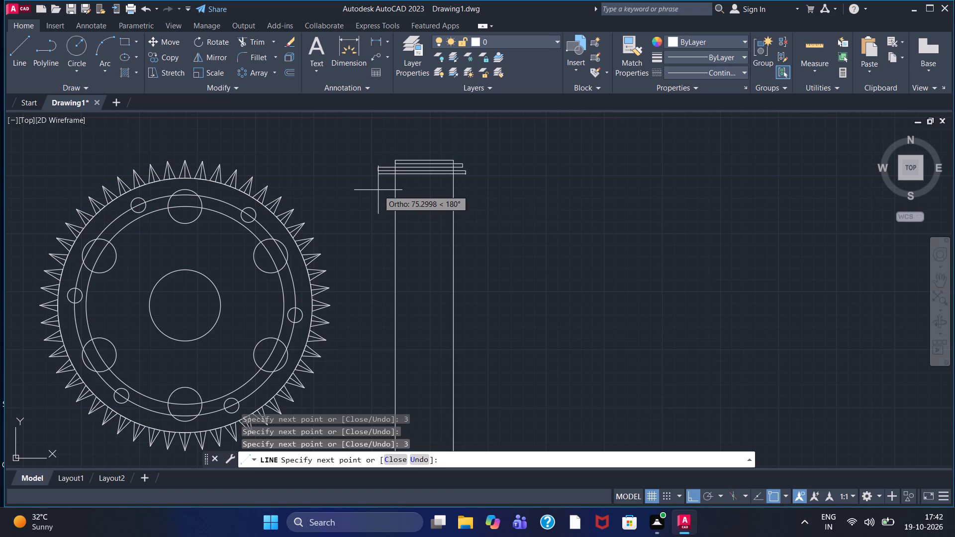
pyautogui.click(378, 190)
pyautogui.press('3')
pyautogui.press('Return')
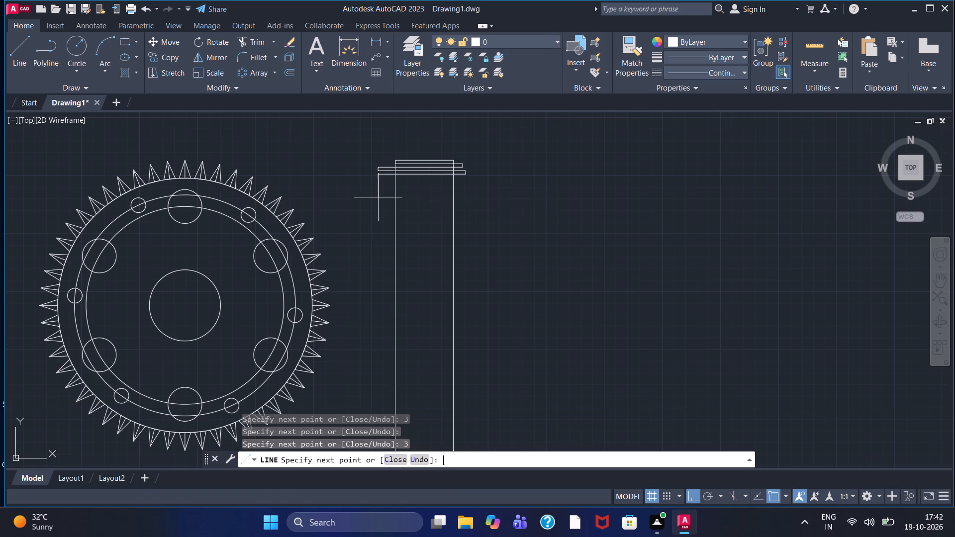
pyautogui.scroll(2, 451, 184)
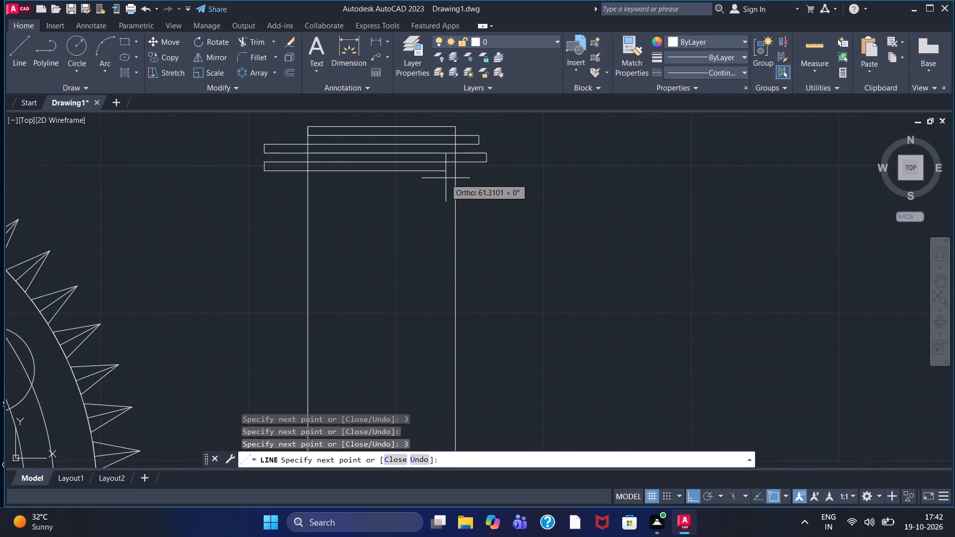
pyautogui.click(477, 178)
pyautogui.press('3')
pyautogui.press('Return')
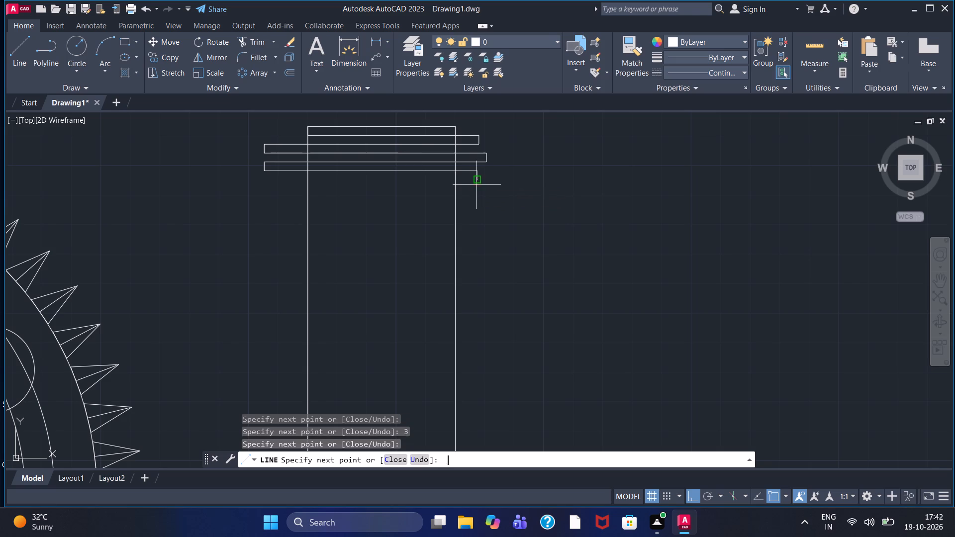
pyautogui.click(264, 183)
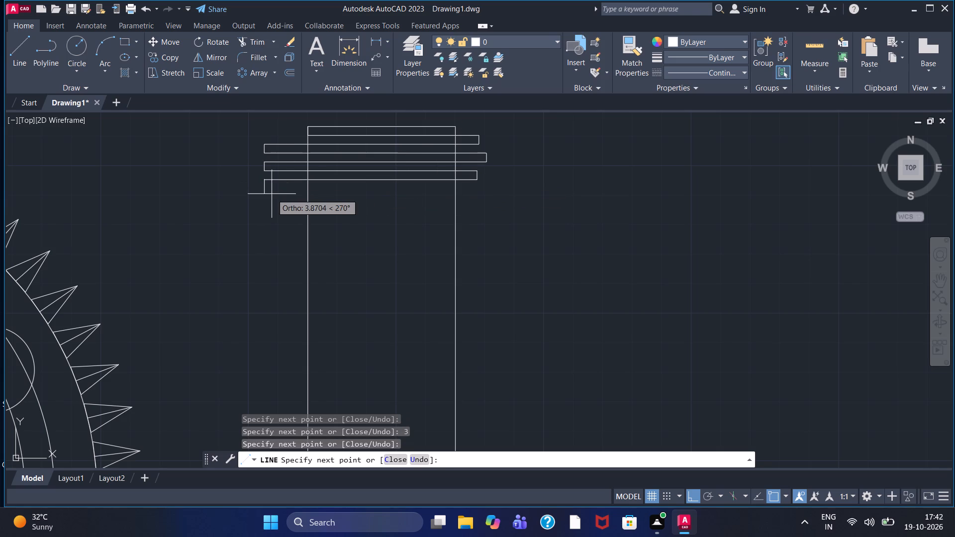
# Add the seventh to tenth tooth lines to the zigzag, stepping down 3 units before each pass across both vertical edges.
pyautogui.press('3')
pyautogui.press('Return')
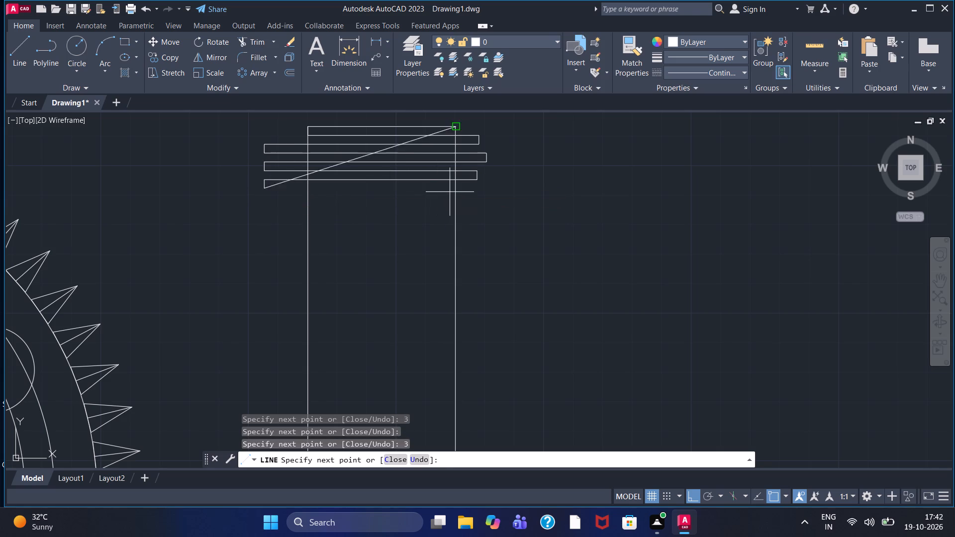
pyautogui.click(480, 197)
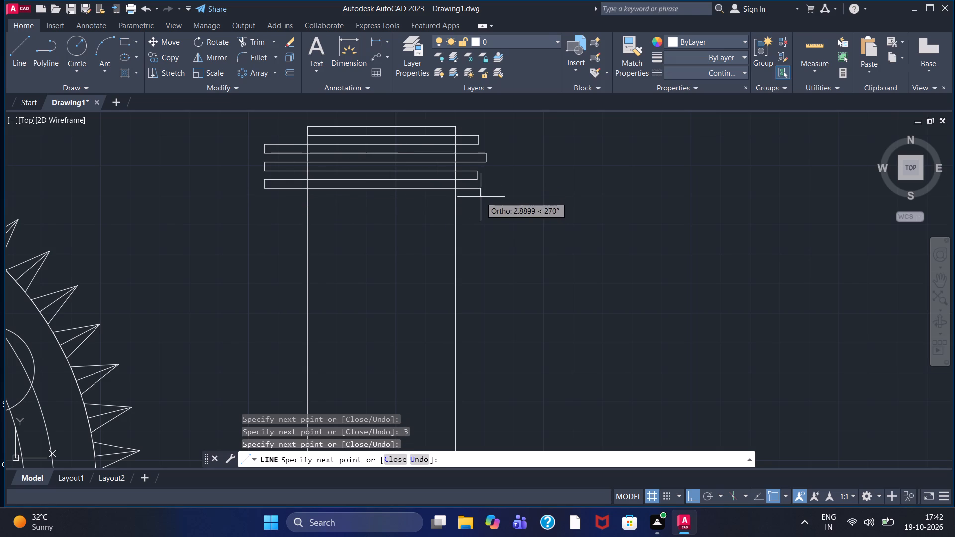
pyautogui.press('3')
pyautogui.press('Return')
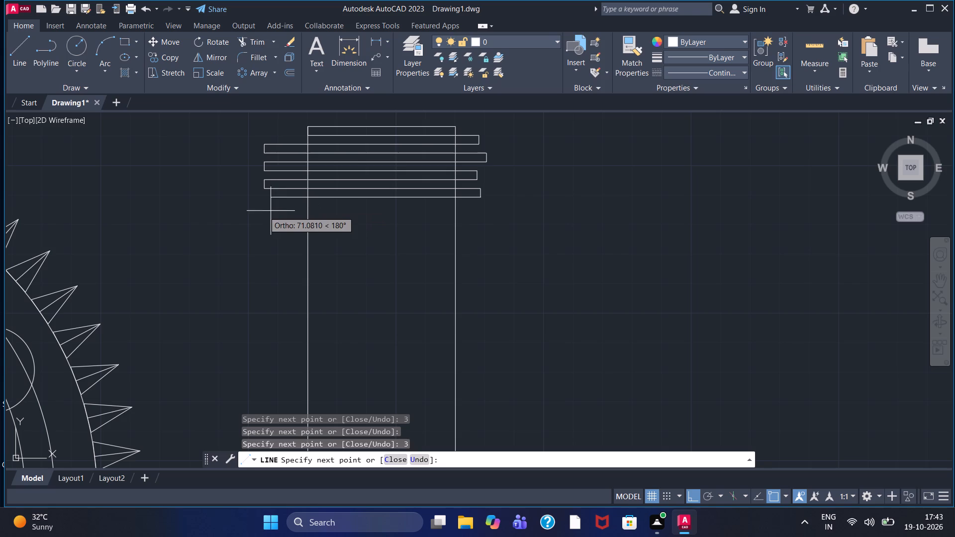
pyautogui.click(261, 212)
pyautogui.press('3')
pyautogui.press('Return')
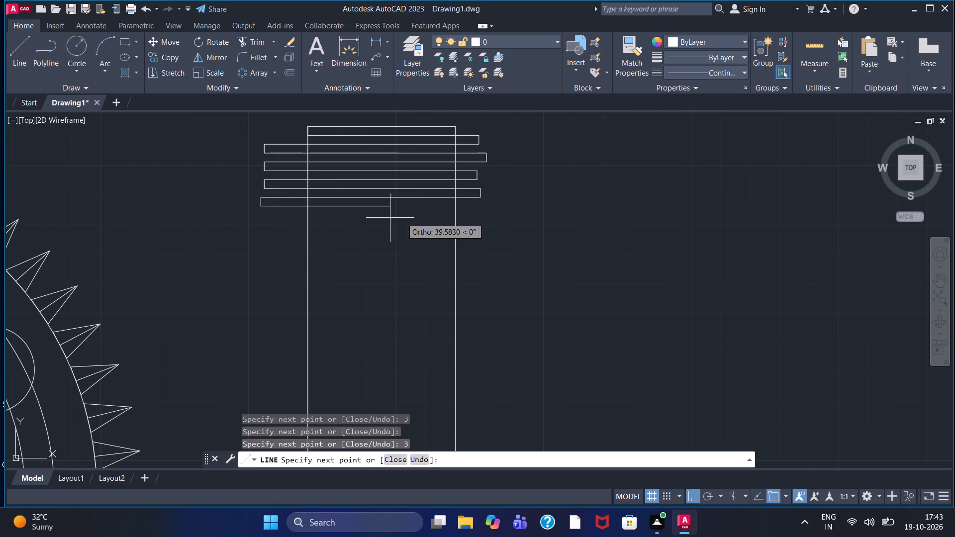
pyautogui.click(480, 219)
pyautogui.press('3')
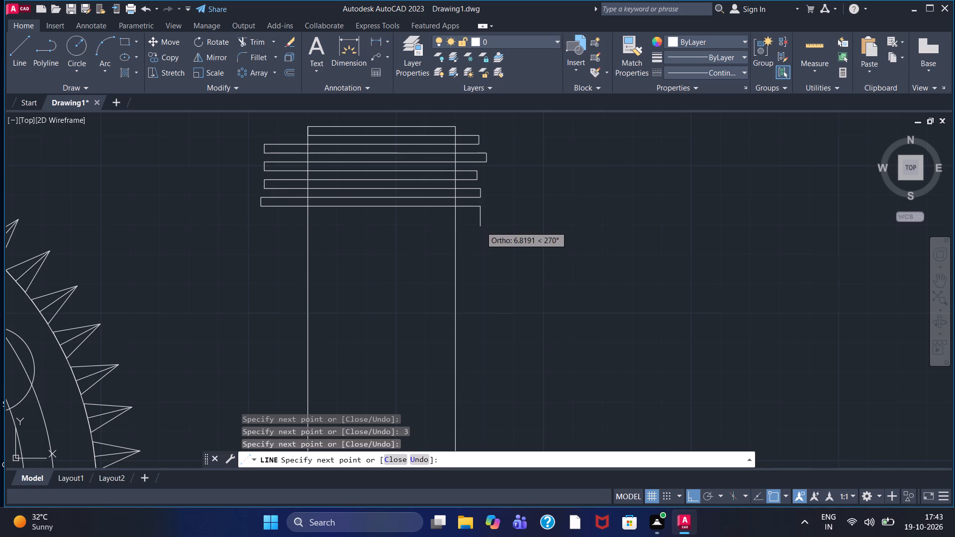
pyautogui.press('Return')
pyautogui.click(268, 230)
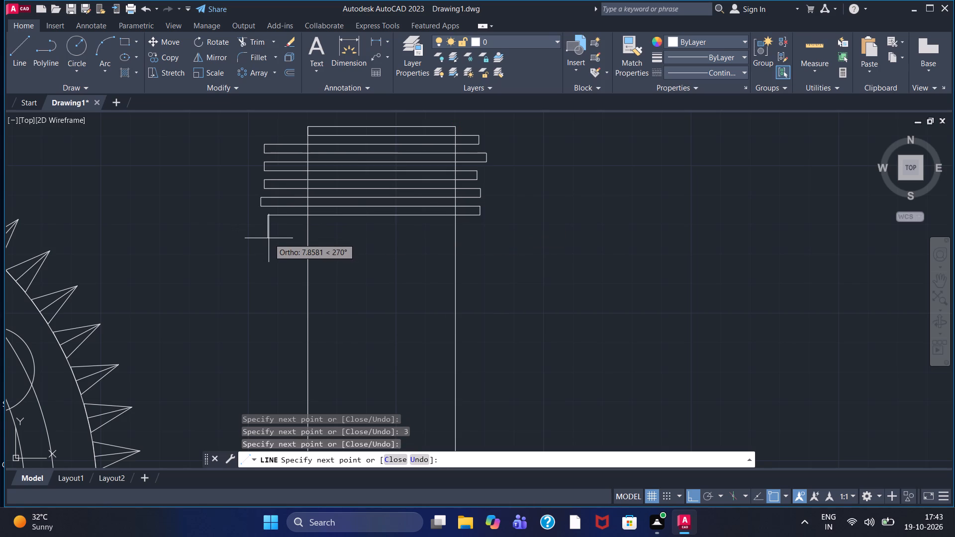
# Extend the zigzag with the eleventh to fourteenth tooth lines, 3 units apart and crossing both vertical edges of the side view.
pyautogui.press('3')
pyautogui.press('Return')
pyautogui.click(468, 237)
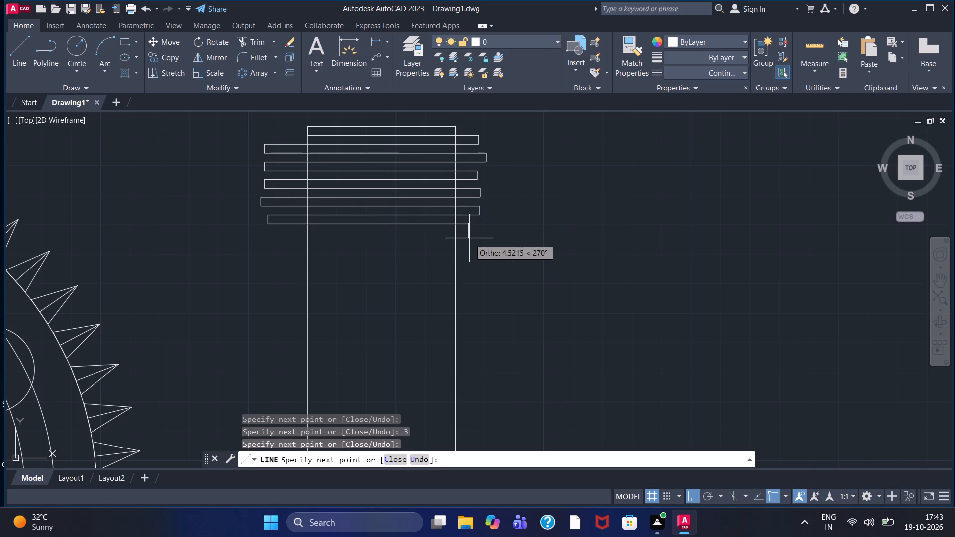
pyautogui.press('3')
pyautogui.press('Return')
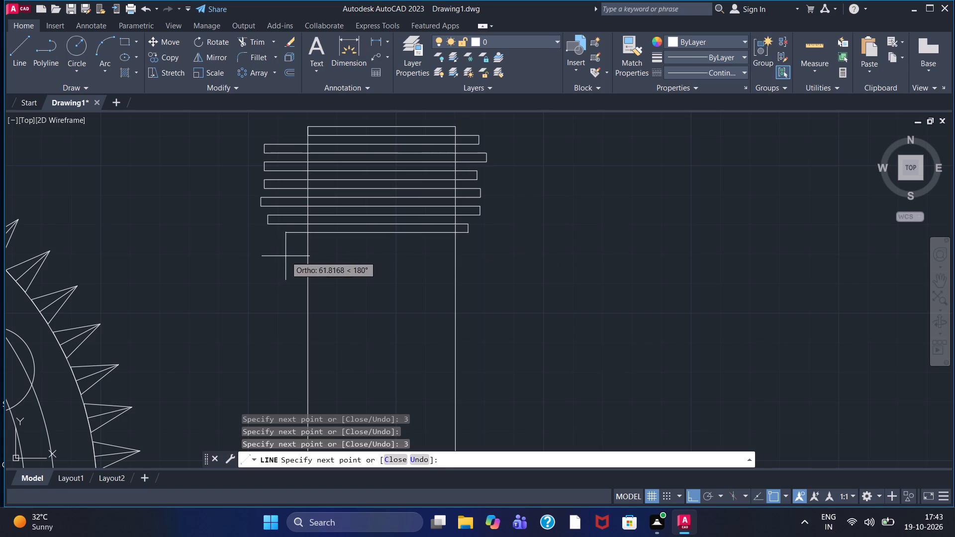
pyautogui.click(266, 254)
pyautogui.press('3')
pyautogui.press('Return')
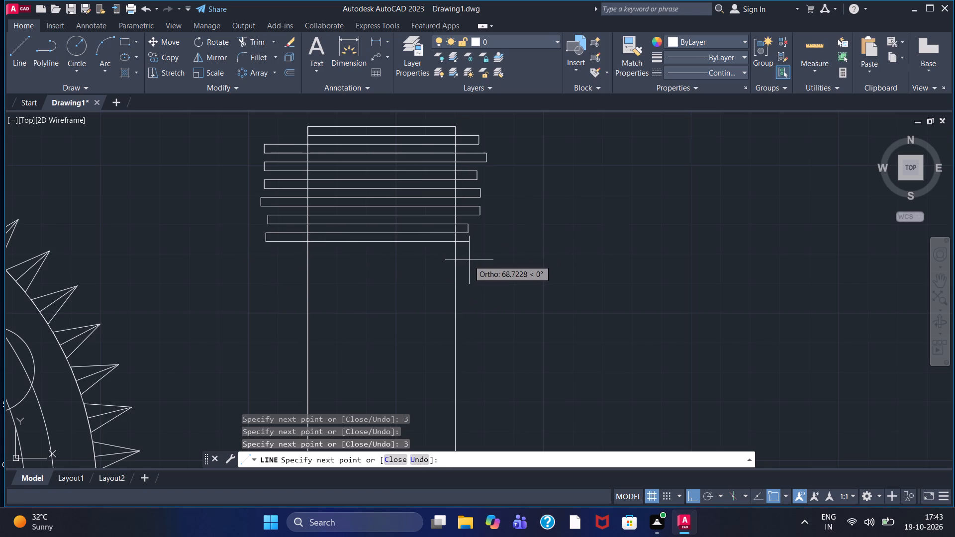
pyautogui.moveTo(469, 260); pyautogui.dragTo(436, 272, button='middle')
pyautogui.scroll(1, 433, 264)
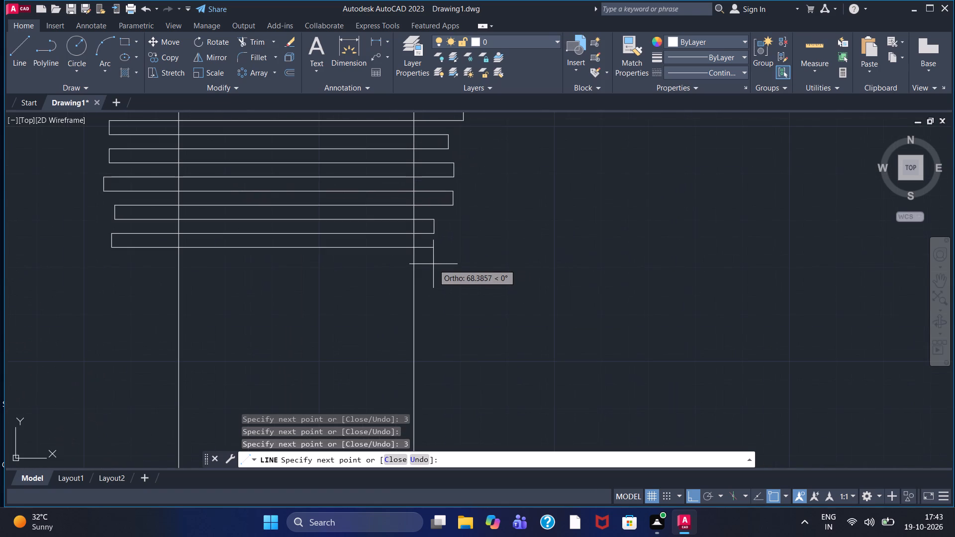
pyautogui.click(433, 264)
pyautogui.press('3')
pyautogui.press('Return')
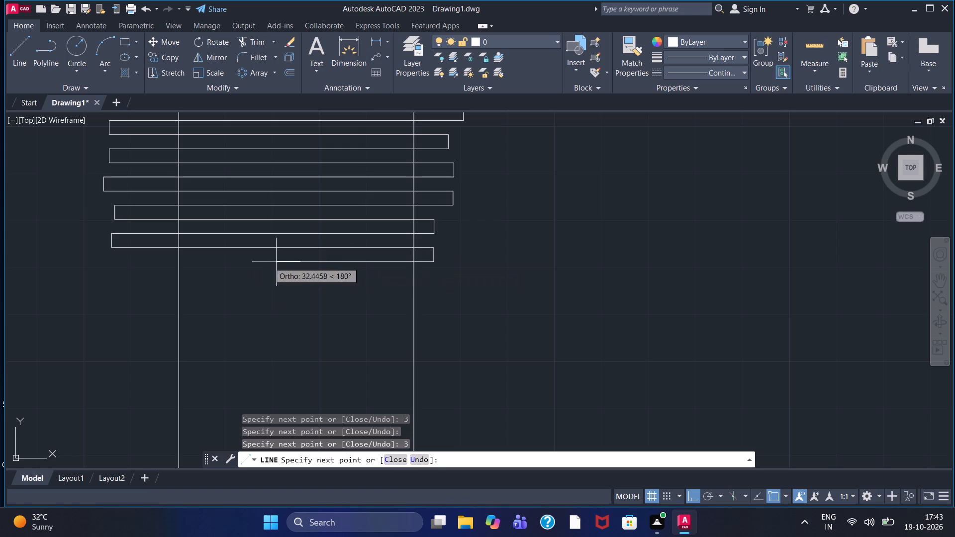
pyautogui.click(109, 270)
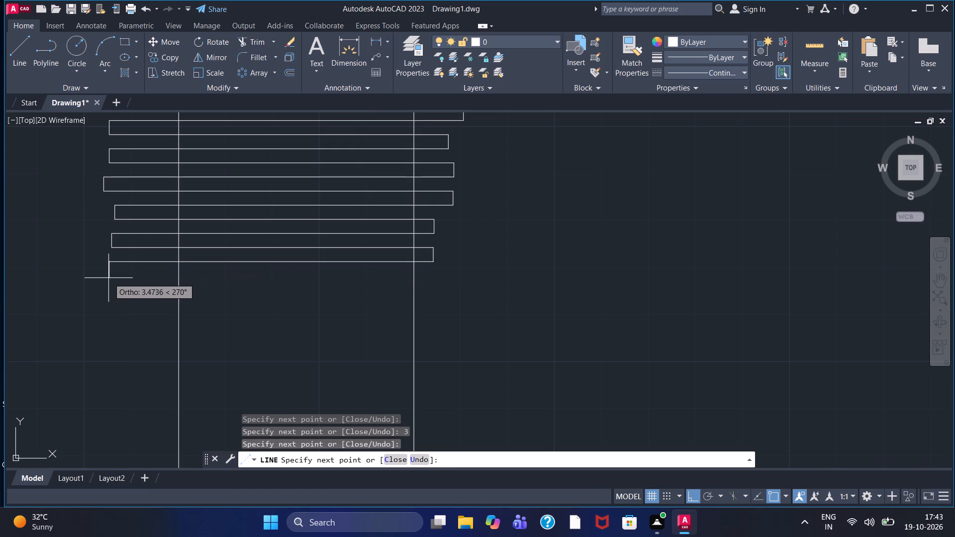
# Draw the fifteenth to eighteenth tooth lines of the zigzag at 3-unit vertical steps, running beyond both side-view edges.
pyautogui.press('3')
pyautogui.press('Return')
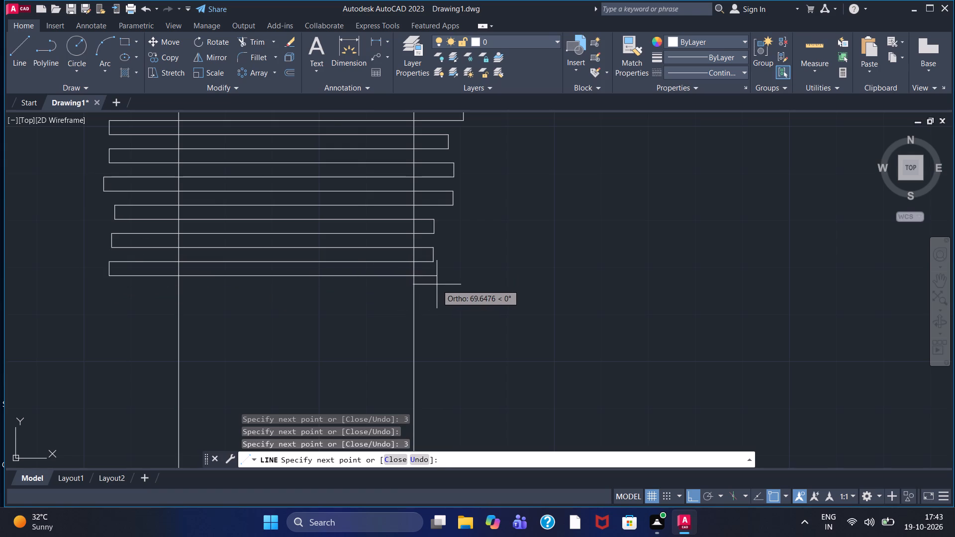
pyautogui.click(447, 284)
pyautogui.press('3')
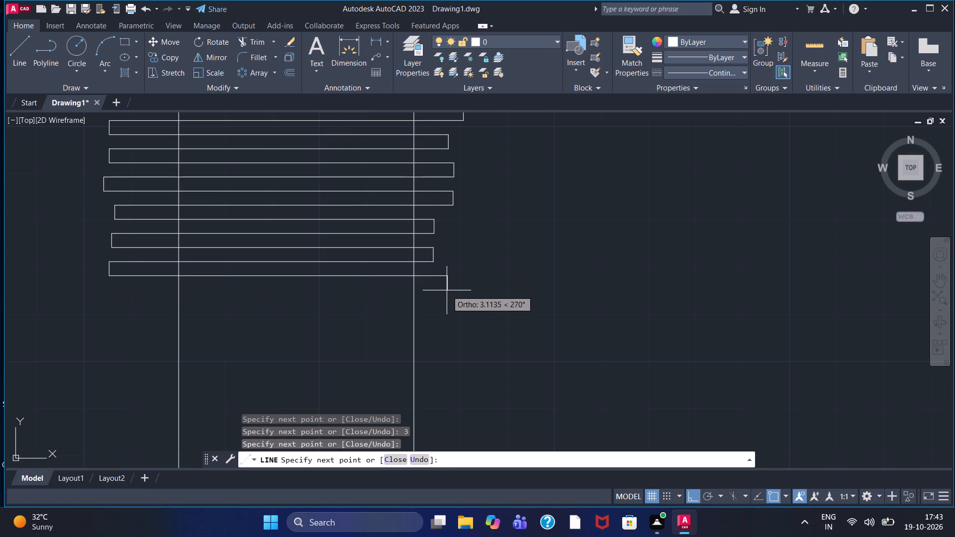
pyautogui.press('Return')
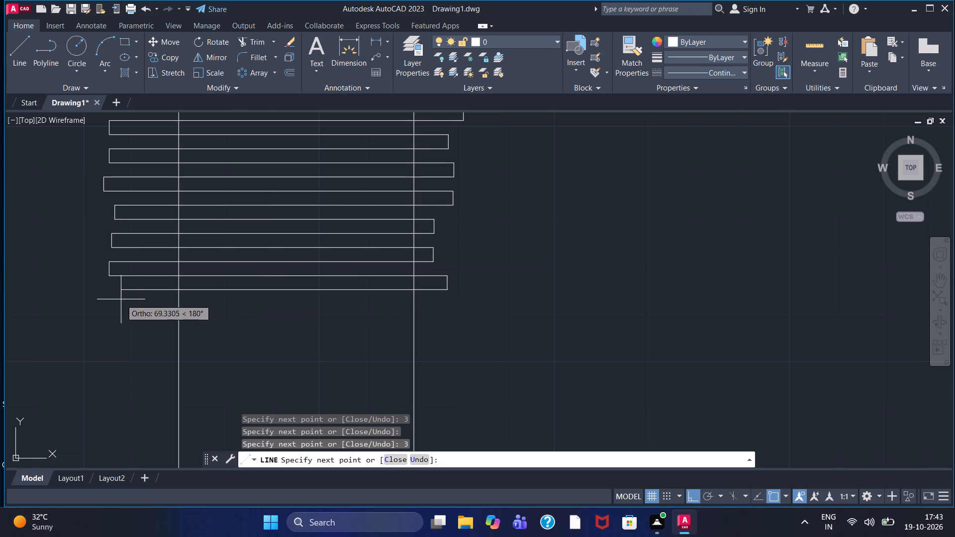
pyautogui.click(121, 299)
pyautogui.press('3')
pyautogui.press('Return')
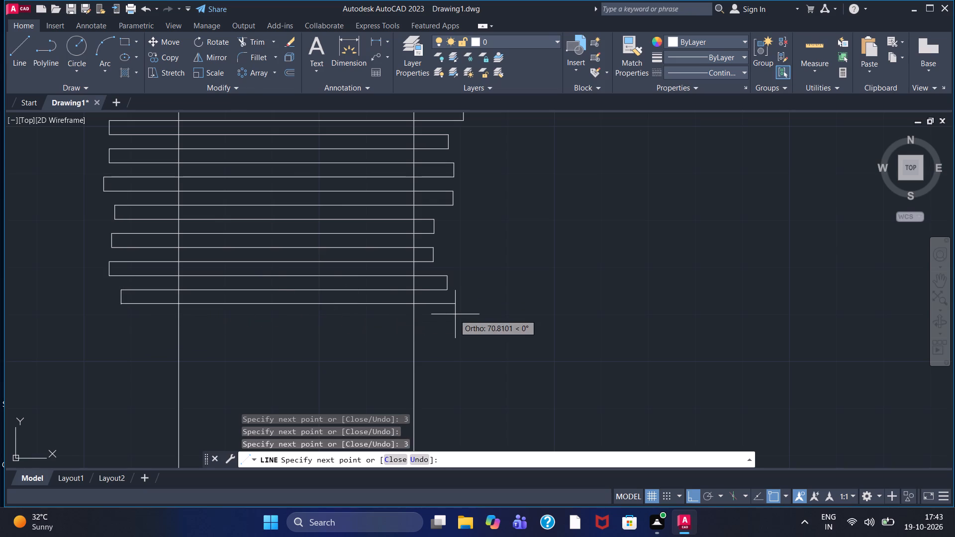
pyautogui.click(455, 314)
pyautogui.press('3')
pyautogui.press('Return')
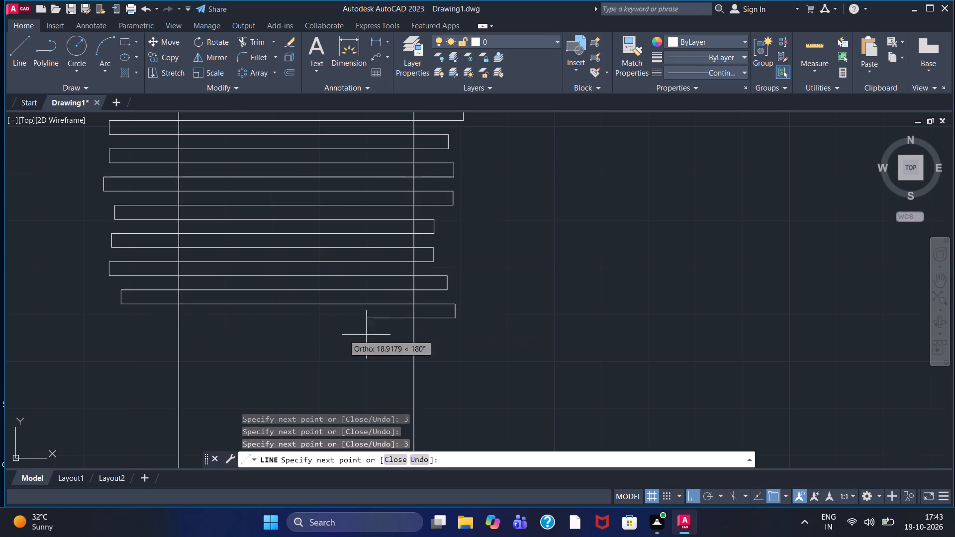
pyautogui.click(129, 323)
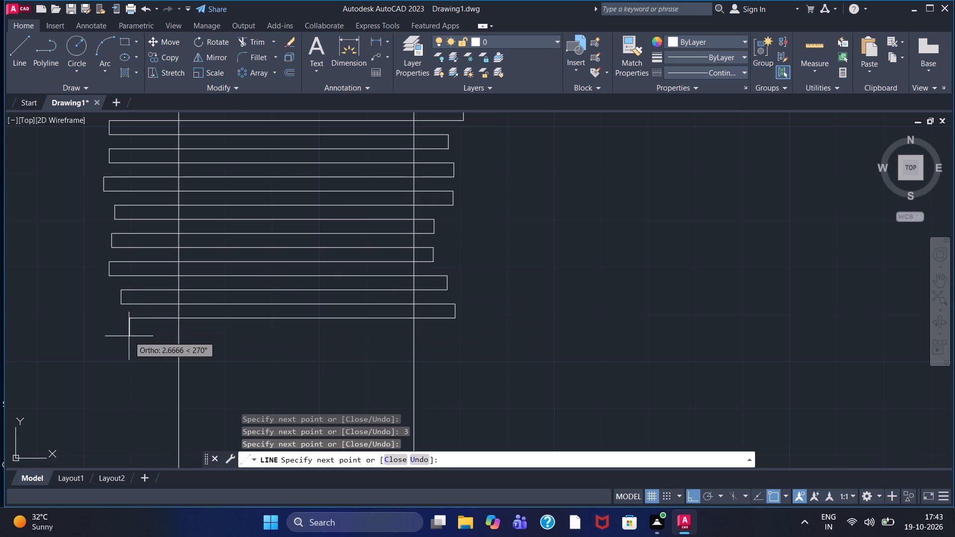
# Draw the nineteenth and twentieth tooth lines of the zigzag, each after a 3-unit downward step, crossing both side-view edges.
pyautogui.press('3')
pyautogui.press('Return')
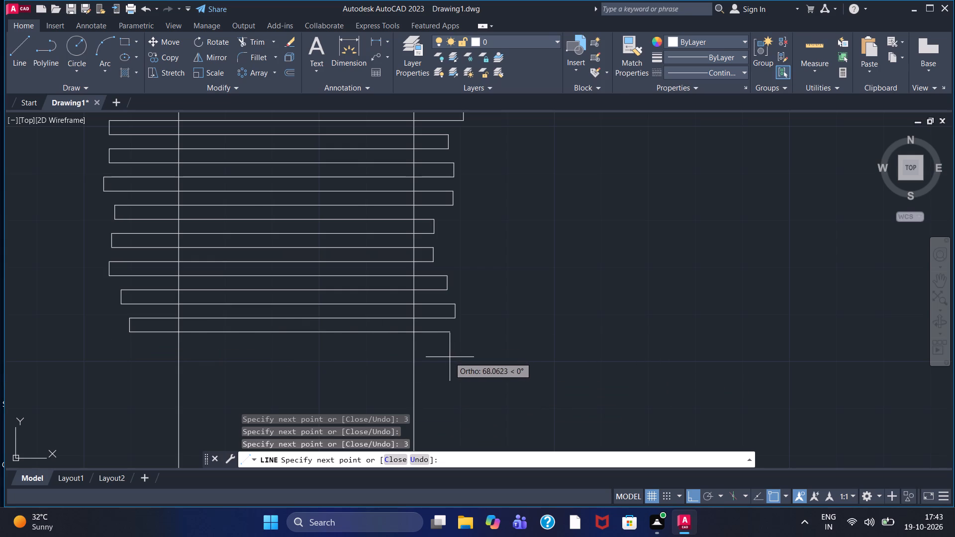
pyautogui.click(449, 346)
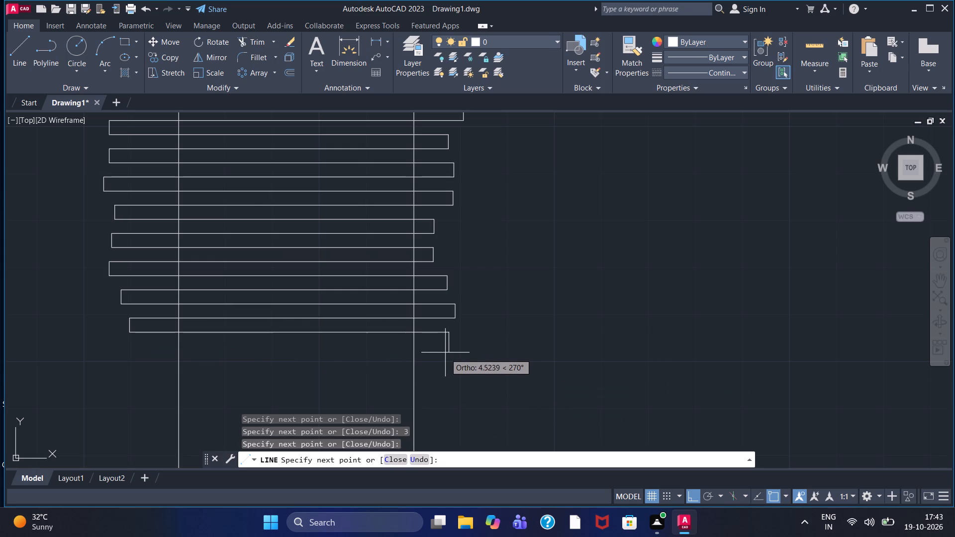
pyautogui.press('3')
pyautogui.press('Return')
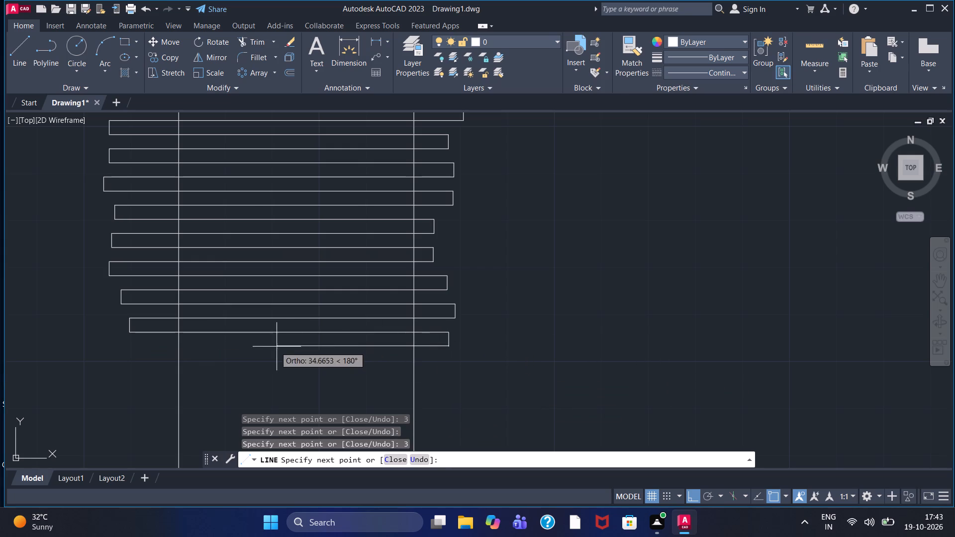
pyautogui.click(138, 357)
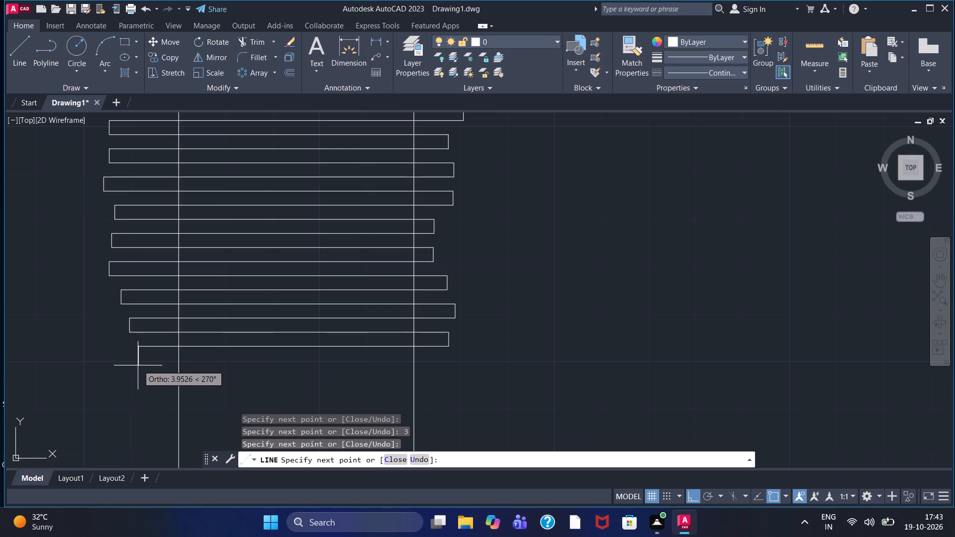
pyautogui.press('Return')
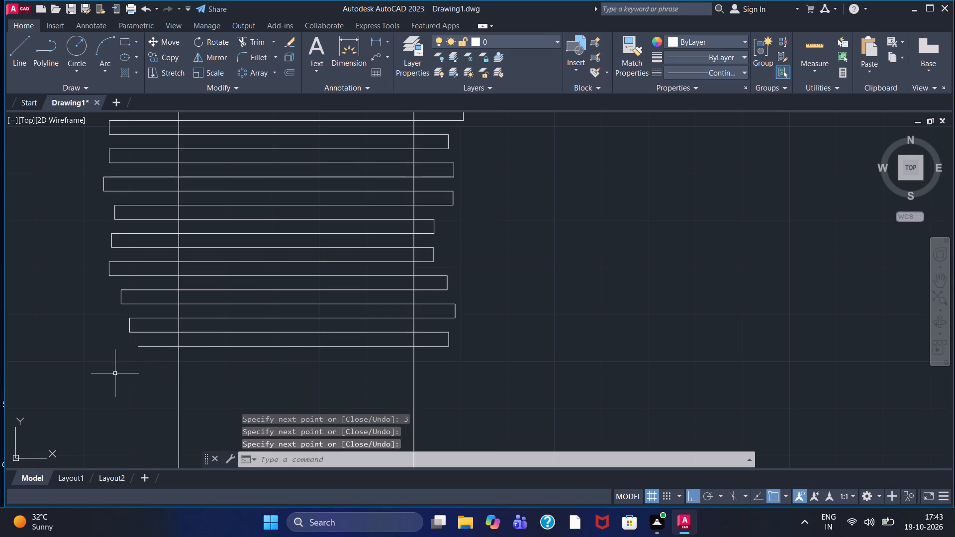
# Resume the zigzag from the twentieth line's free end, adding the twenty-first to twenty-third tooth lines at 3-unit vertical steps.
pyautogui.rightClick(114, 321)
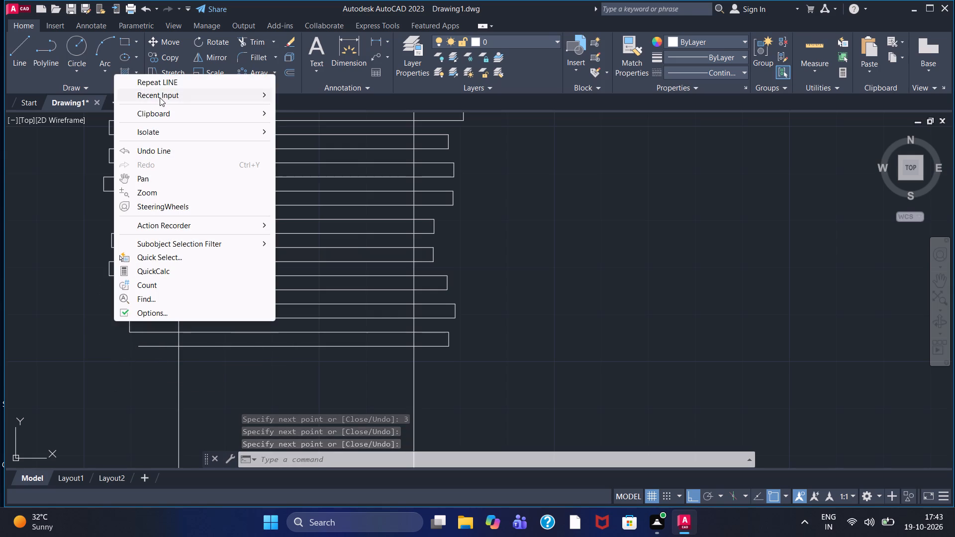
pyautogui.click(164, 80)
pyautogui.click(140, 347)
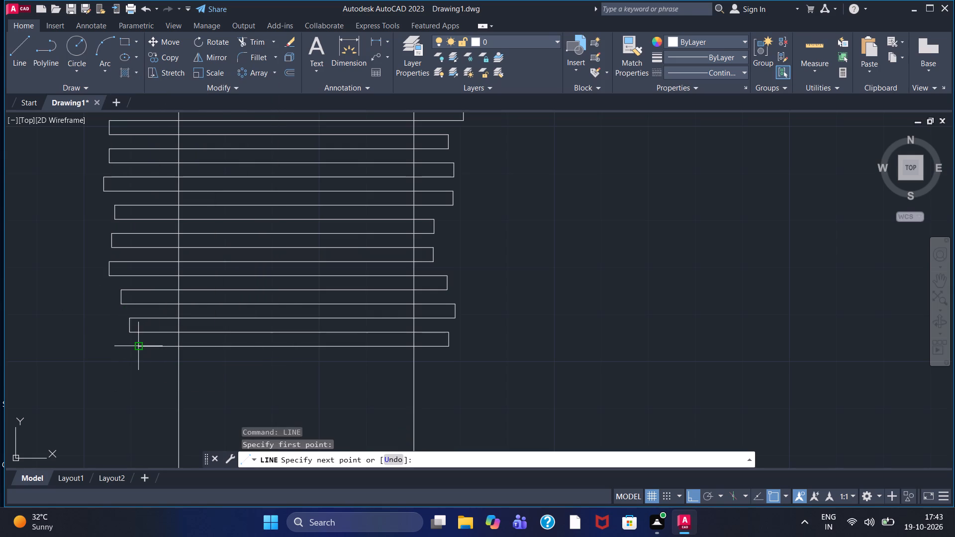
pyautogui.press('3')
pyautogui.press('Return')
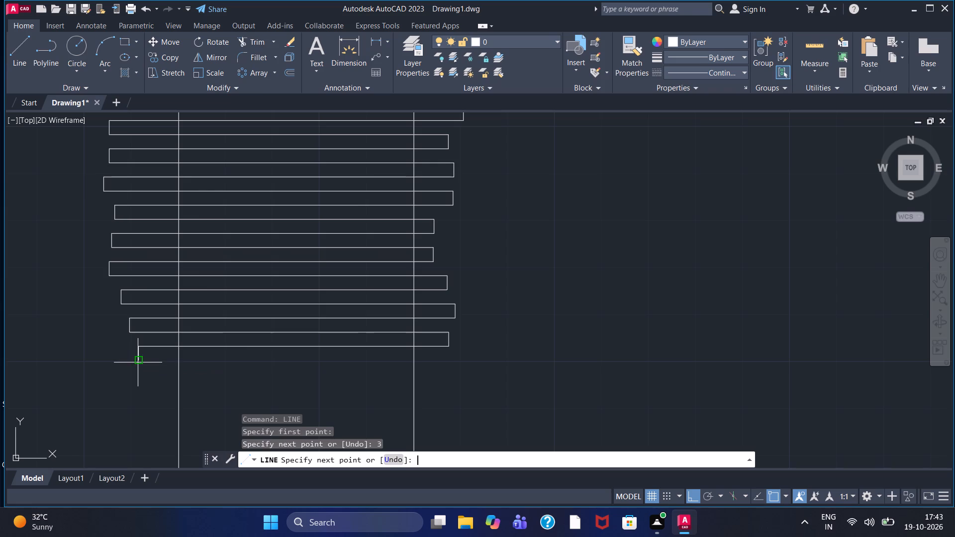
pyautogui.click(441, 376)
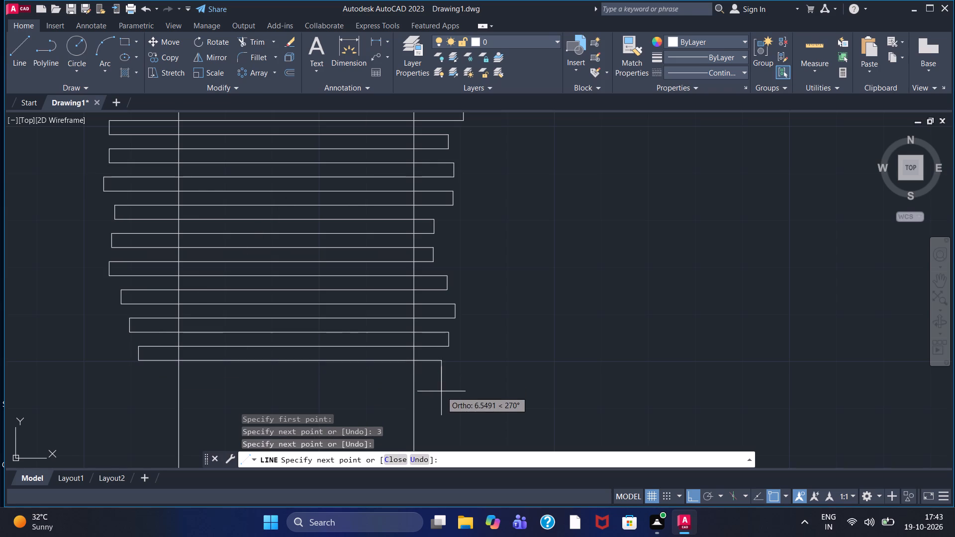
pyautogui.press('3')
pyautogui.press('Return')
pyautogui.click(145, 399)
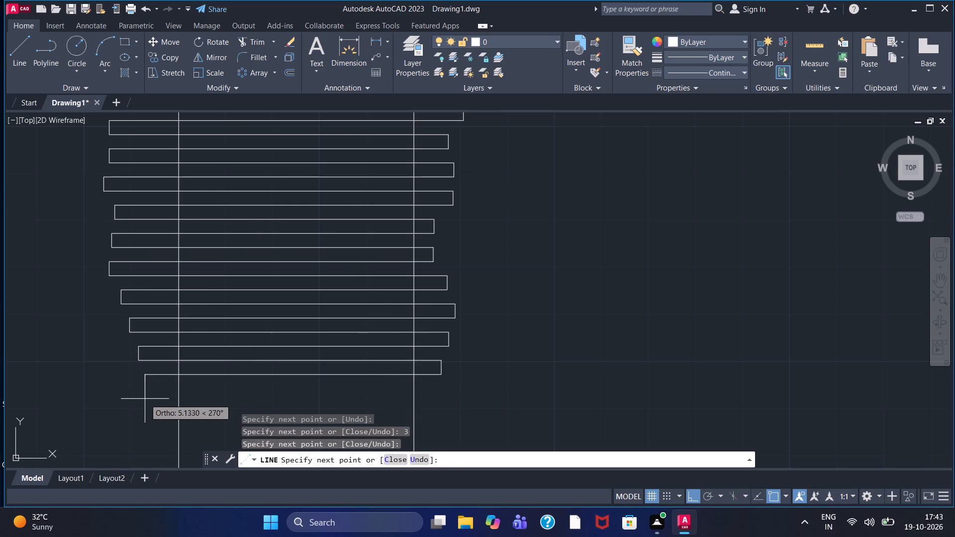
pyautogui.press('3')
pyautogui.press('Return')
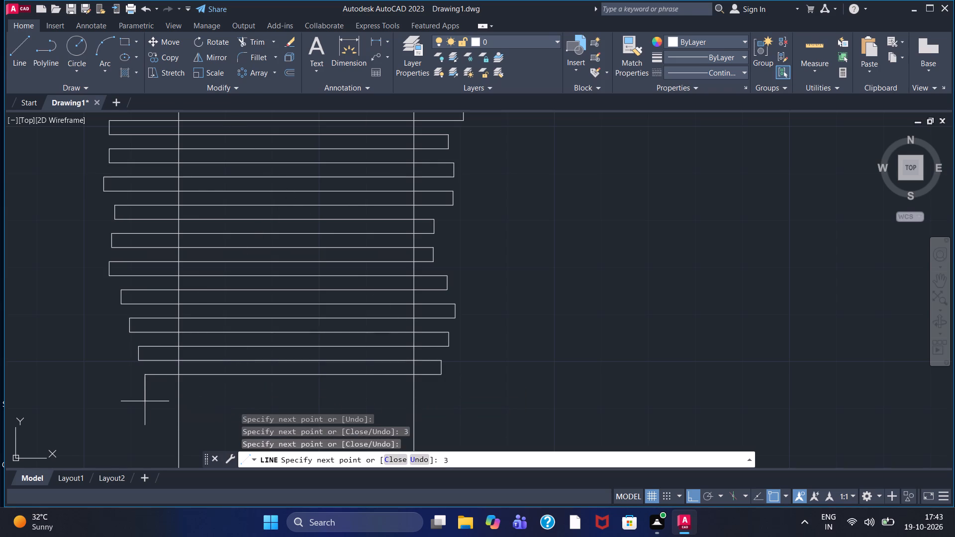
pyautogui.click(451, 398)
# Add the twenty-fourth to twenty-sixth tooth lines, stepping down 3 units before each pass across both side-view edges, and end the chain.
pyautogui.moveTo(451, 398); pyautogui.dragTo(451, 393, button='middle')
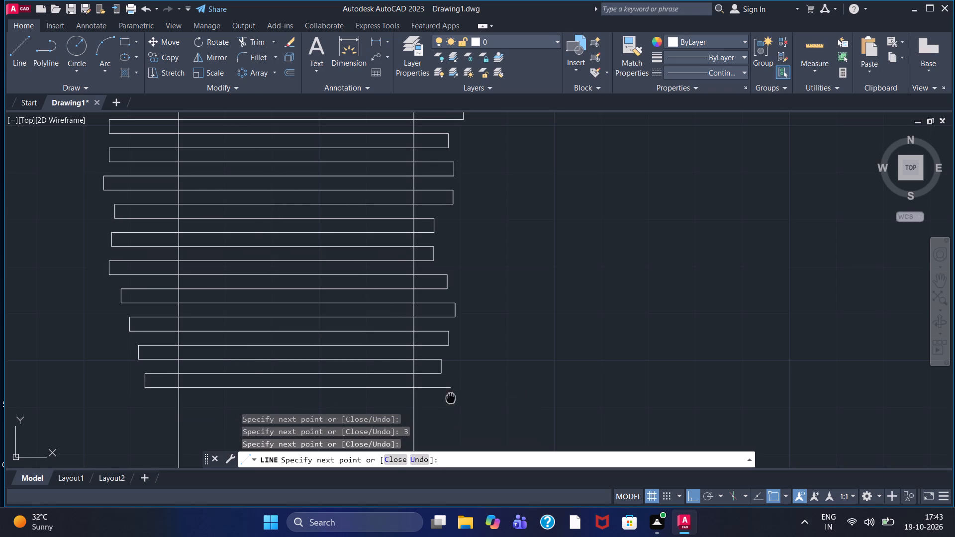
pyautogui.moveTo(451, 393); pyautogui.dragTo(443, 234, button='middle')
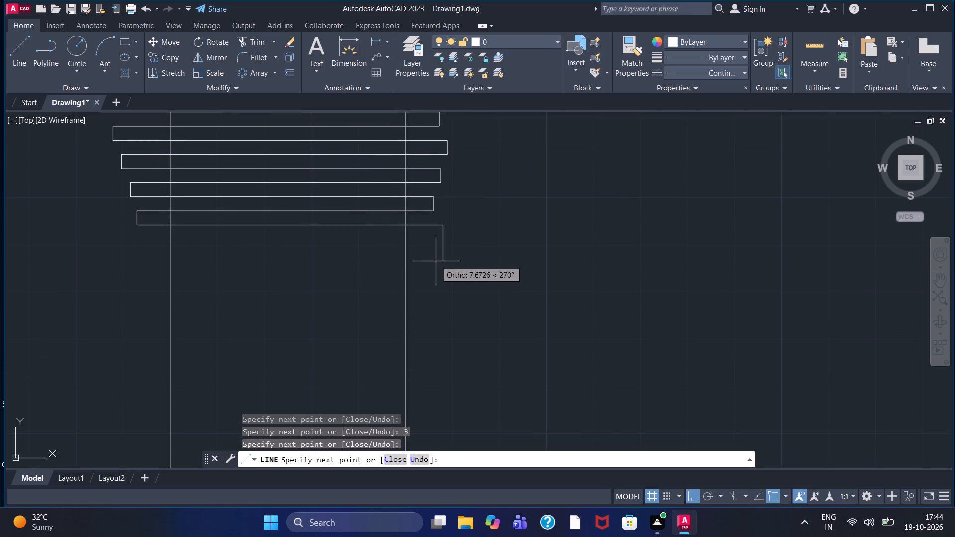
pyautogui.press('3')
pyautogui.press('Return')
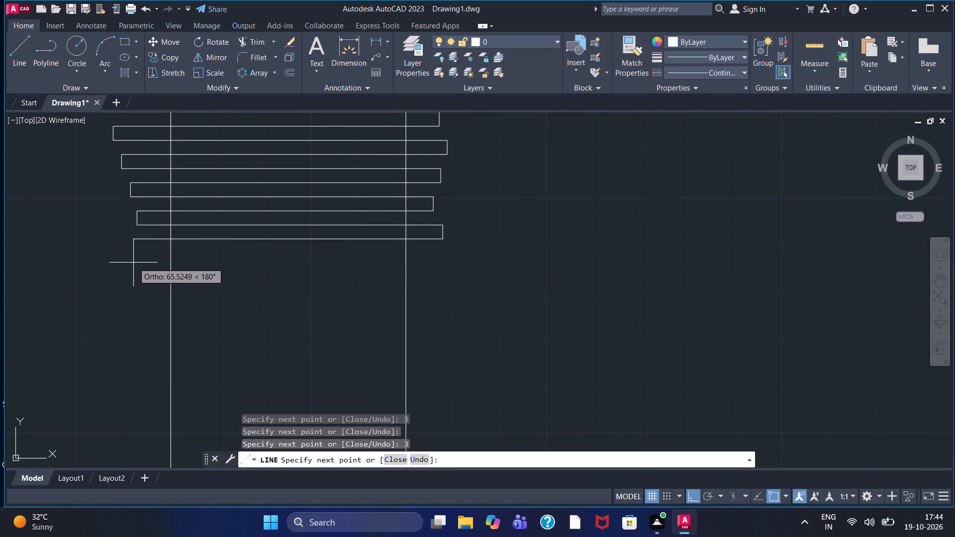
pyautogui.click(133, 263)
pyautogui.press('3')
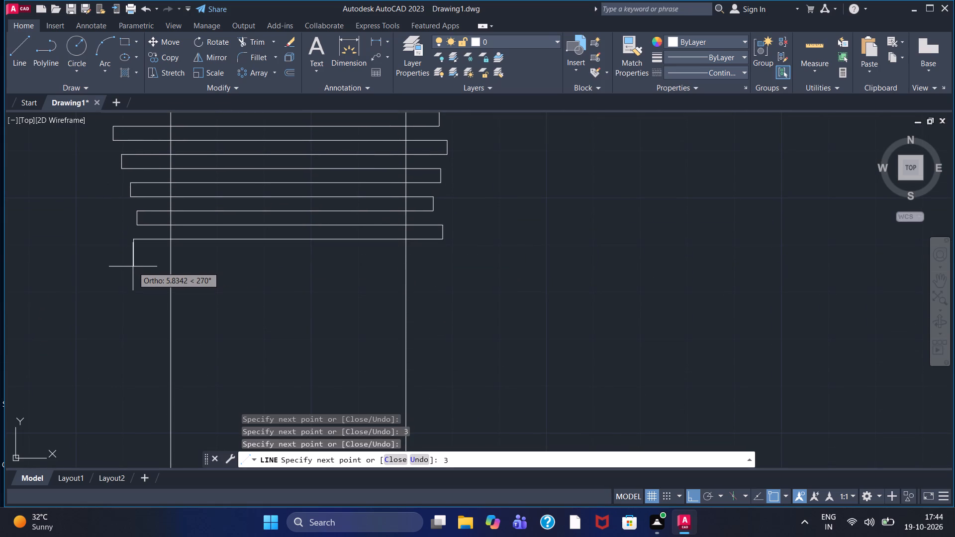
pyautogui.press('Return')
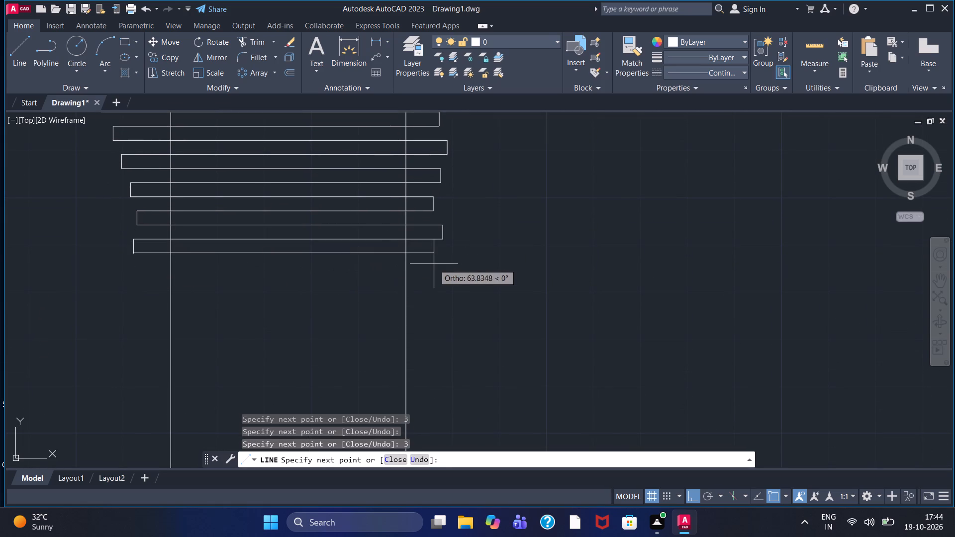
pyautogui.click(434, 264)
pyautogui.press('3')
pyautogui.press('Return')
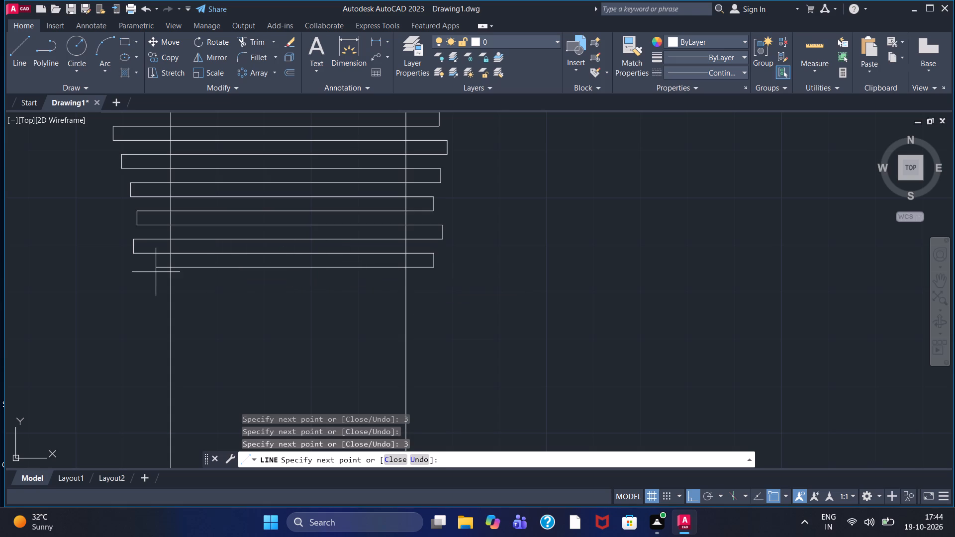
pyautogui.click(136, 271)
pyautogui.press('3')
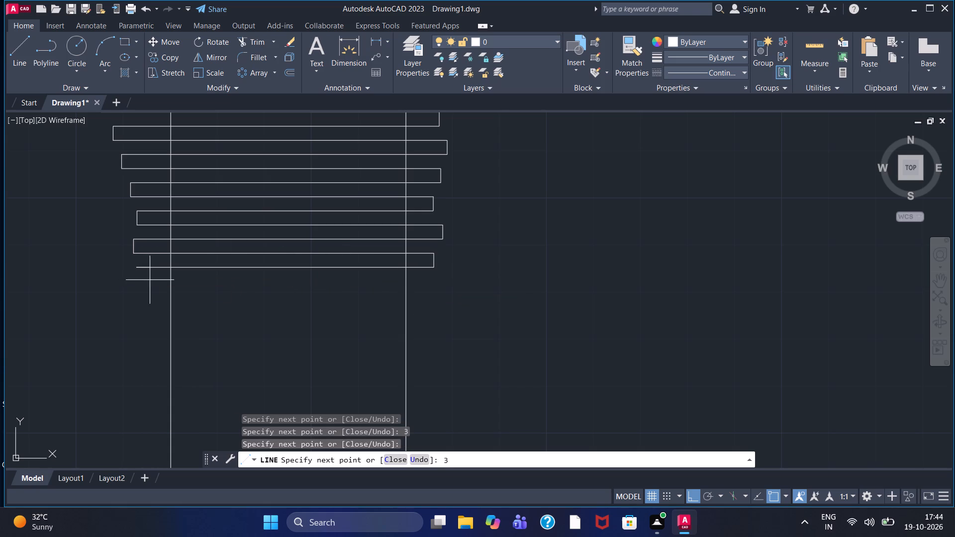
pyautogui.press('Return')
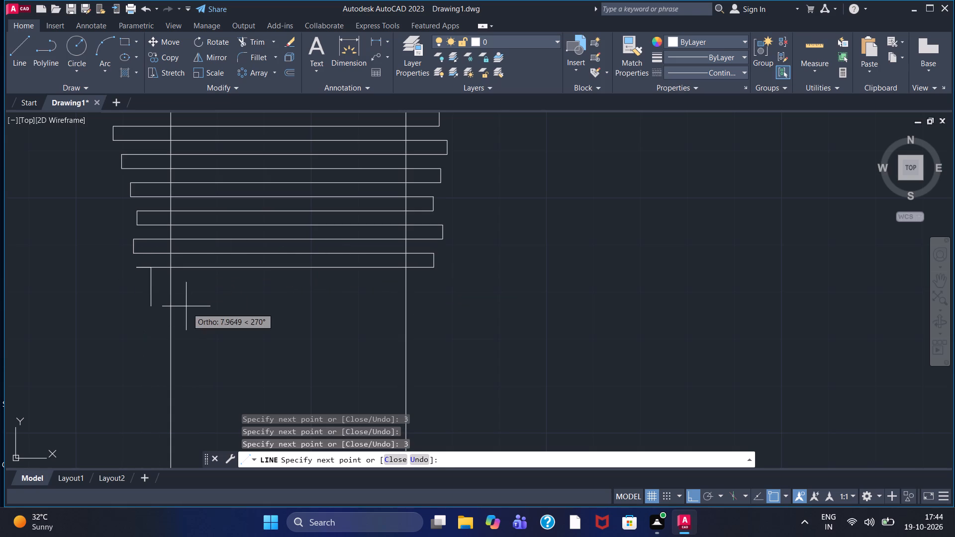
pyautogui.press('Escape')
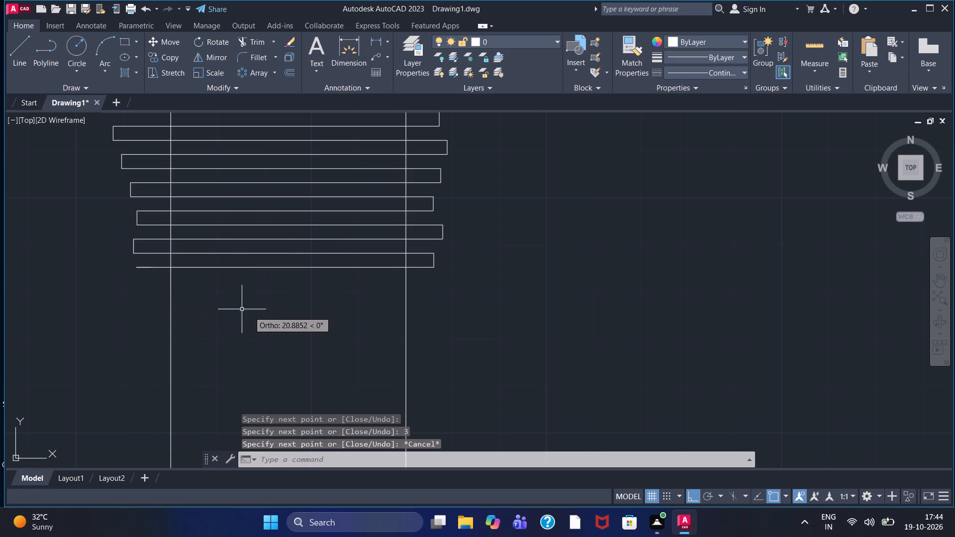
# Restart the zigzag at the twenty-sixth line's outer end and draw the twenty-seventh to twenty-ninth tooth lines, spaced 3 units apart.
pyautogui.click(9, 46)
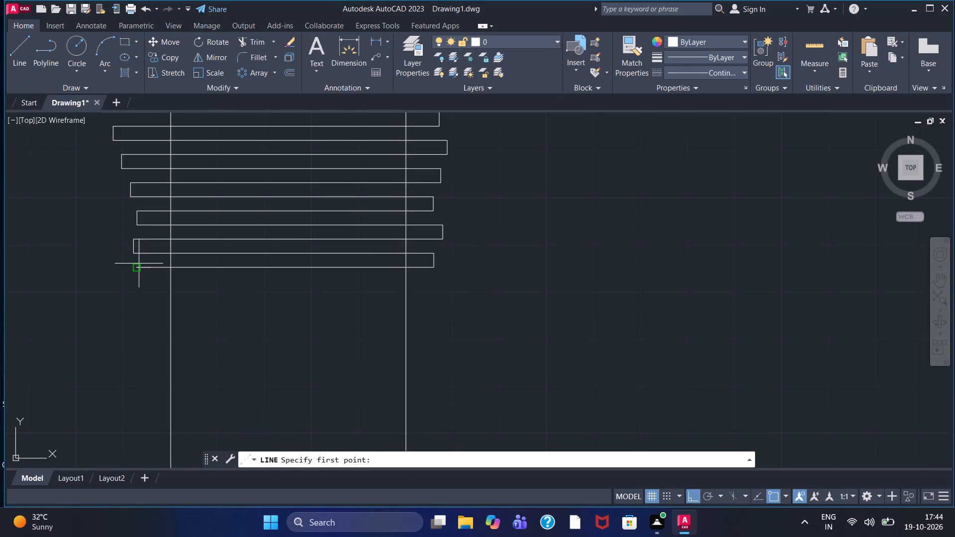
pyautogui.click(139, 264)
pyautogui.press('3')
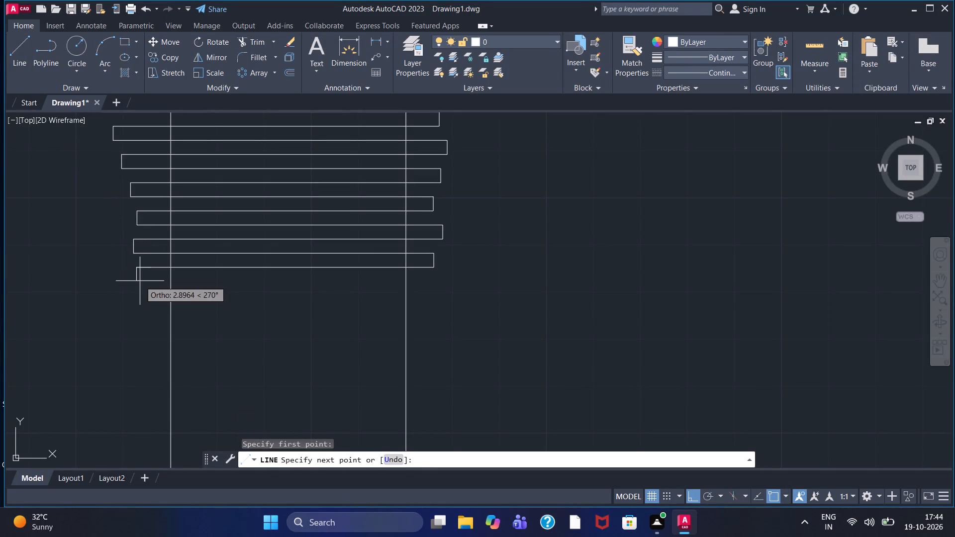
pyautogui.press('Return')
pyautogui.click(430, 291)
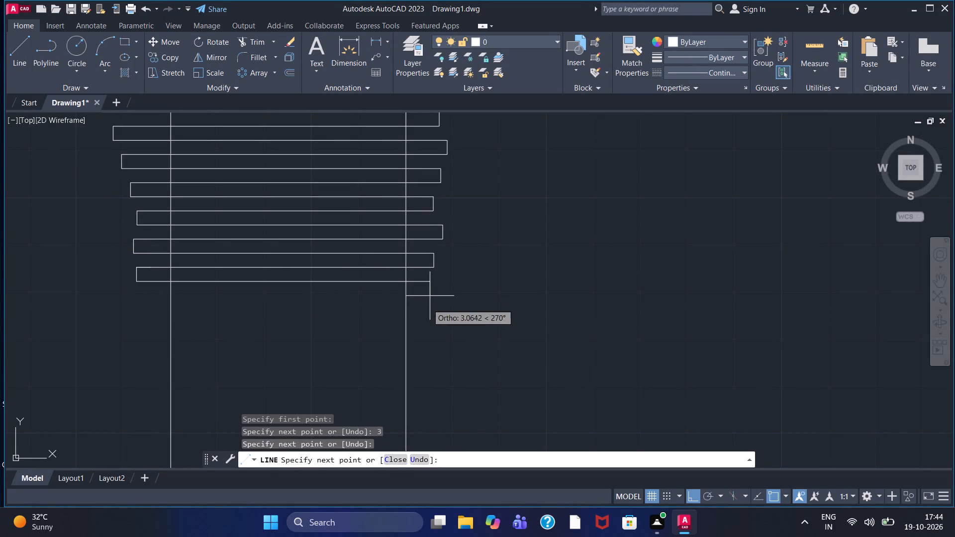
pyautogui.press('3')
pyautogui.press('Return')
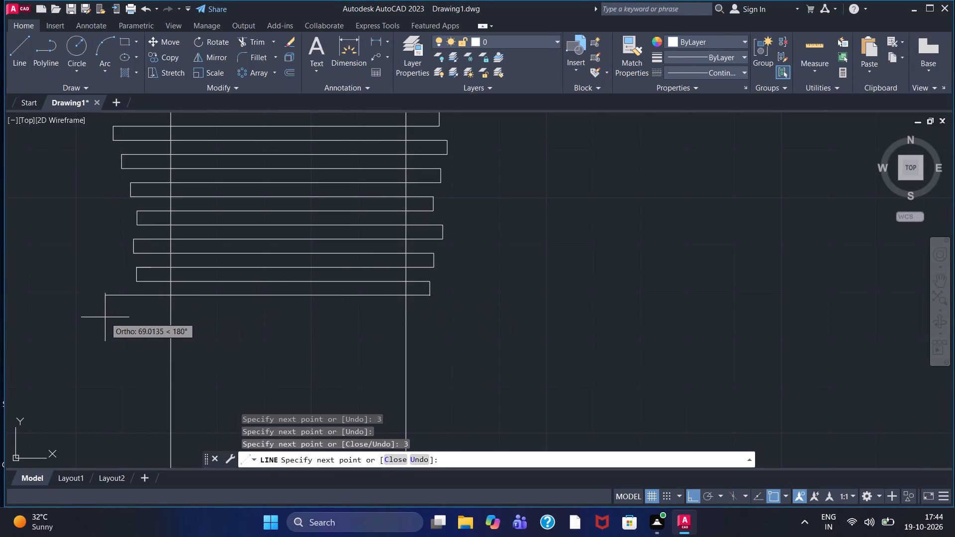
pyautogui.click(141, 309)
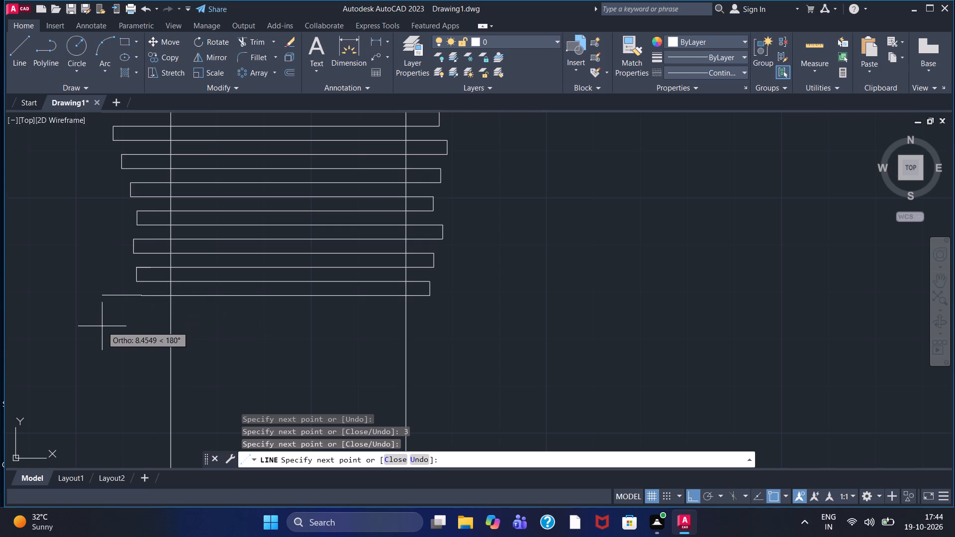
pyautogui.press('3')
pyautogui.press('Return')
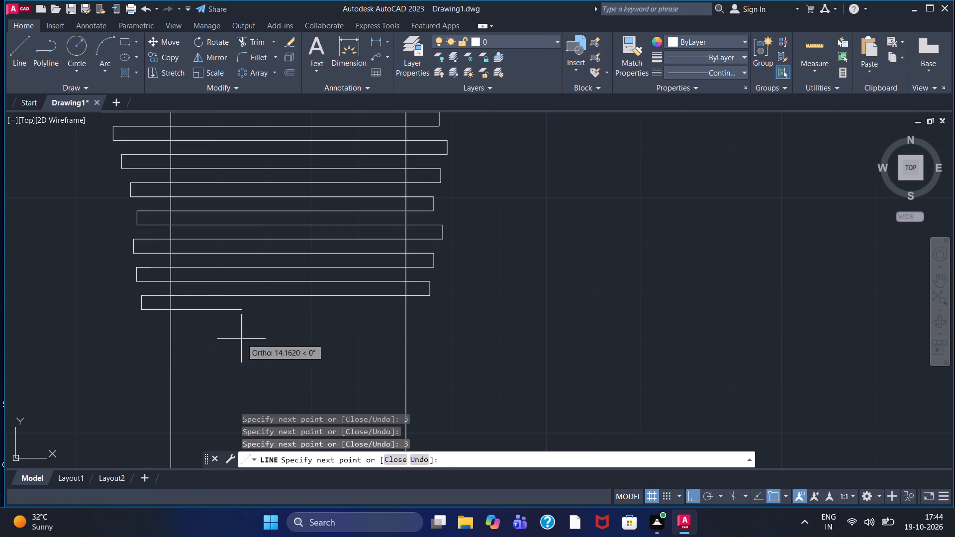
pyautogui.click(431, 322)
# Extend the zigzag with the thirtieth to thirty-second tooth lines at 3-unit spacing, overhanging both vertical edges of the side view.
pyautogui.press('3')
pyautogui.press('Return')
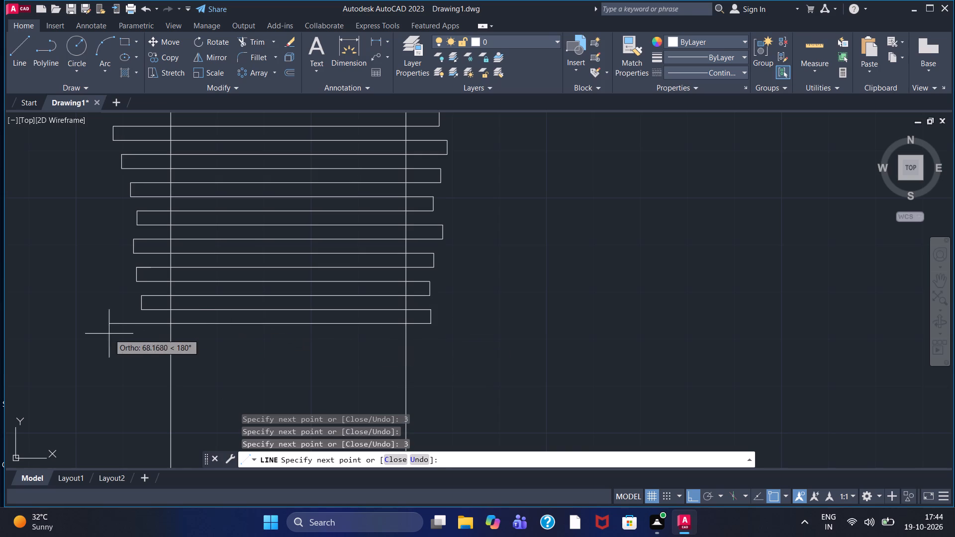
pyautogui.click(142, 336)
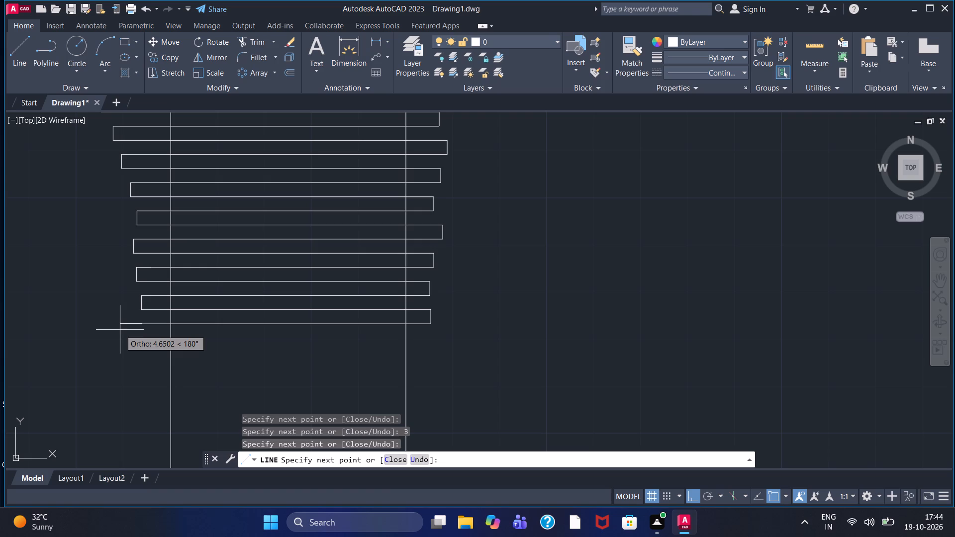
pyautogui.press('3')
pyautogui.press('Return')
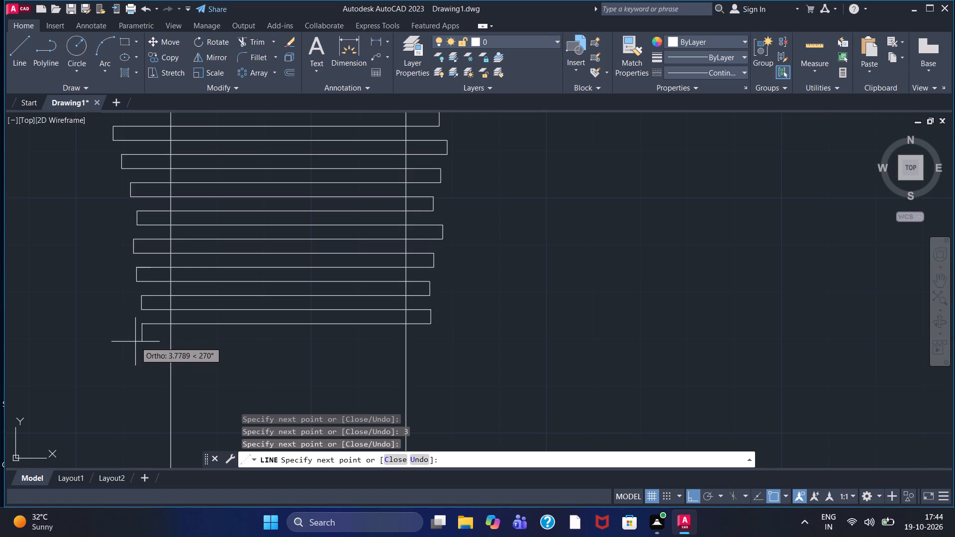
pyautogui.click(425, 348)
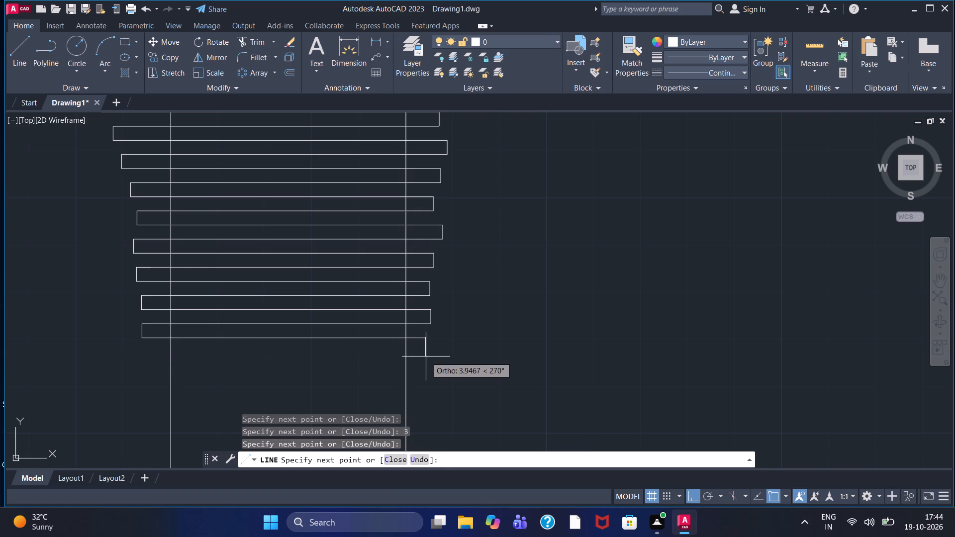
pyautogui.press('3')
pyautogui.press('Return')
pyautogui.click(146, 359)
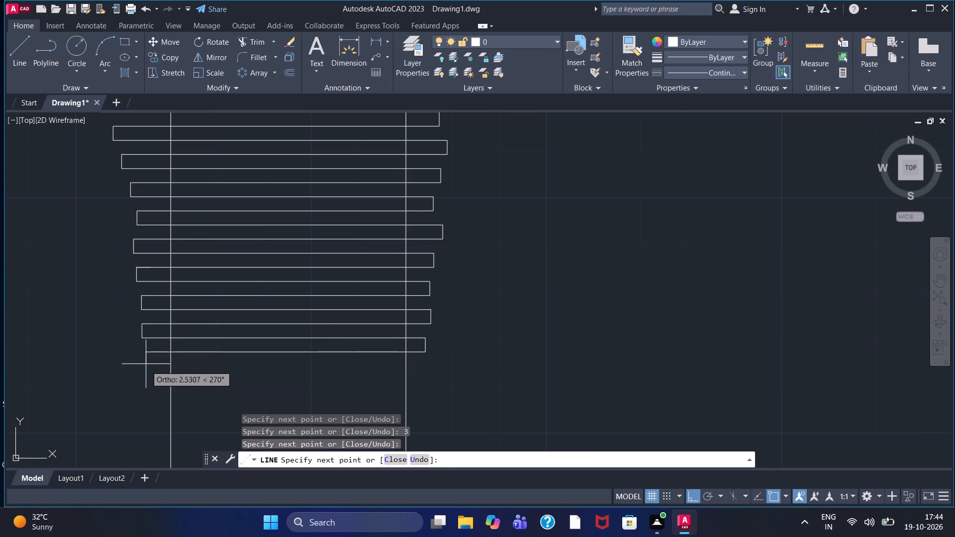
# Draw a 33-unit vertical segment downward from the thirty-second tooth line's outer end and end the line chain.
pyautogui.press('3')
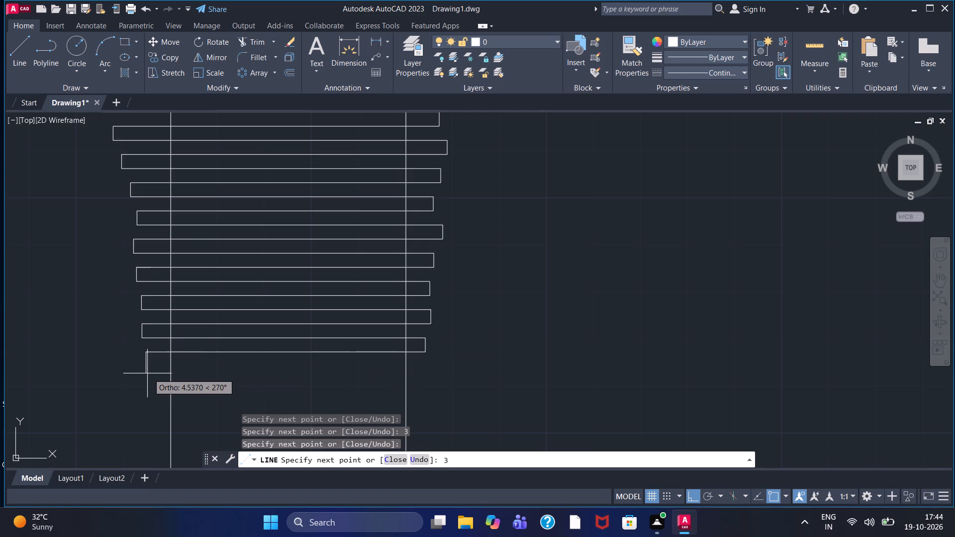
pyautogui.press('3')
pyautogui.press('Return')
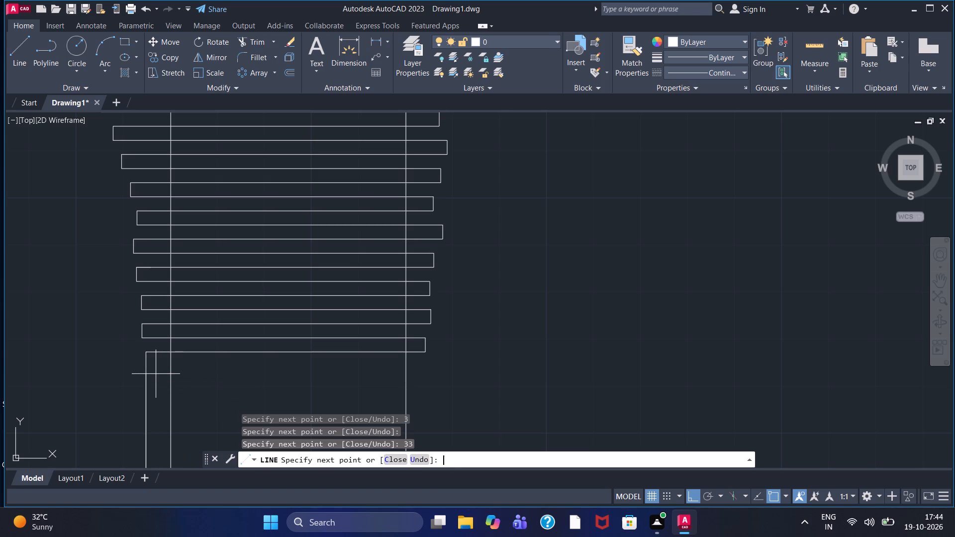
pyautogui.press('Escape')
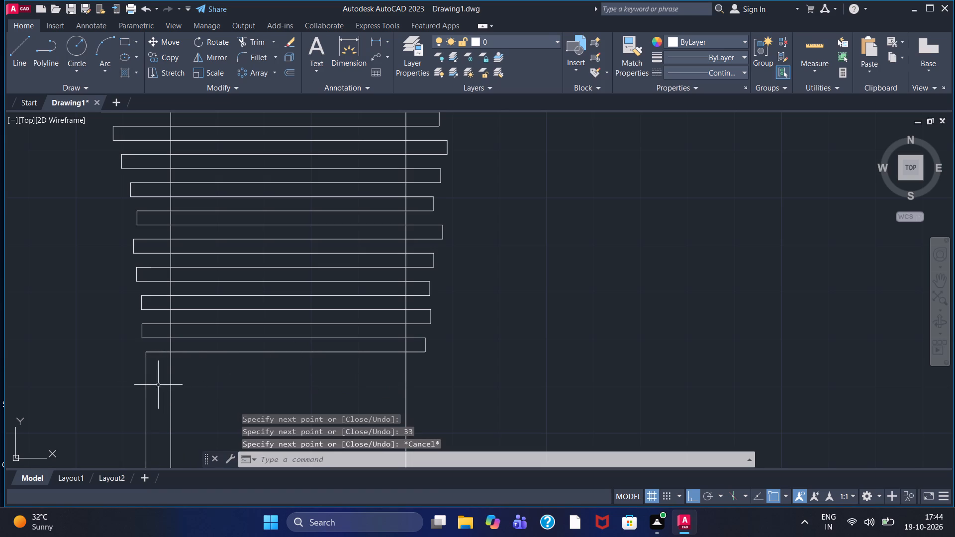
# Erase the 33-unit vertical segment hanging from the thirty-second tooth line's outer end.
pyautogui.click(146, 390)
pyautogui.press('Delete')
# Restart the zigzag at the thirty-second line's outer end and draw the thirty-third and thirty-fourth tooth lines, each after a 3-unit step down.
pyautogui.click(15, 68)
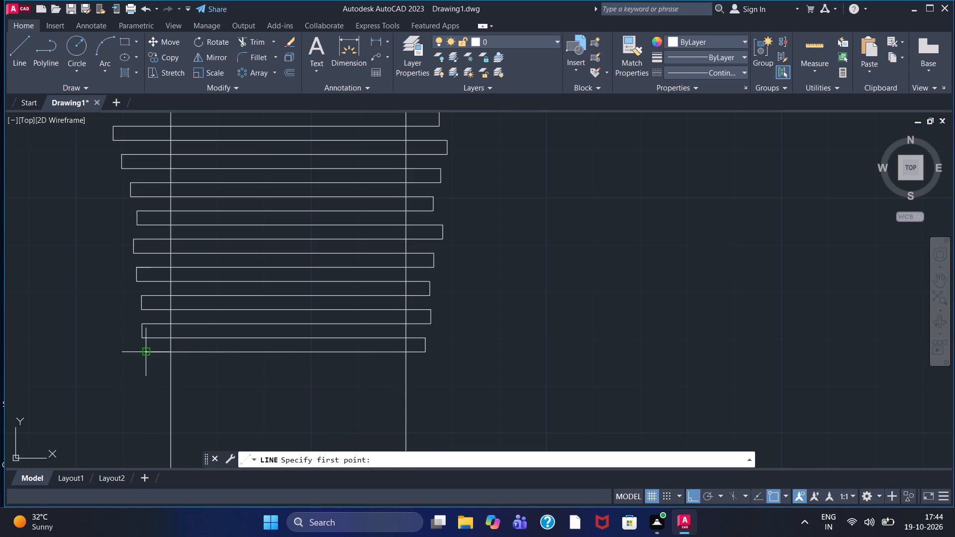
pyautogui.click(149, 351)
pyautogui.press('3')
pyautogui.press('Return')
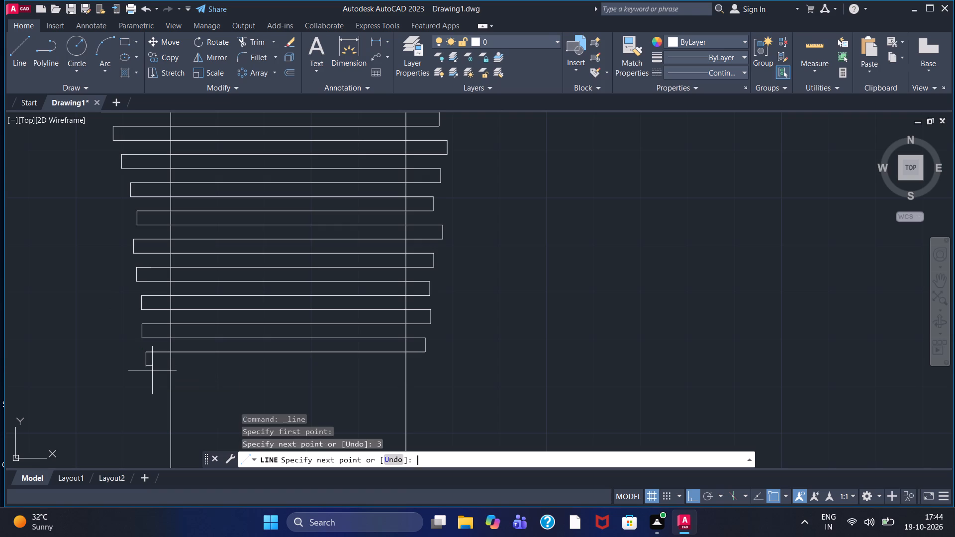
pyautogui.click(422, 366)
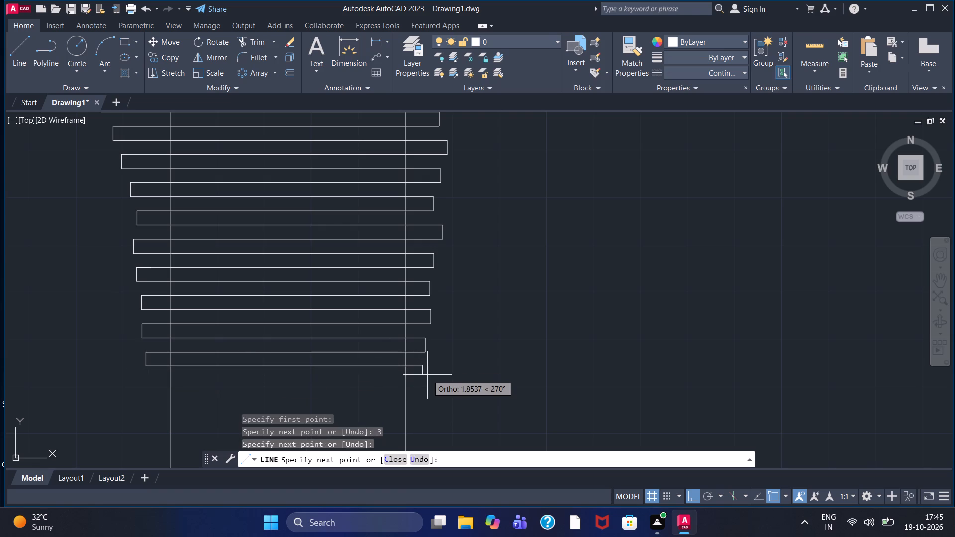
pyautogui.press('3')
pyautogui.press('Return')
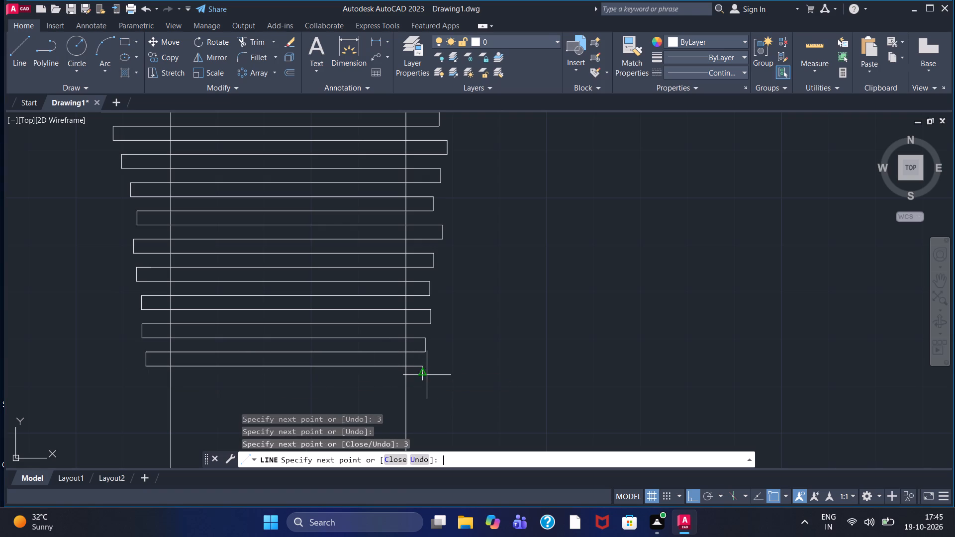
pyautogui.click(144, 386)
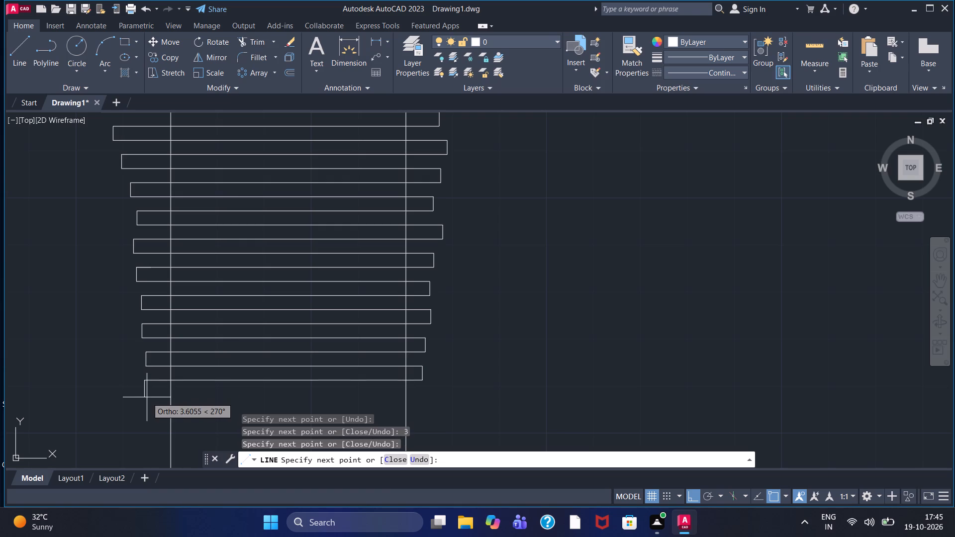
# Add the thirty-fifth tooth line after a 2-unit step down and the thirty-sixth after a 3-unit step, crossing both side-view edges.
pyautogui.press('2')
pyautogui.press('Return')
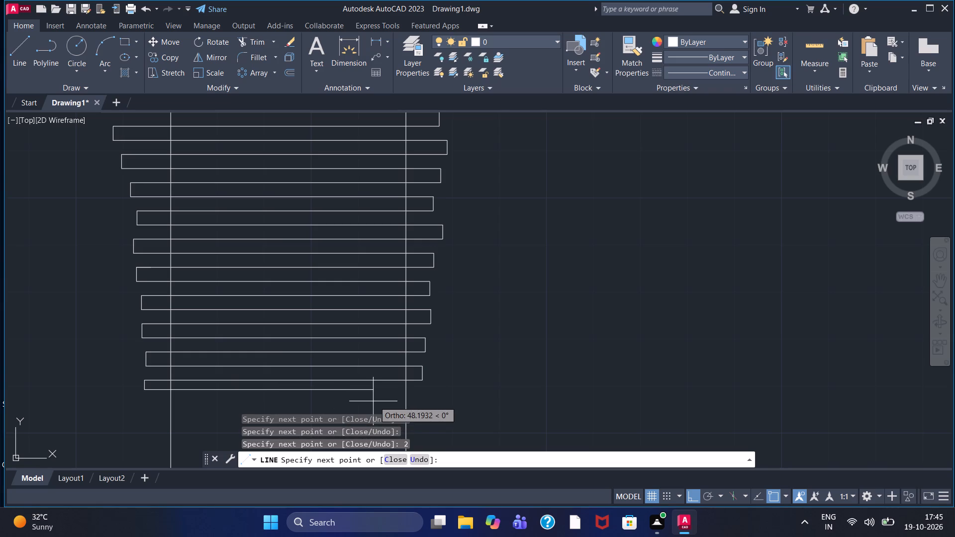
pyautogui.click(421, 400)
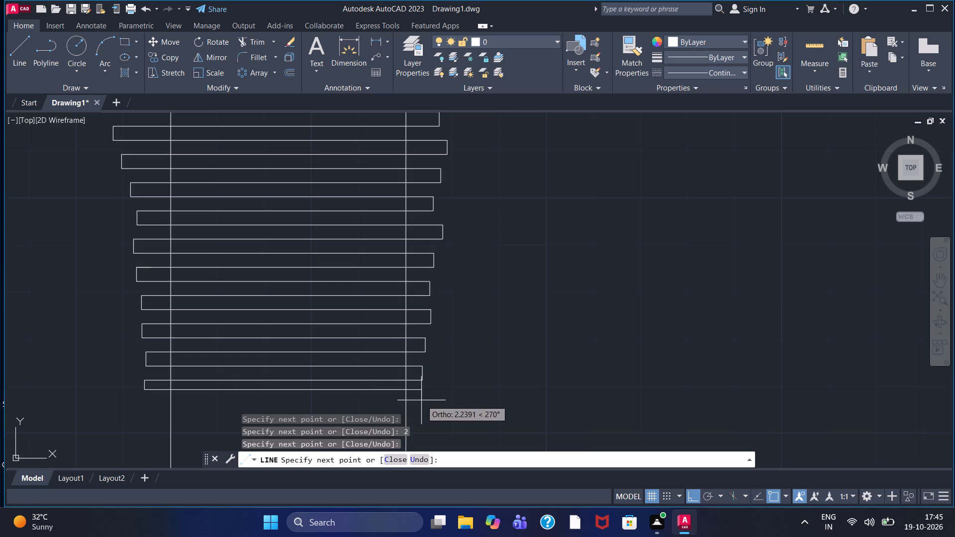
pyautogui.press('3')
pyautogui.press('Return')
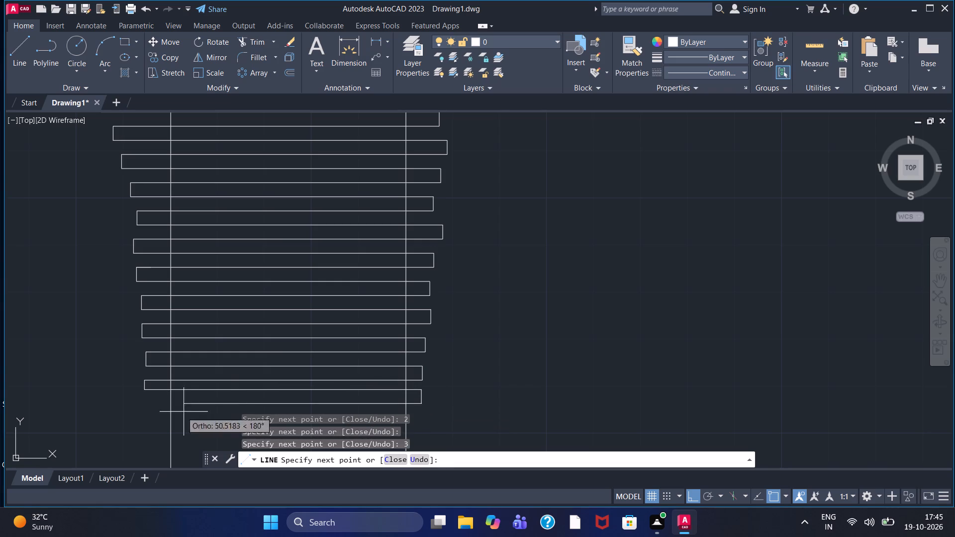
pyautogui.click(144, 405)
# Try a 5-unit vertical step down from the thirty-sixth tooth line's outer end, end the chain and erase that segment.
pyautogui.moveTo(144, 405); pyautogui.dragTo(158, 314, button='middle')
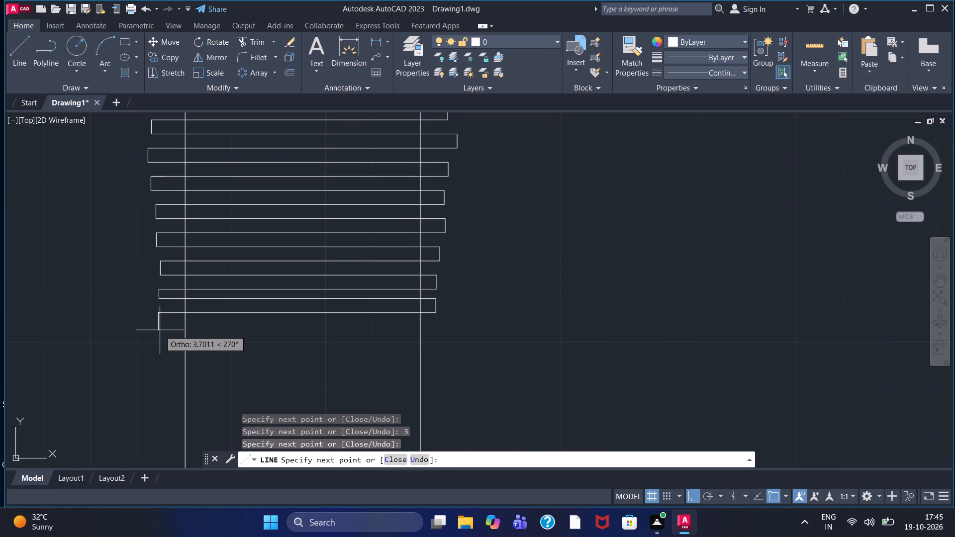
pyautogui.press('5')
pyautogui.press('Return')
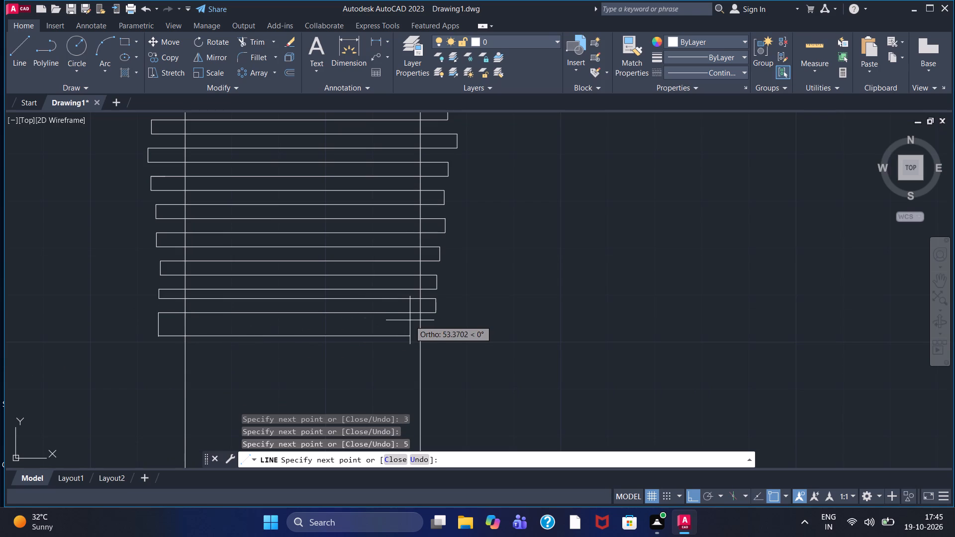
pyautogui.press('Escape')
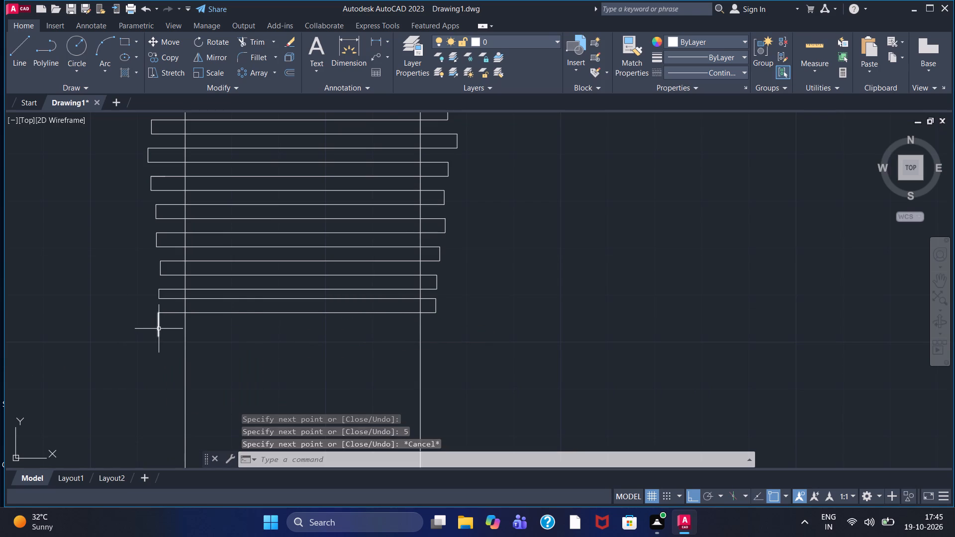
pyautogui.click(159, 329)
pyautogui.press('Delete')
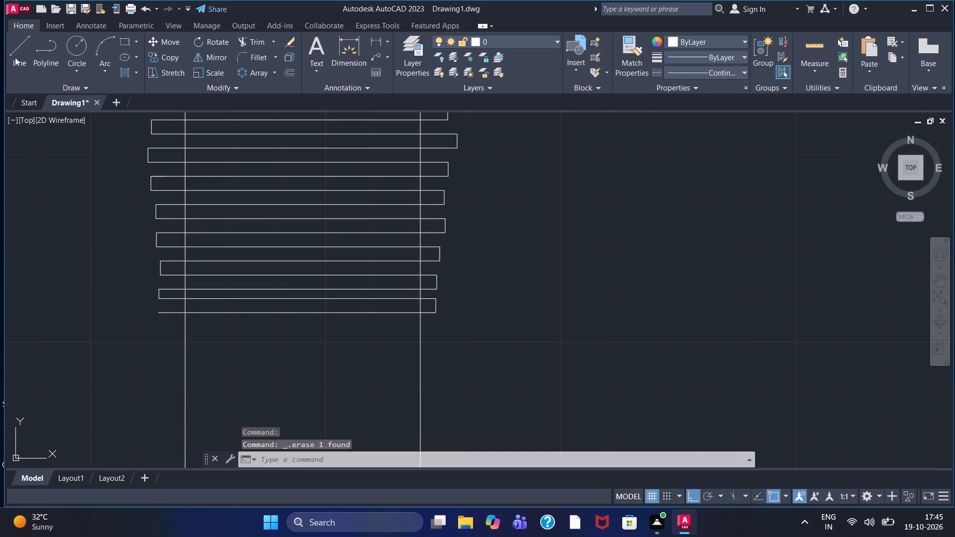
# Restart the zigzag at the thirty-sixth line's outer end and draw the thirty-seventh to thirty-ninth tooth lines, spaced 3 units apart.
pyautogui.click(15, 57)
pyautogui.click(159, 313)
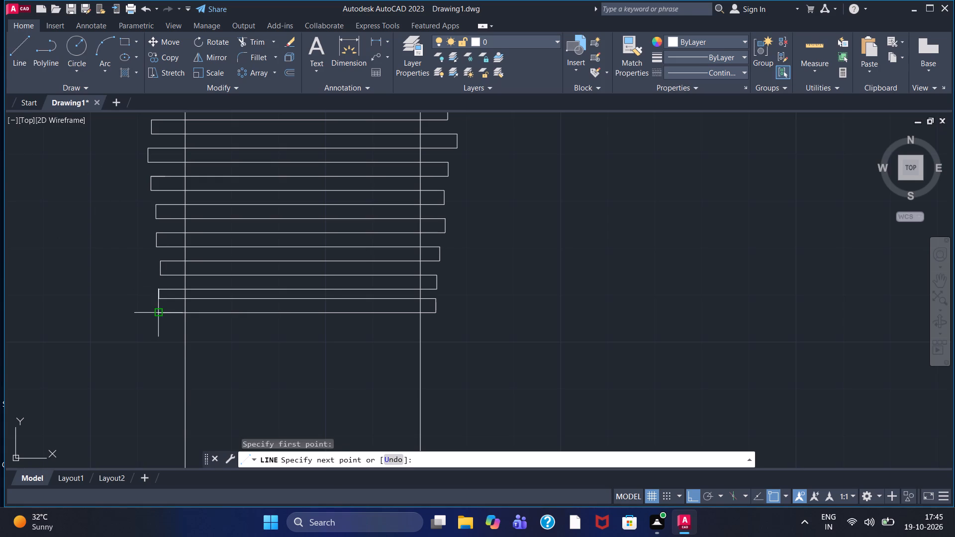
pyautogui.press('3')
pyautogui.press('Return')
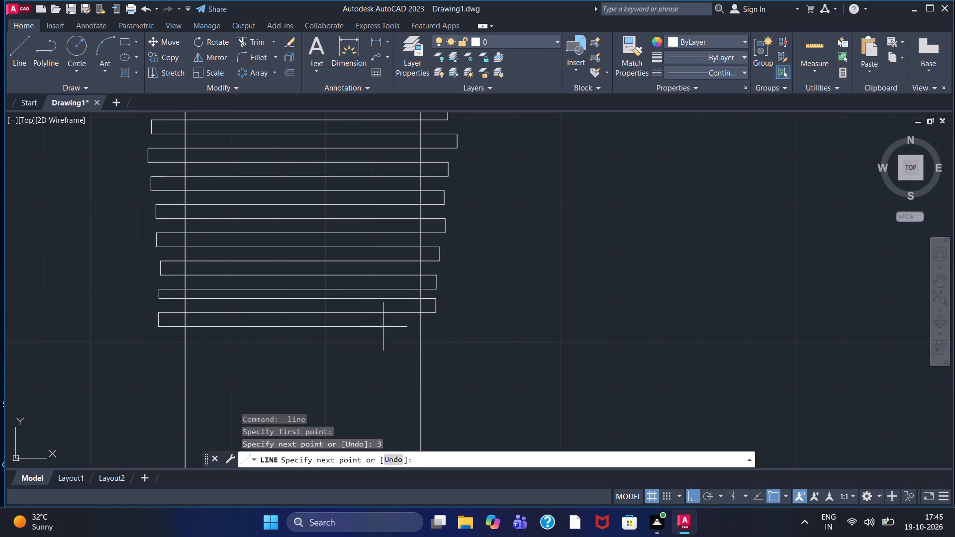
pyautogui.click(448, 330)
pyautogui.press('3')
pyautogui.press('Return')
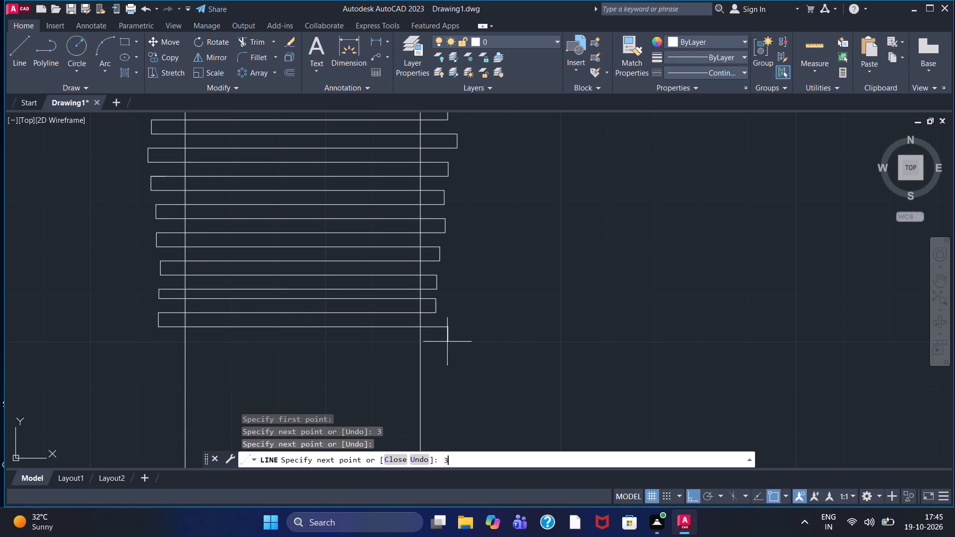
pyautogui.click(158, 347)
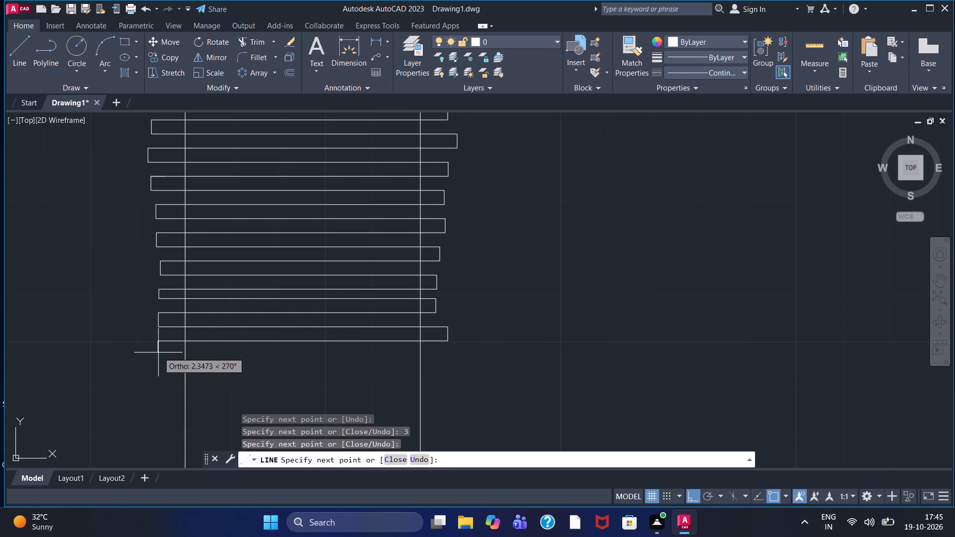
pyautogui.press('3')
pyautogui.press('Return')
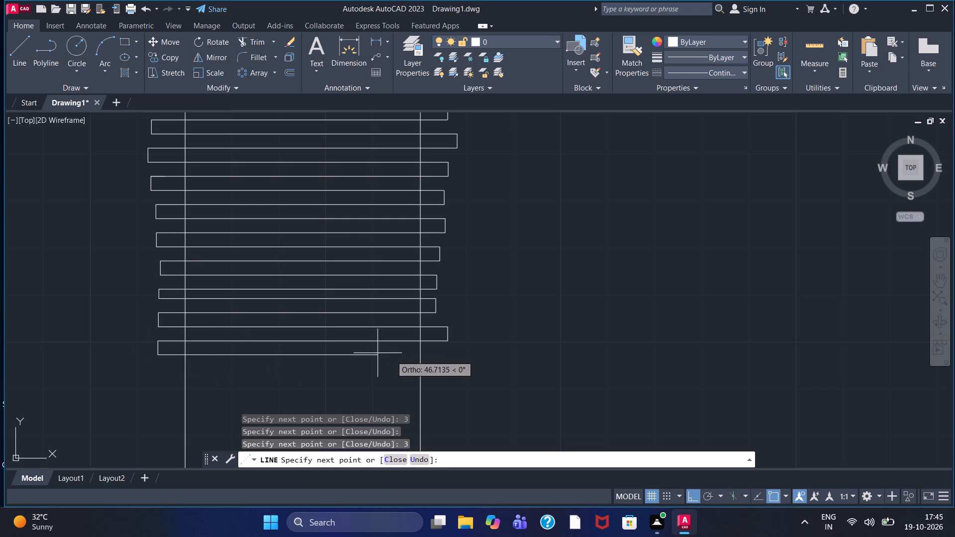
pyautogui.click(444, 351)
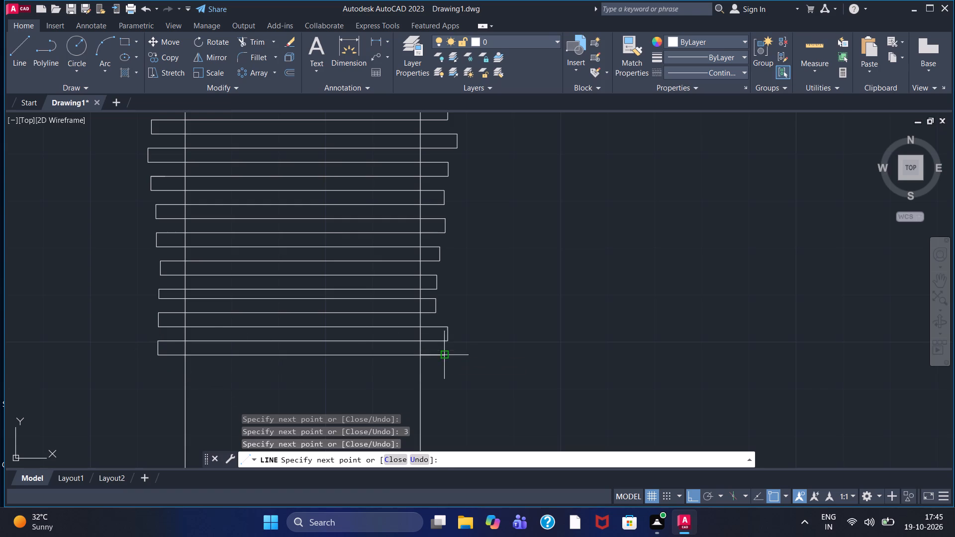
# Extend the zigzag with the fortieth to forty-second tooth lines at 3-unit spacing, overhanging both vertical edges of the side view.
pyautogui.press('3')
pyautogui.press('Return')
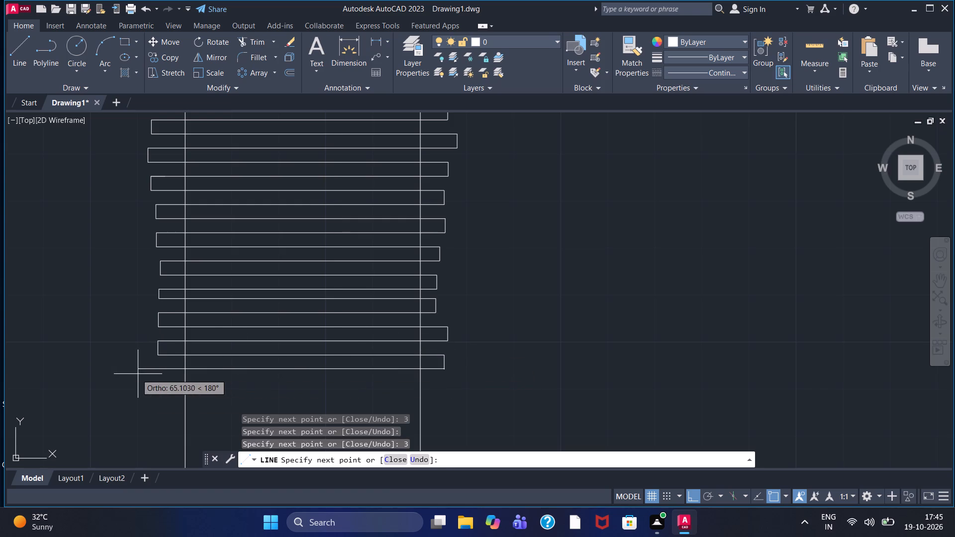
pyautogui.click(154, 374)
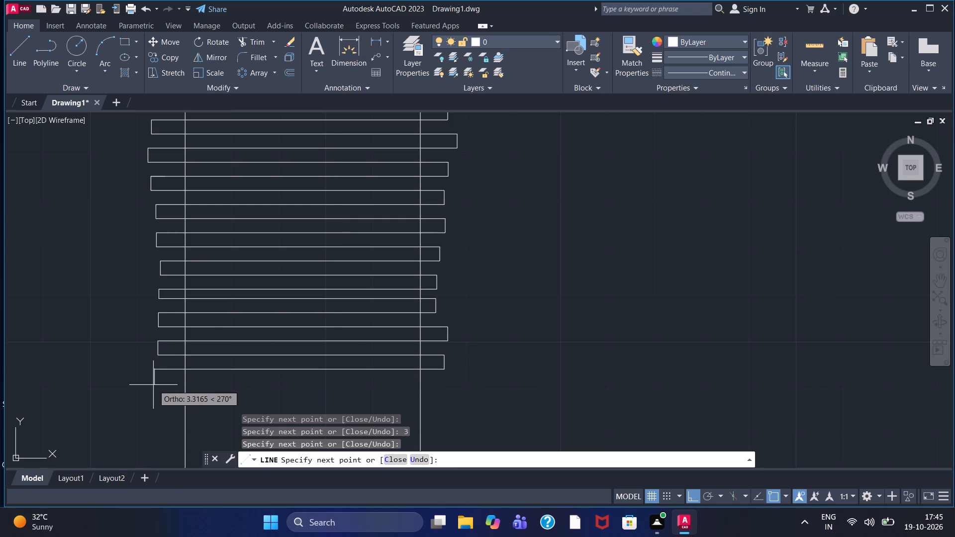
pyautogui.press('3')
pyautogui.press('Return')
pyautogui.moveTo(175, 385); pyautogui.dragTo(175, 257, button='middle')
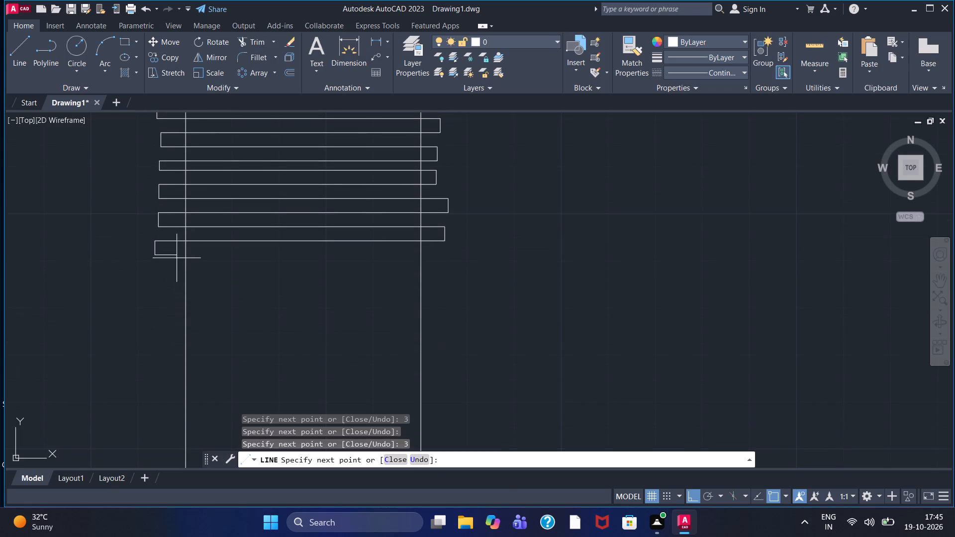
pyautogui.click(446, 274)
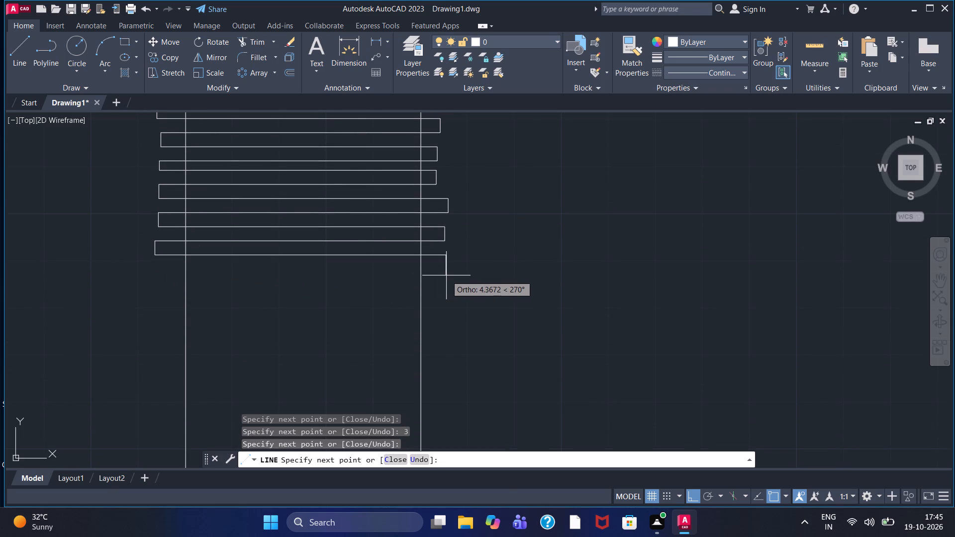
pyautogui.press('3')
pyautogui.press('Return')
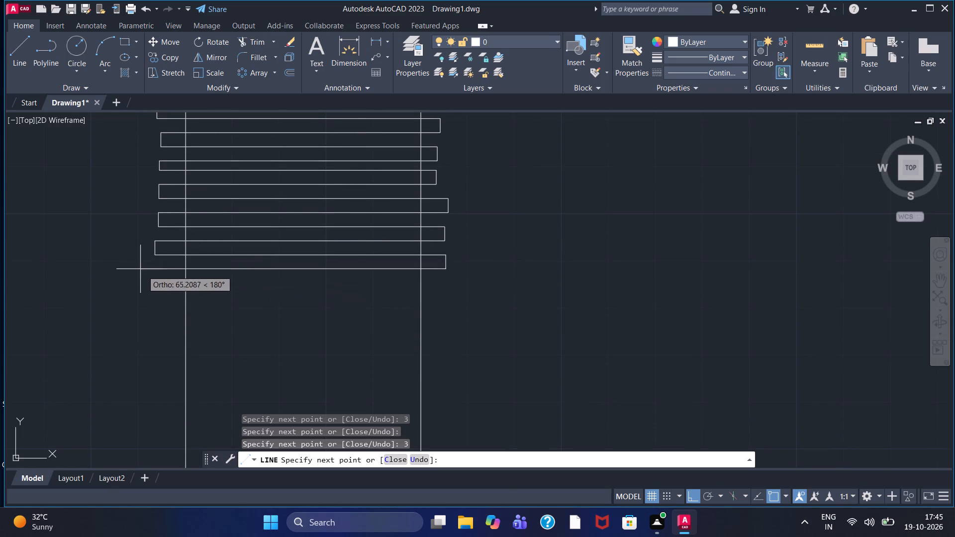
pyautogui.click(155, 270)
# Add the forty-third to forty-fifth tooth lines, stepping down 3 units before each pass across both side-view edges.
pyautogui.press('3')
pyautogui.press('Return')
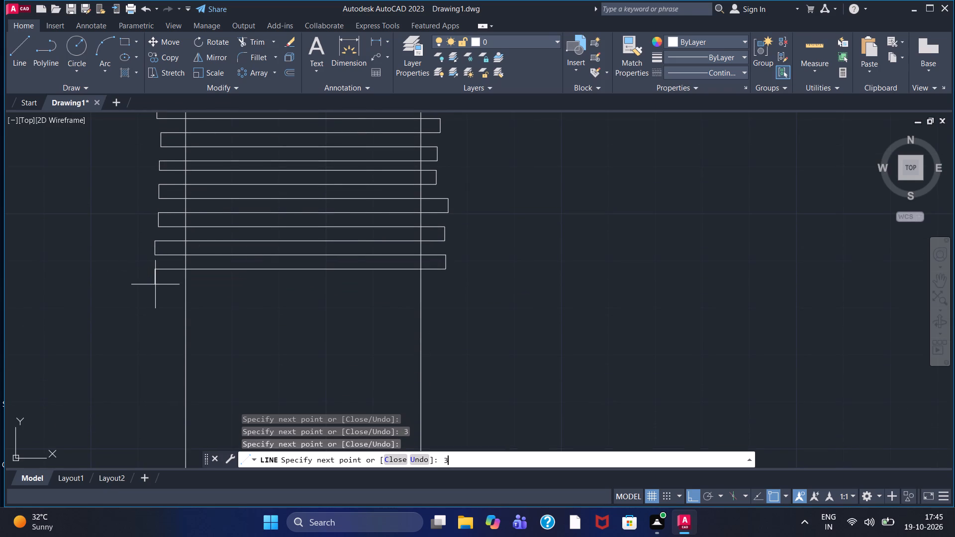
pyautogui.click(446, 282)
pyautogui.press('3')
pyautogui.press('Return')
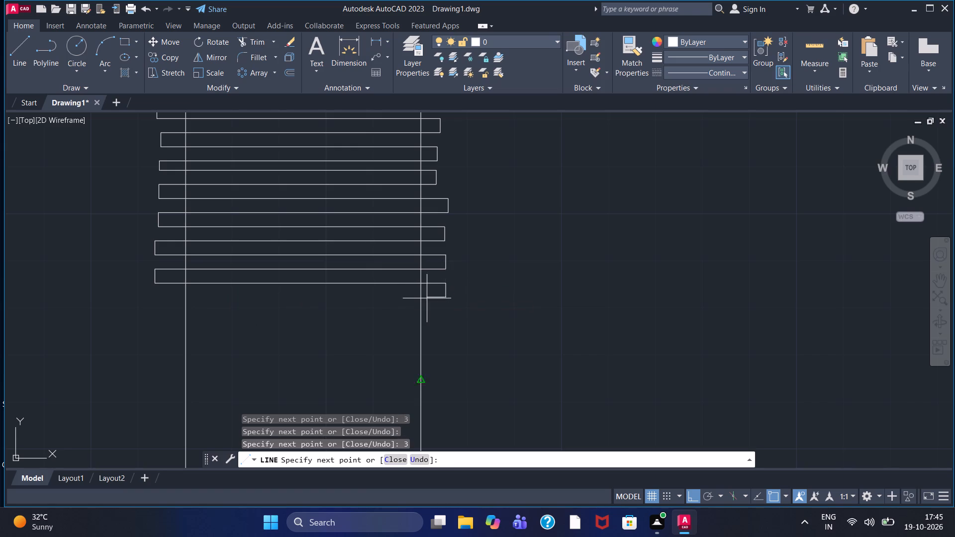
pyautogui.click(154, 308)
pyautogui.press('3')
pyautogui.press('Return')
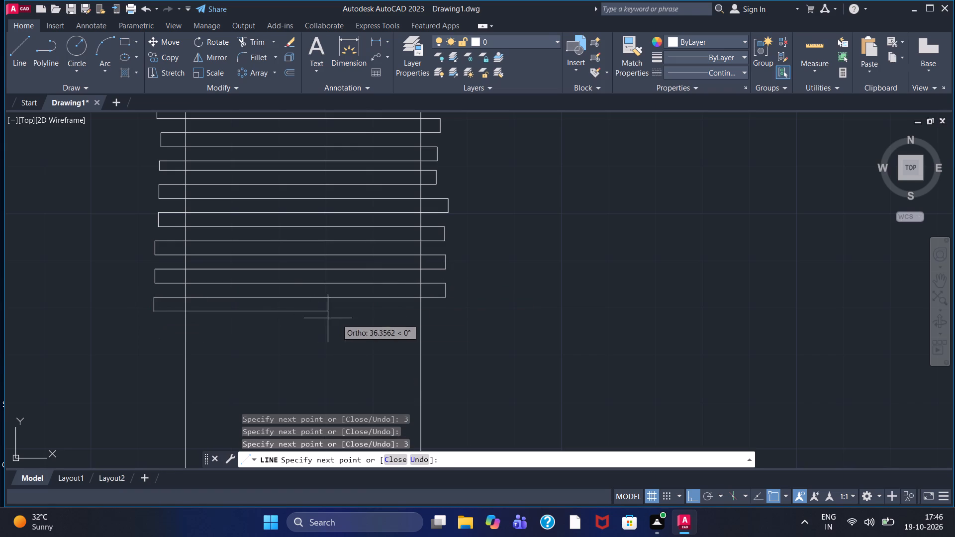
pyautogui.click(444, 319)
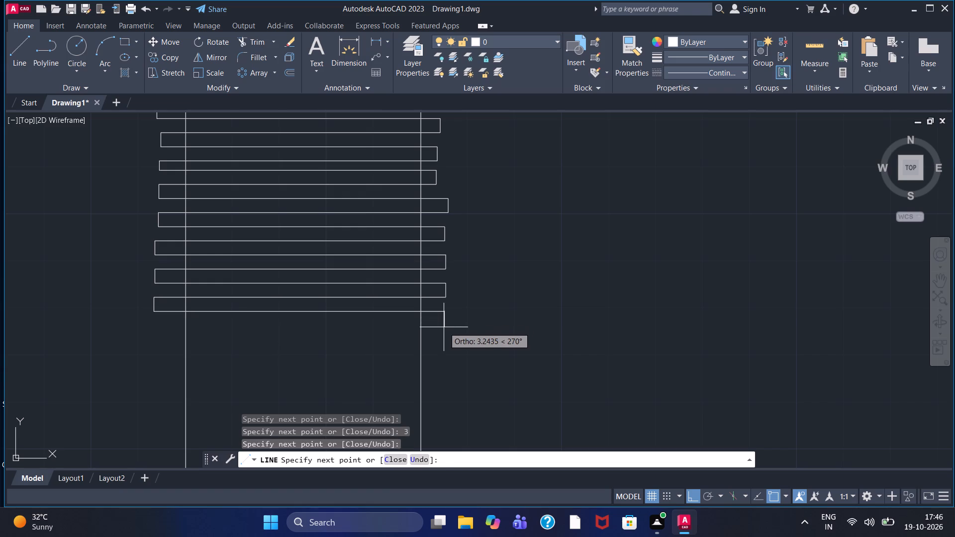
# Continue the zigzag with the forty-sixth to forty-eighth tooth lines at 3-unit spacing across the side view.
pyautogui.press('3')
pyautogui.press('Return')
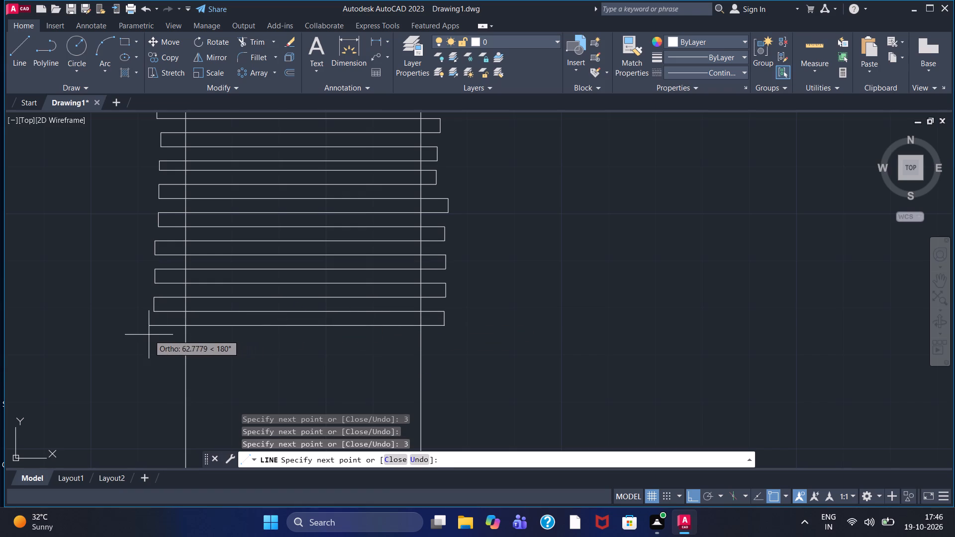
pyautogui.click(155, 336)
pyautogui.press('3')
pyautogui.press('Return')
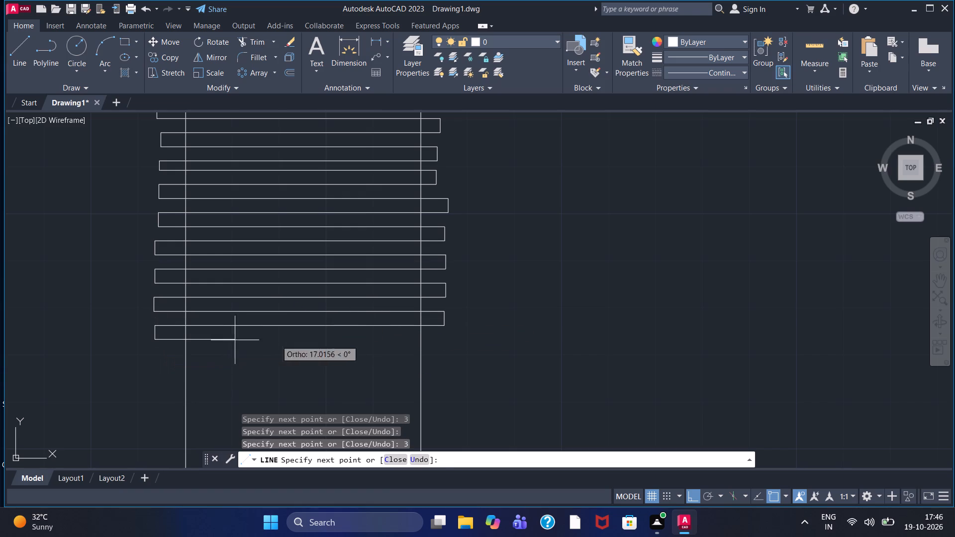
pyautogui.click(443, 342)
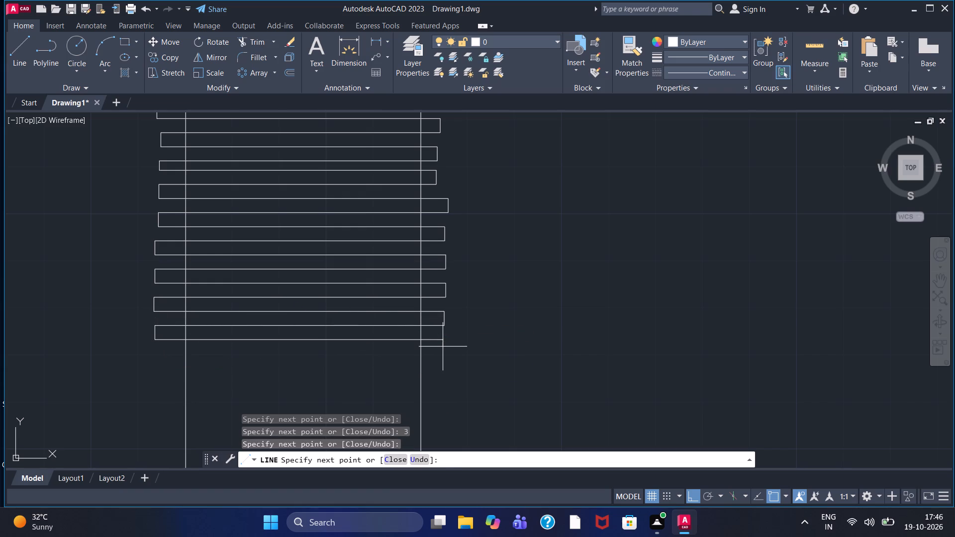
pyautogui.press('3')
pyautogui.press('Return')
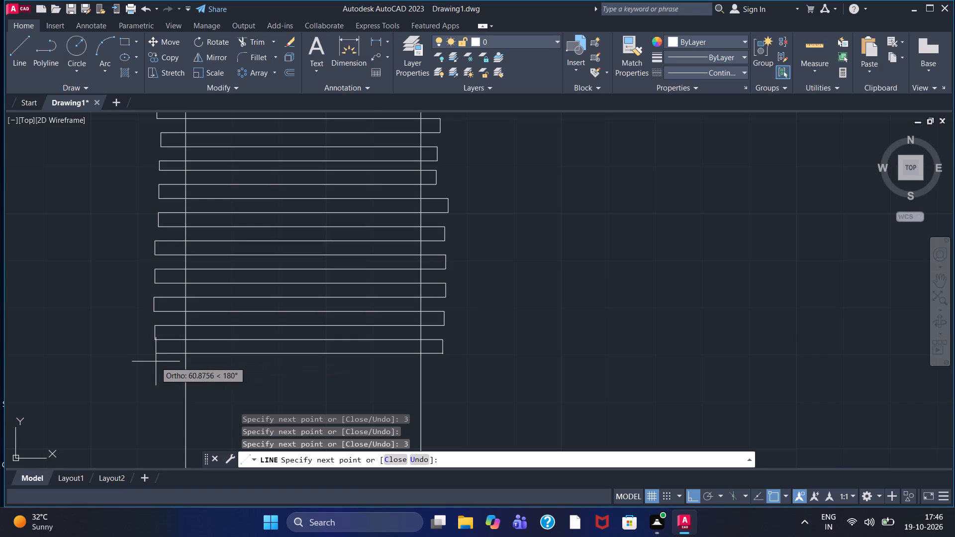
pyautogui.click(153, 362)
# Extend the zigzag with the forty-ninth to fifty-first tooth lines, stepping down 3 units before each pass across the side view.
pyautogui.press('3')
pyautogui.press('Return')
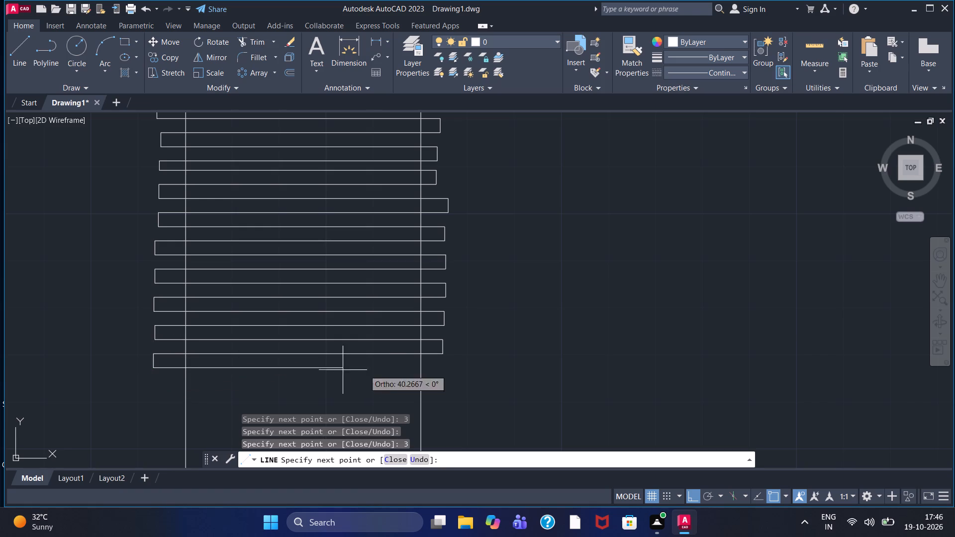
pyautogui.click(443, 369)
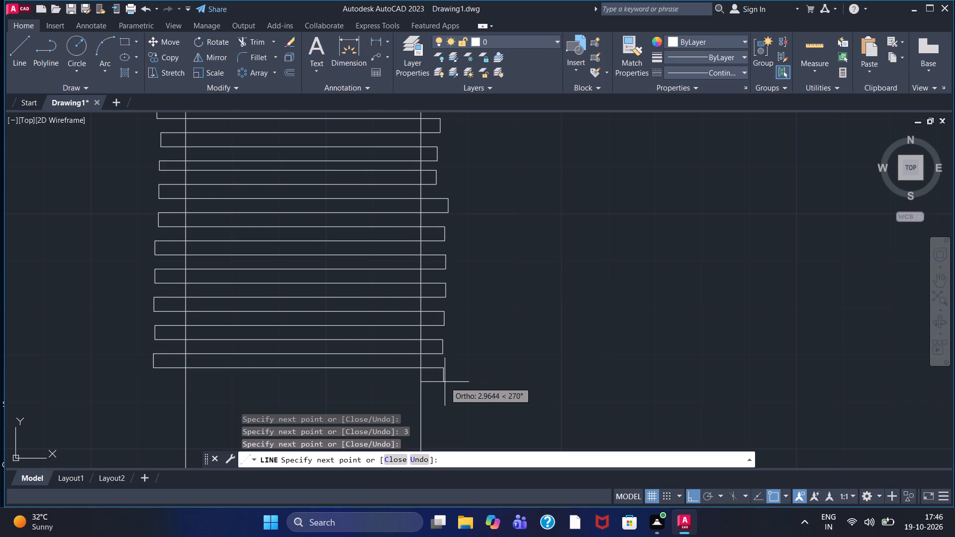
pyautogui.press('3')
pyautogui.press('Return')
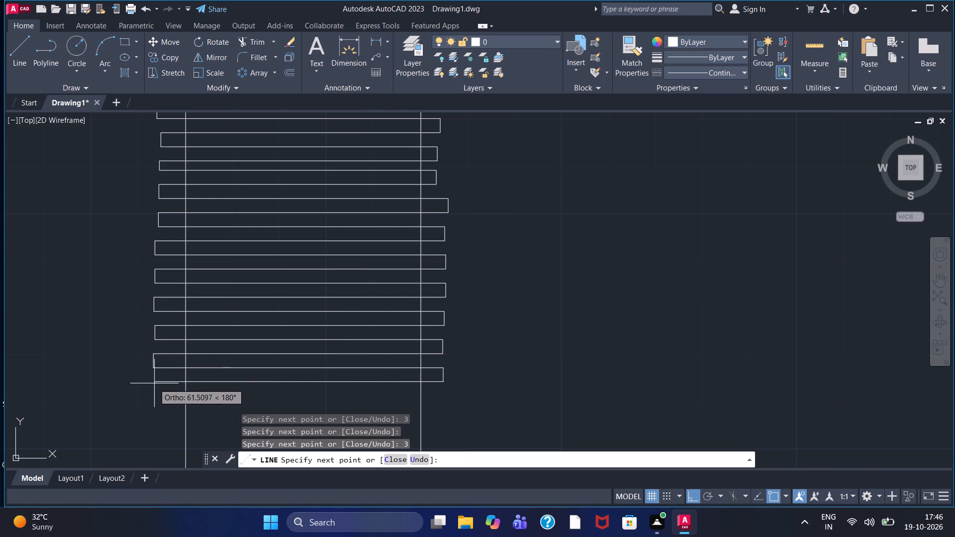
pyautogui.click(154, 383)
pyautogui.press('3')
pyautogui.press('Return')
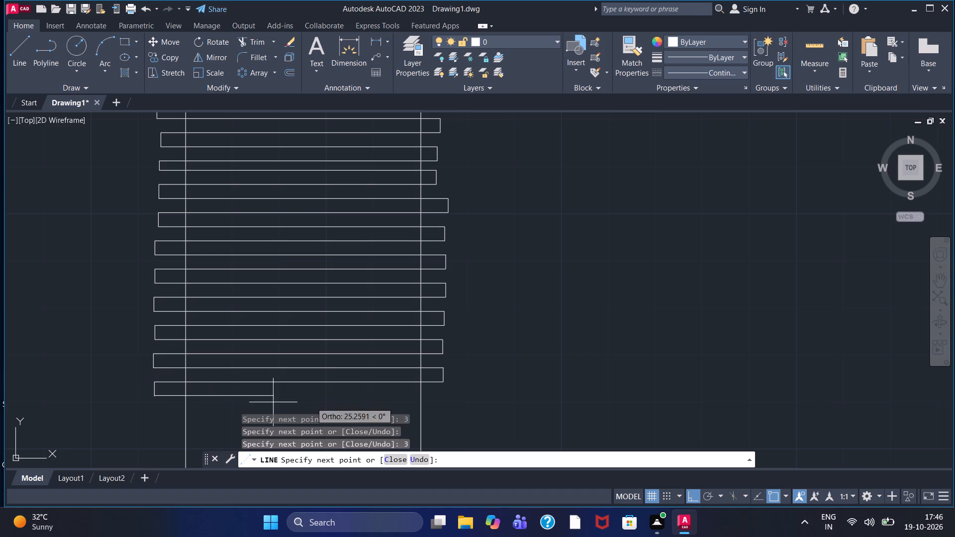
pyautogui.moveTo(434, 409); pyautogui.dragTo(439, 322, button='middle')
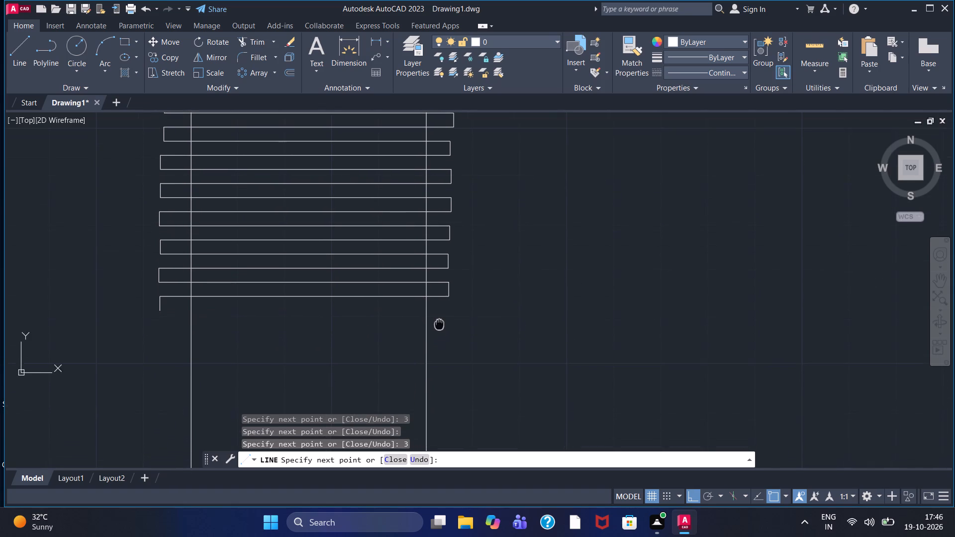
pyautogui.moveTo(439, 322); pyautogui.dragTo(439, 322, button='middle')
pyautogui.click(449, 320)
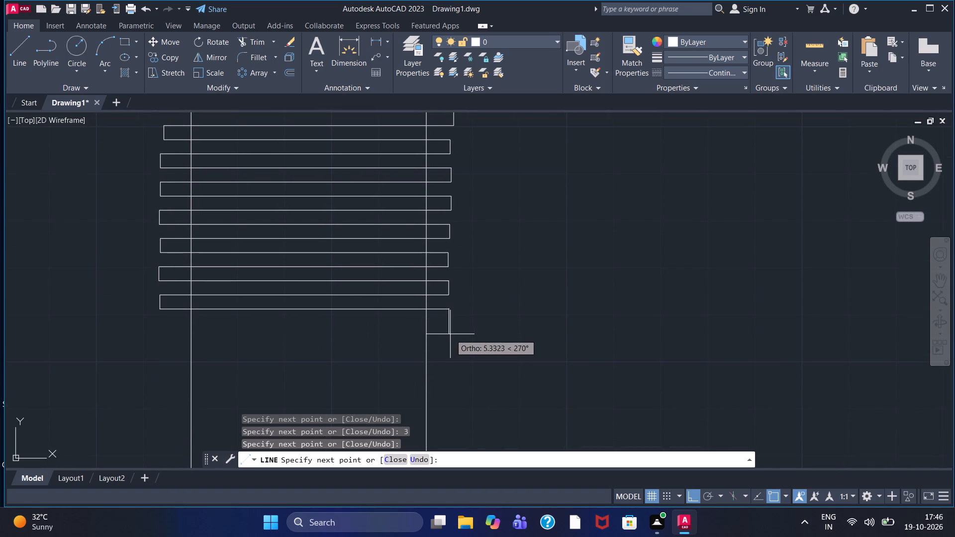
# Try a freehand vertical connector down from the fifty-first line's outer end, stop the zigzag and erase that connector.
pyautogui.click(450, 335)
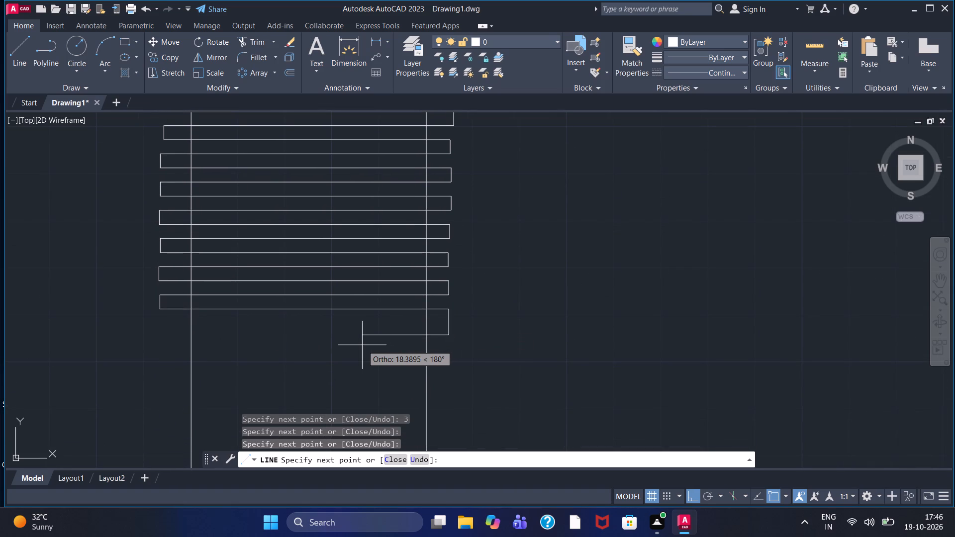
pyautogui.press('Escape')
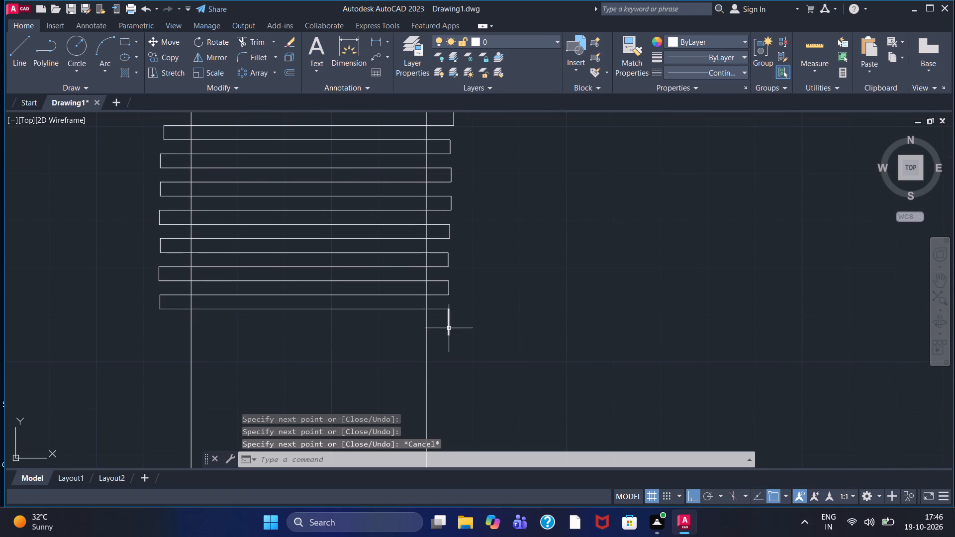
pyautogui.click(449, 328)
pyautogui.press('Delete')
# Restart the zigzag at the fifty-first line's outer end and draw the fifty-second to fifty-fourth tooth lines, spaced 3 units apart.
pyautogui.click(11, 57)
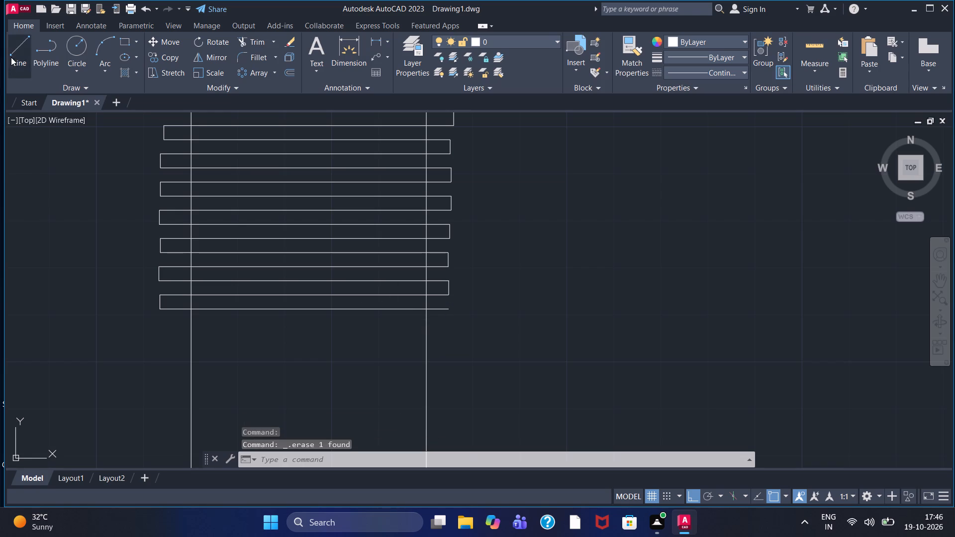
pyautogui.click(445, 312)
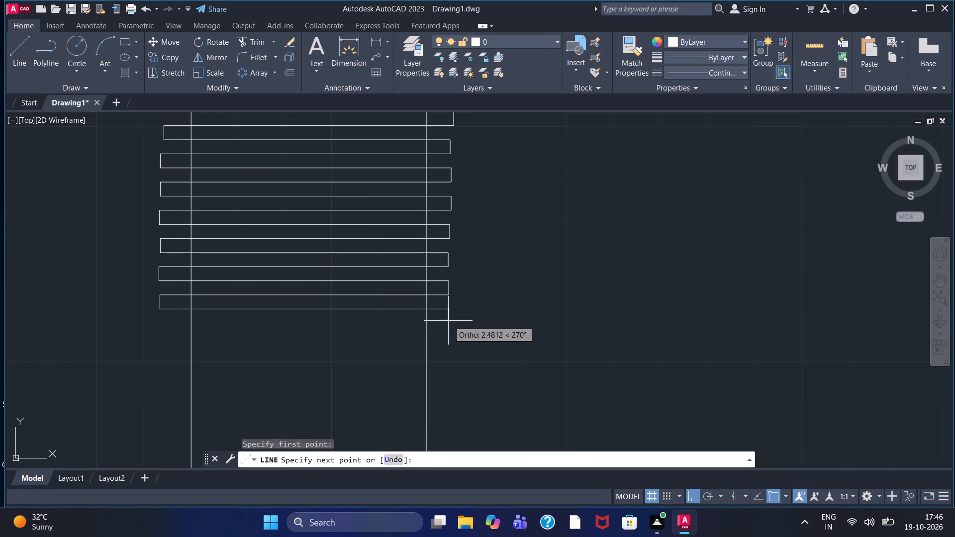
pyautogui.press('3')
pyautogui.press('Return')
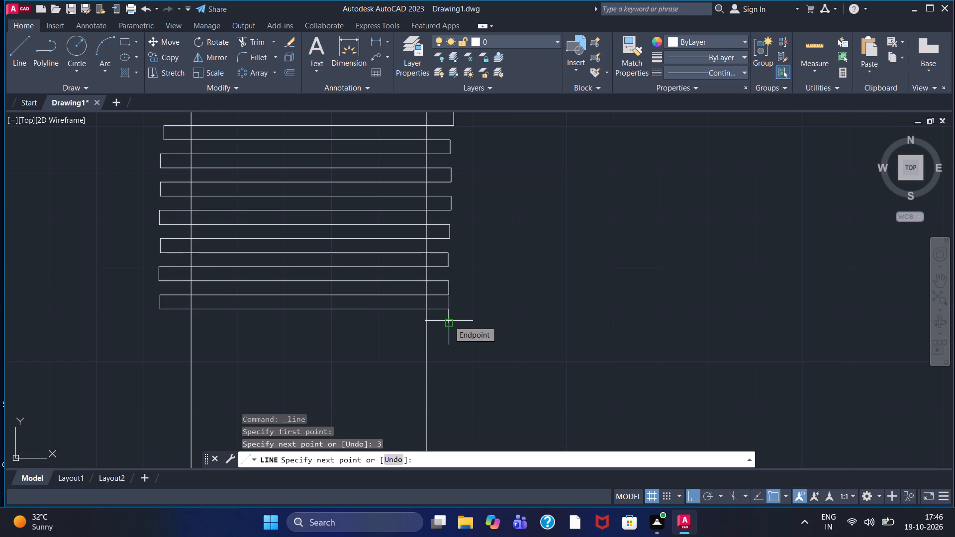
pyautogui.click(155, 328)
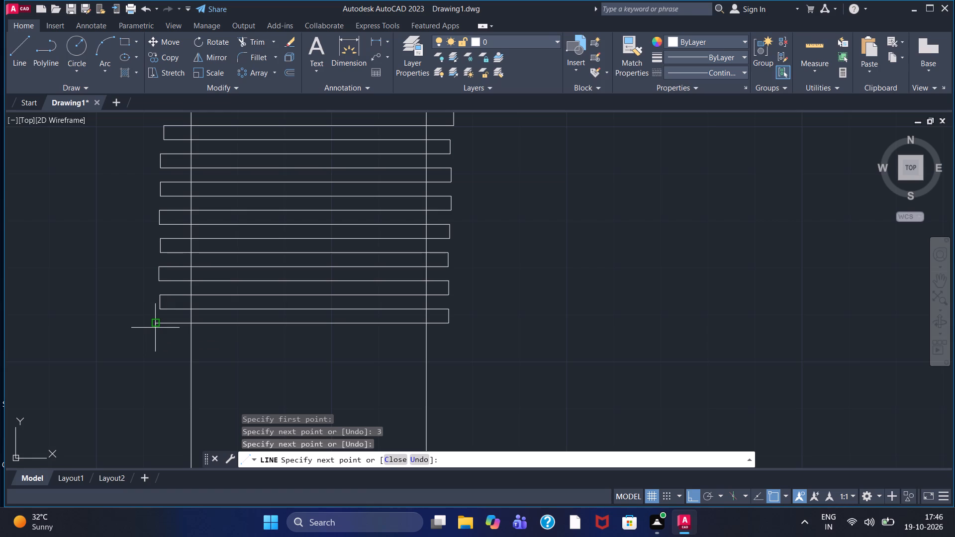
pyautogui.click(155, 328)
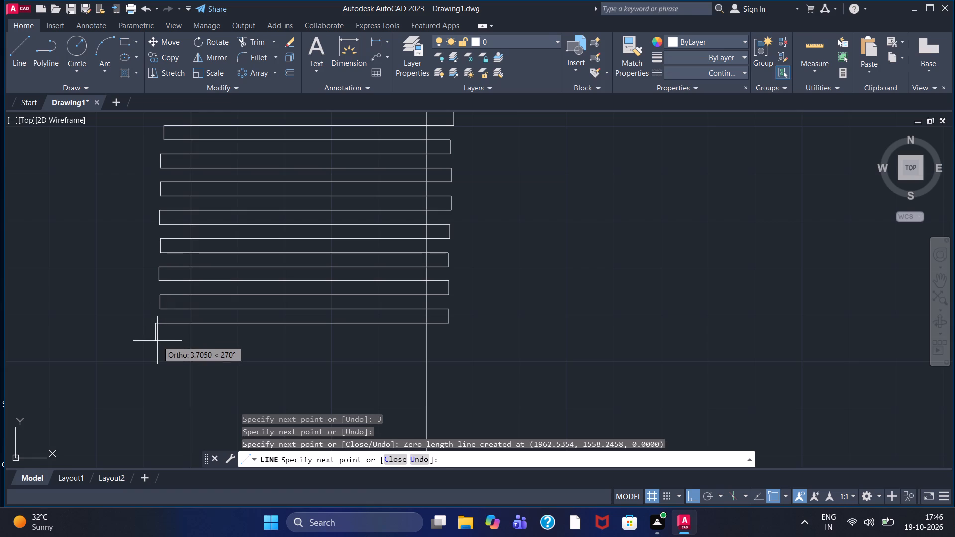
pyautogui.press('3')
pyautogui.press('Return')
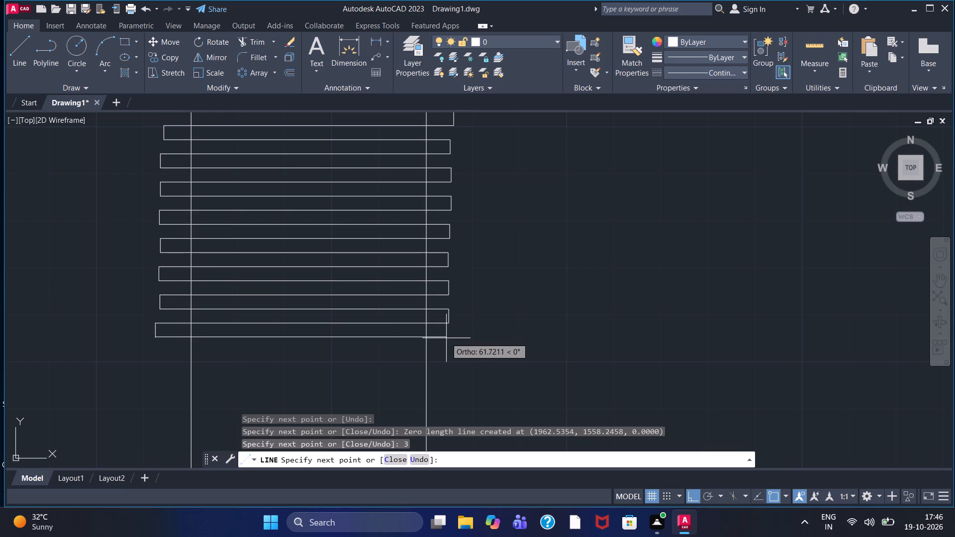
pyautogui.click(446, 338)
pyautogui.press('3')
pyautogui.press('Return')
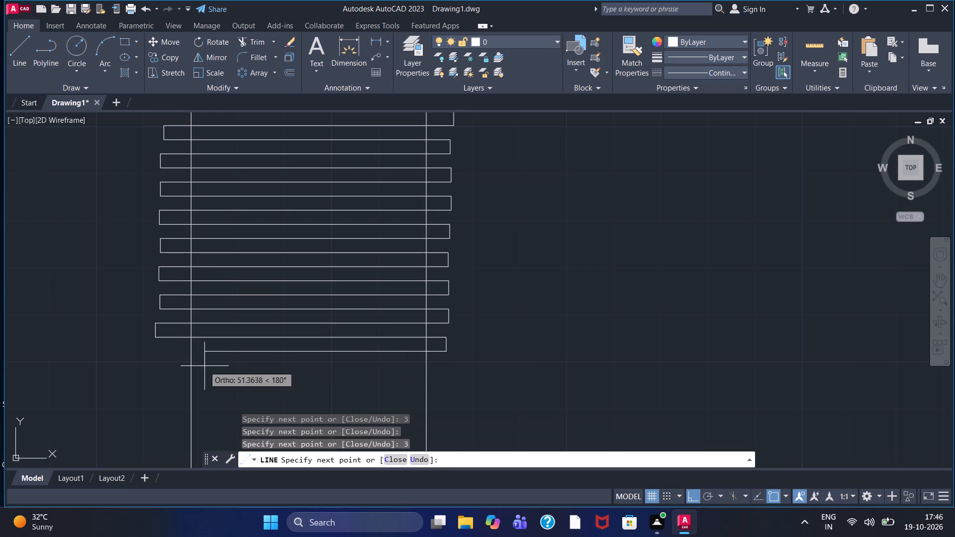
pyautogui.click(154, 364)
# Add the fifty-fifth to fifty-seventh tooth lines at 3-unit spacing, overhanging both vertical edges of the side view.
pyautogui.press('3')
pyautogui.press('Return')
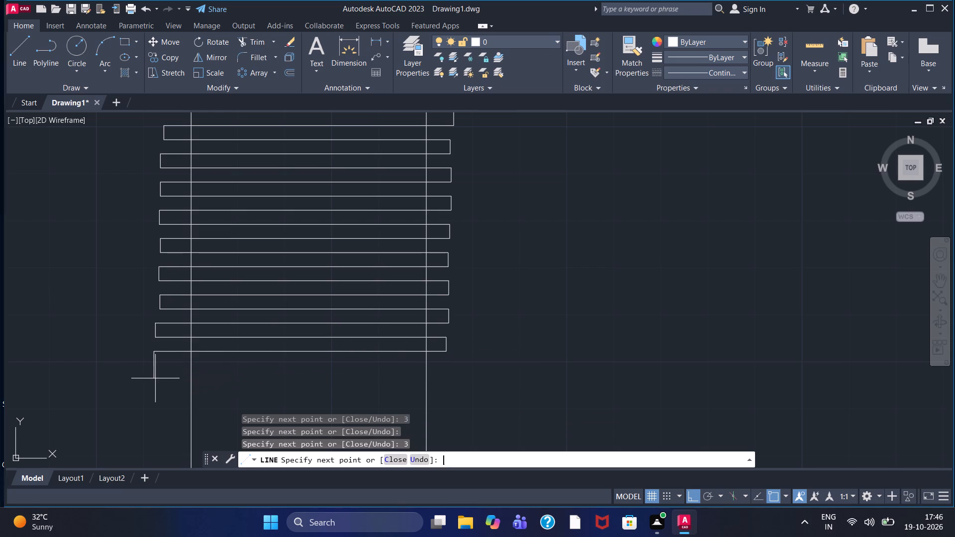
pyautogui.moveTo(445, 366); pyautogui.dragTo(443, 384)
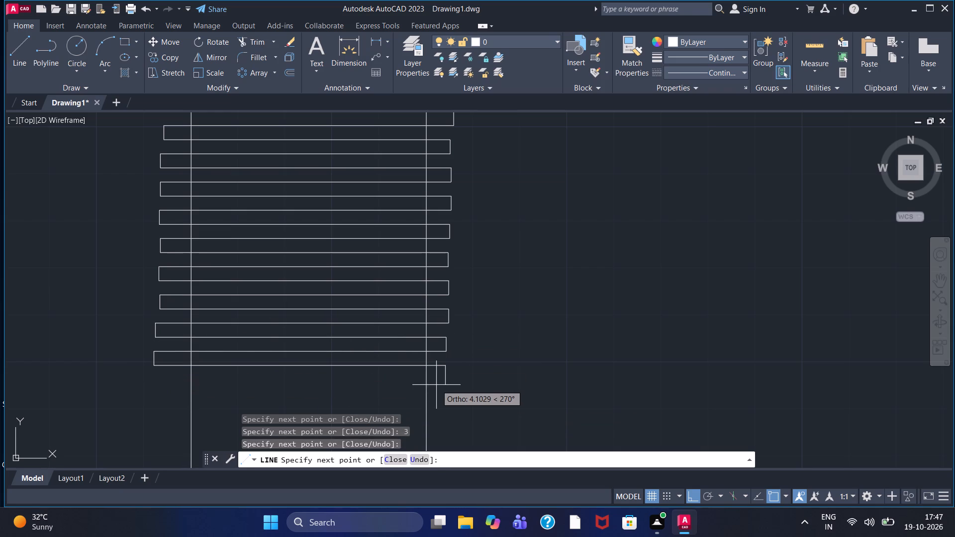
pyautogui.press('3')
pyautogui.press('Return')
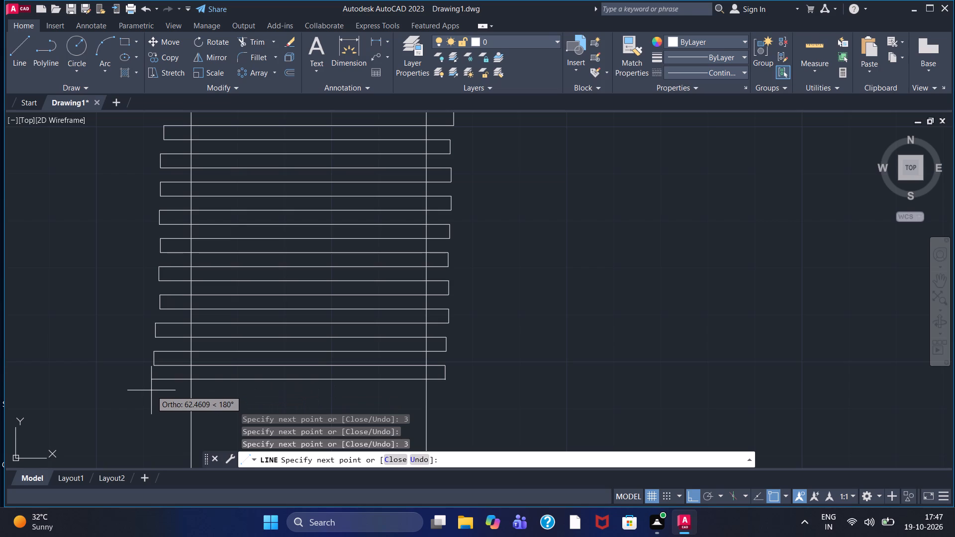
pyautogui.click(151, 390)
pyautogui.moveTo(152, 389); pyautogui.dragTo(171, 243, button='middle')
pyautogui.press('3')
pyautogui.press('Return')
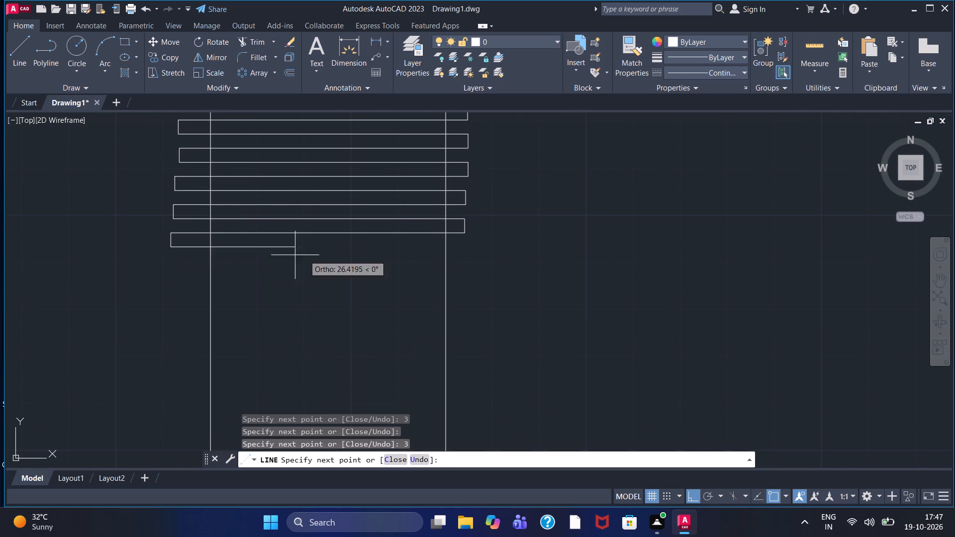
pyautogui.click(464, 262)
# Continue the zigzag with the fifty-eighth to sixtieth tooth lines, stepping down 3 units before each pass.
pyautogui.press('3')
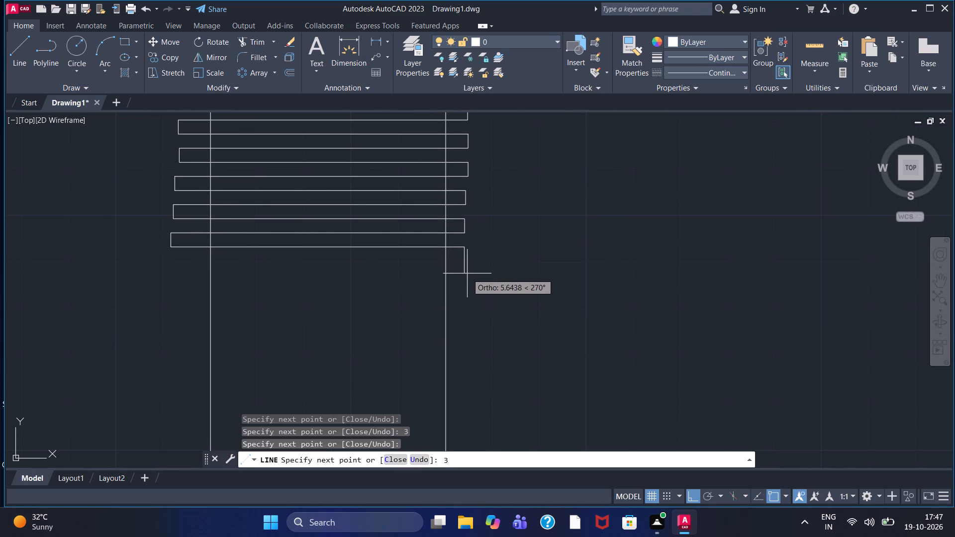
pyautogui.press('Return')
pyautogui.click(171, 285)
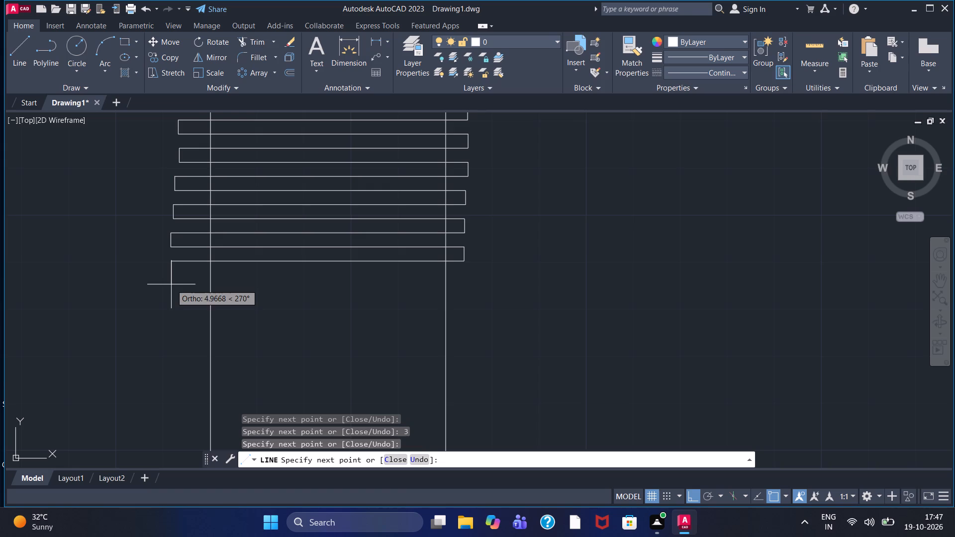
pyautogui.press('3')
pyautogui.press('Return')
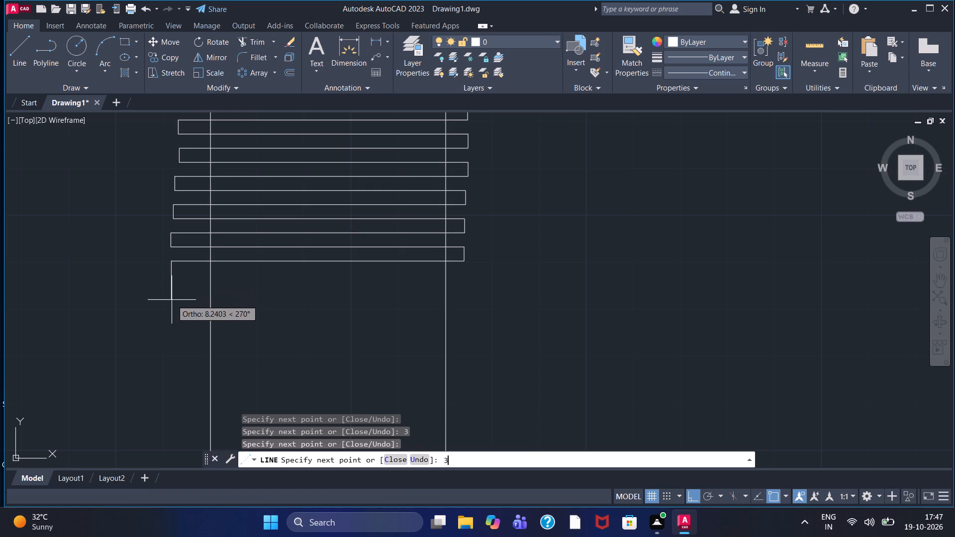
pyautogui.click(462, 288)
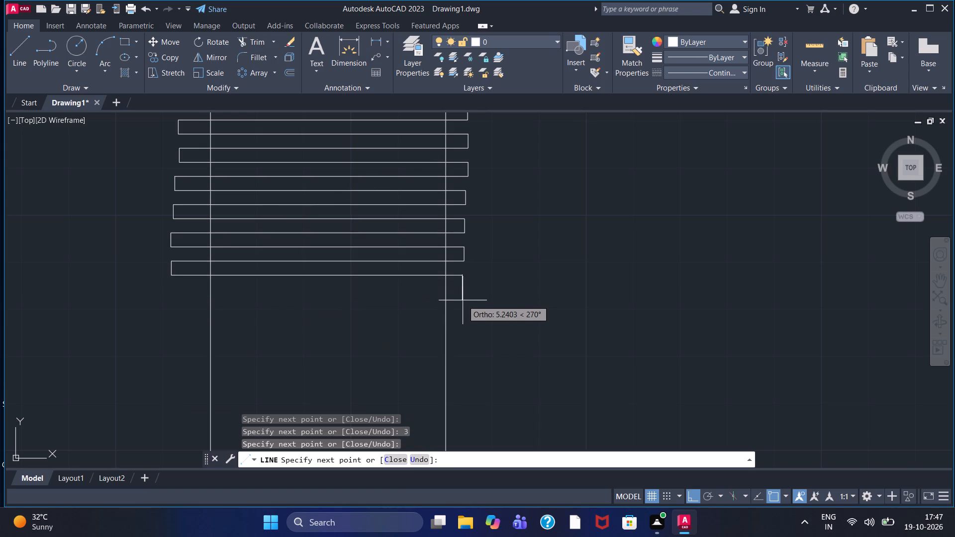
pyautogui.press('3')
pyautogui.press('Return')
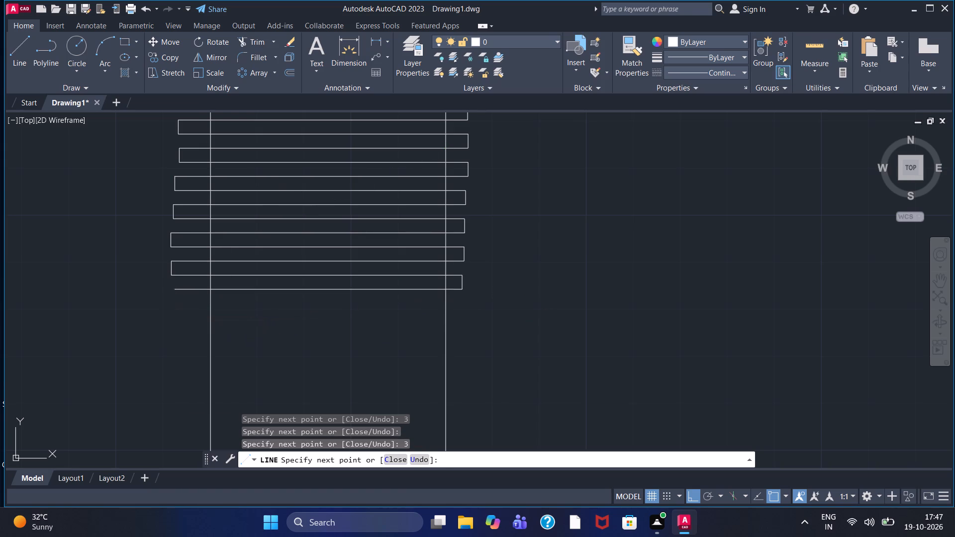
pyautogui.click(175, 309)
# Draw the sixty-first to sixty-third tooth lines at 3-unit spacing across both side-view edges.
pyautogui.press('3')
pyautogui.press('Return')
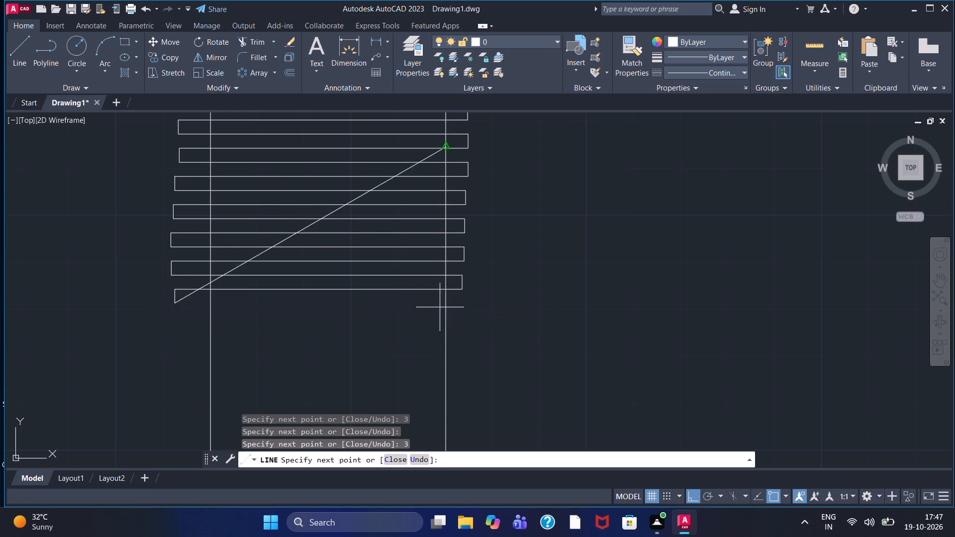
pyautogui.click(466, 307)
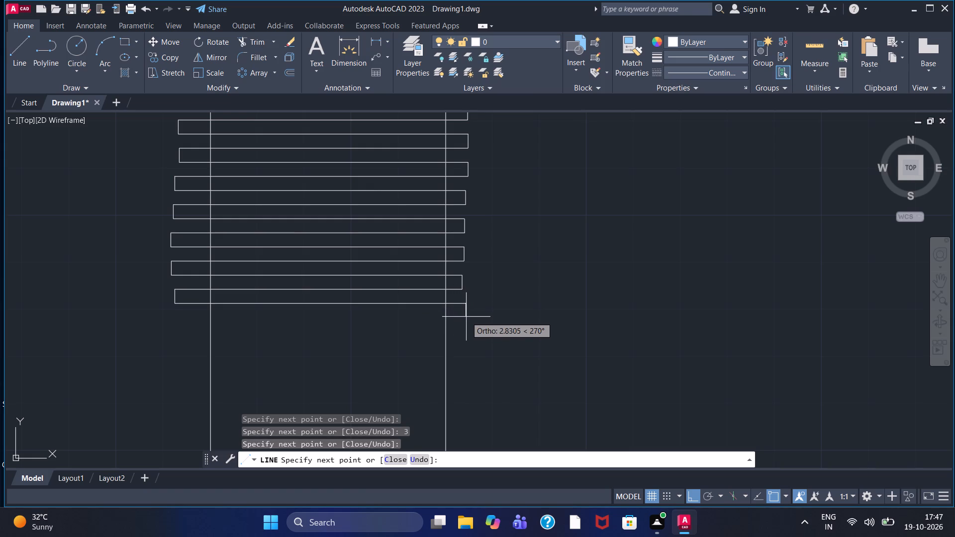
pyautogui.press('3')
pyautogui.press('Return')
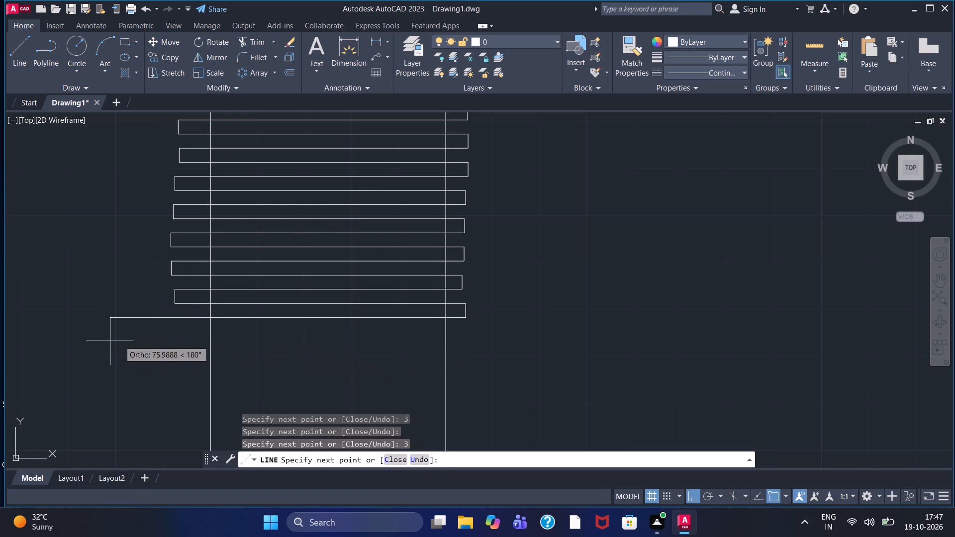
pyautogui.click(174, 329)
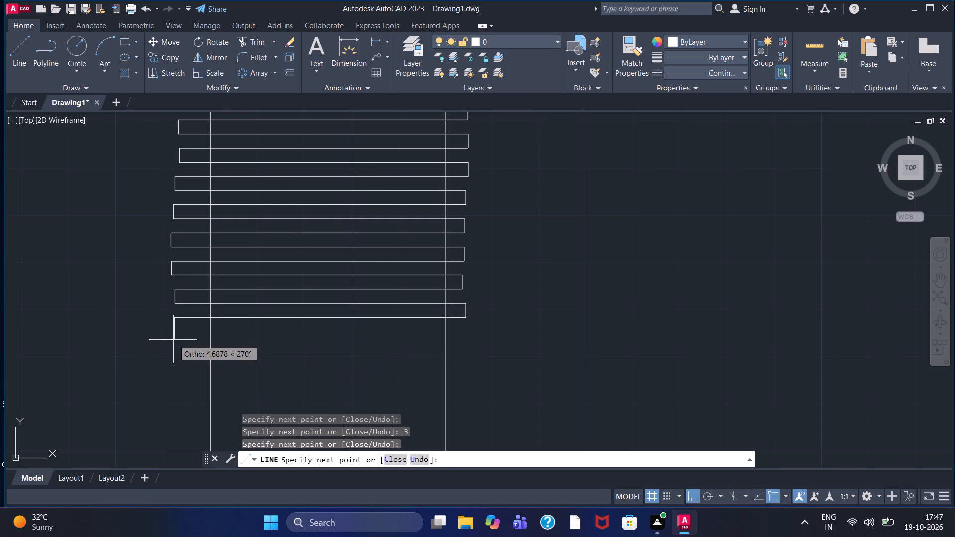
pyautogui.press('3')
pyautogui.press('Return')
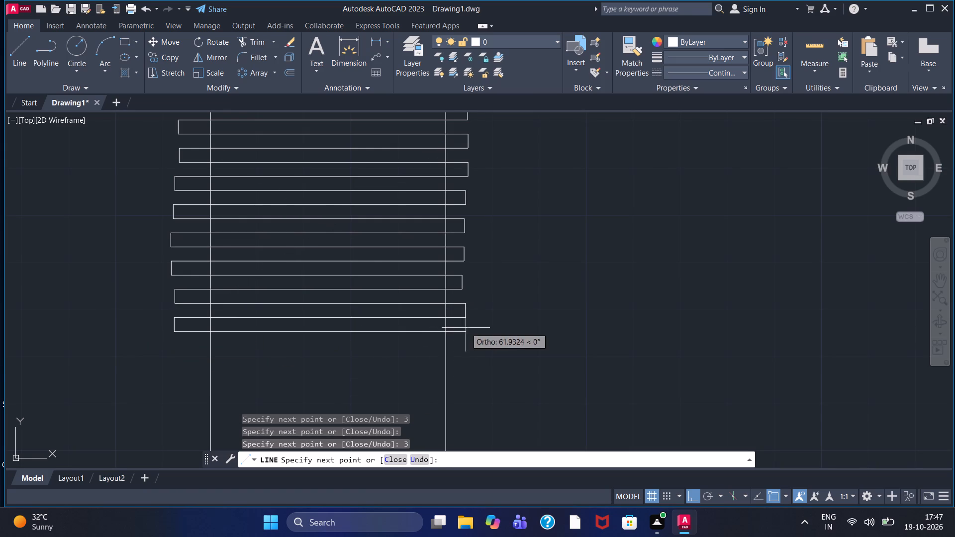
pyautogui.click(469, 330)
# Continue the zigzag with the sixty-fourth to sixty-sixth tooth lines, about 63 units long and spaced 3 units apart.
pyautogui.moveTo(463, 331); pyautogui.dragTo(469, 183, button='middle')
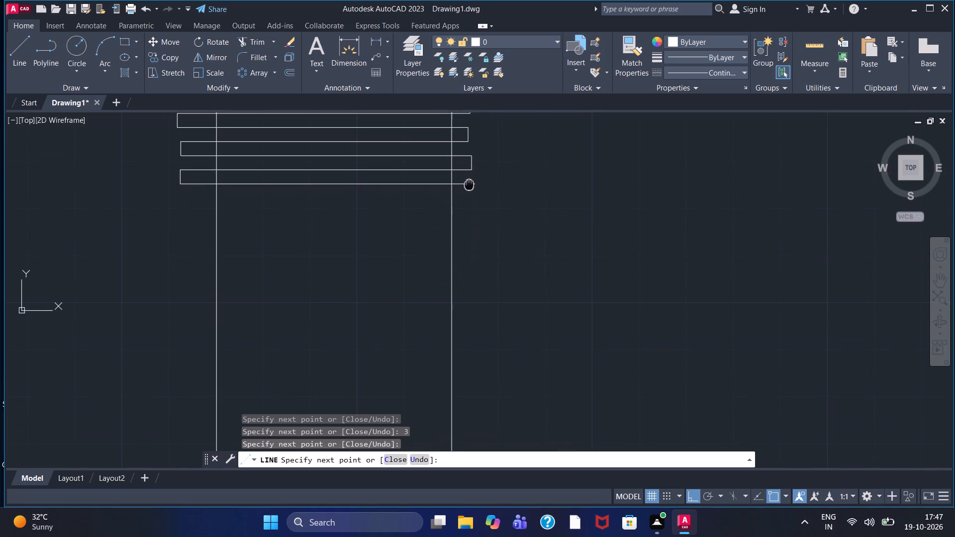
pyautogui.press('3')
pyautogui.press('Return')
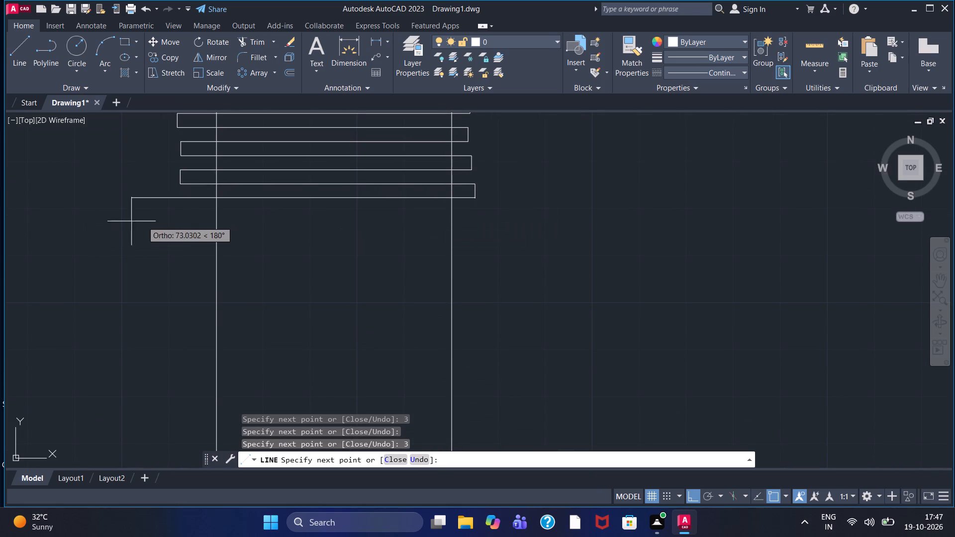
pyautogui.click(176, 210)
pyautogui.press('3')
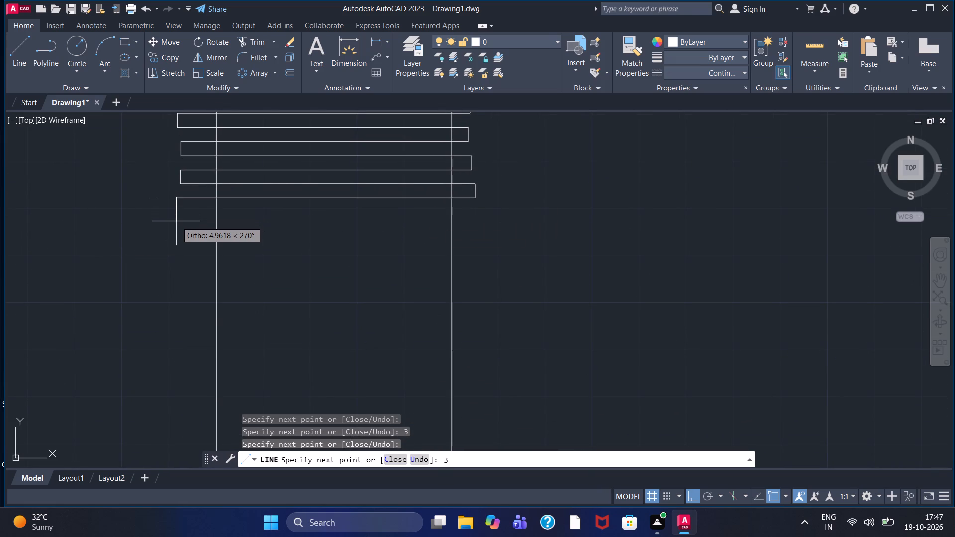
pyautogui.press('Return')
pyautogui.click(477, 226)
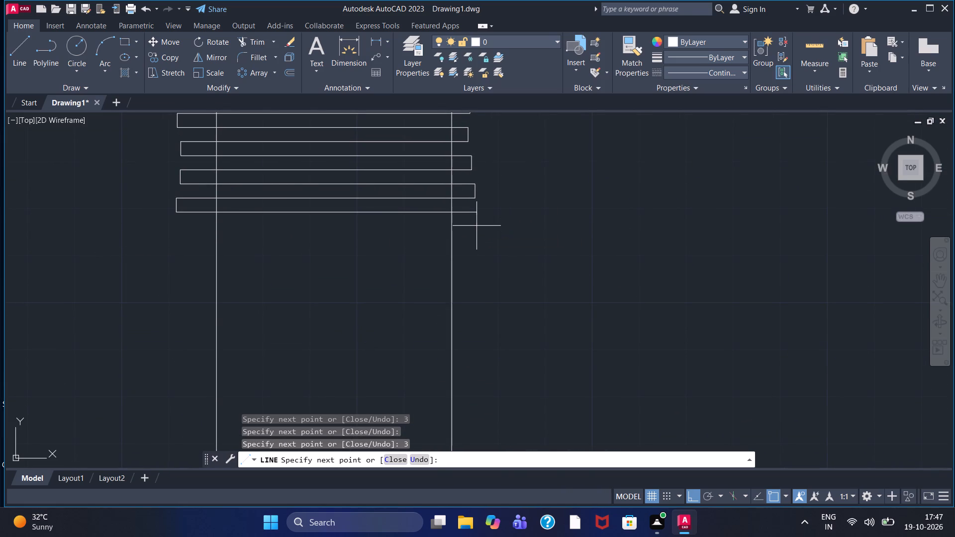
pyautogui.press('3')
pyautogui.press('Return')
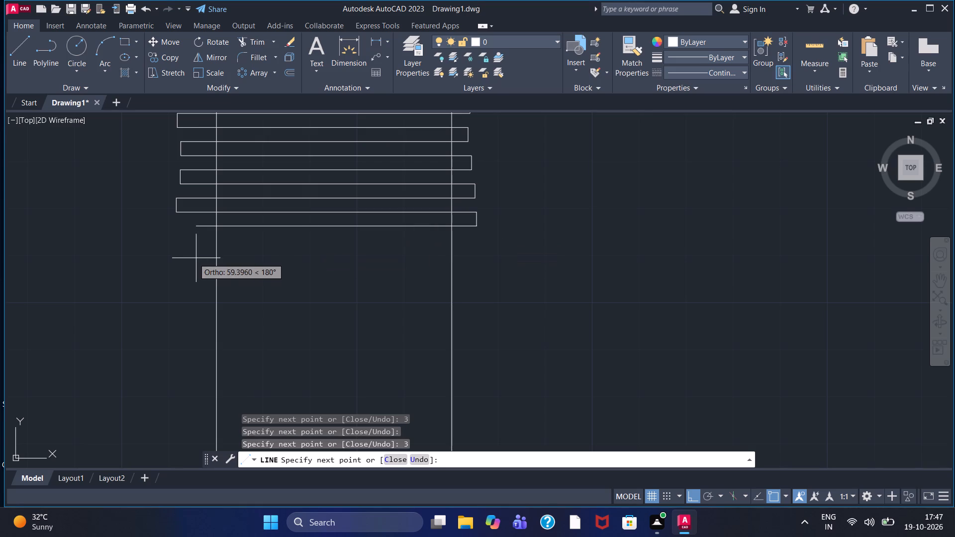
pyautogui.click(177, 257)
# Add the sixty-seventh to sixty-ninth tooth lines at 3-unit spacing, overhanging both vertical edges of the side view.
pyautogui.press('3')
pyautogui.press('Return')
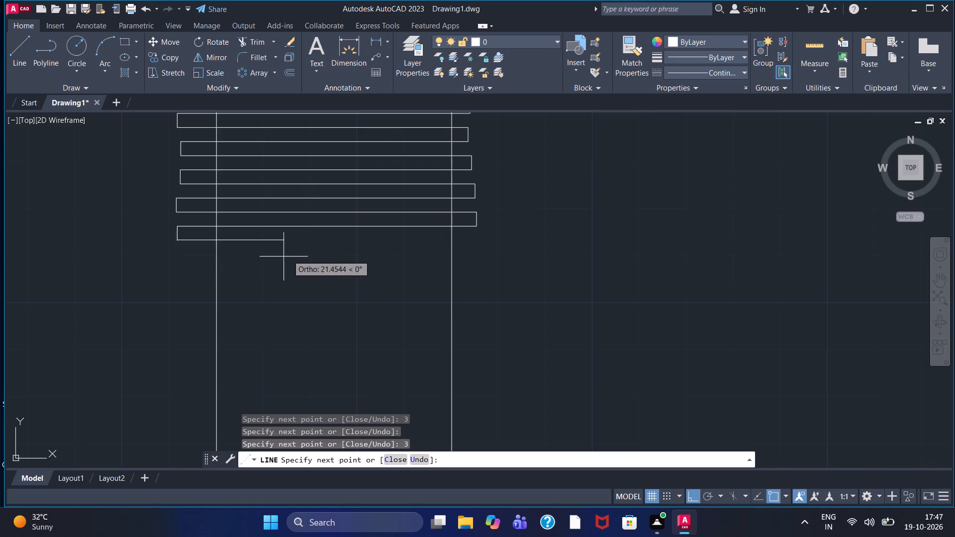
pyautogui.click(473, 252)
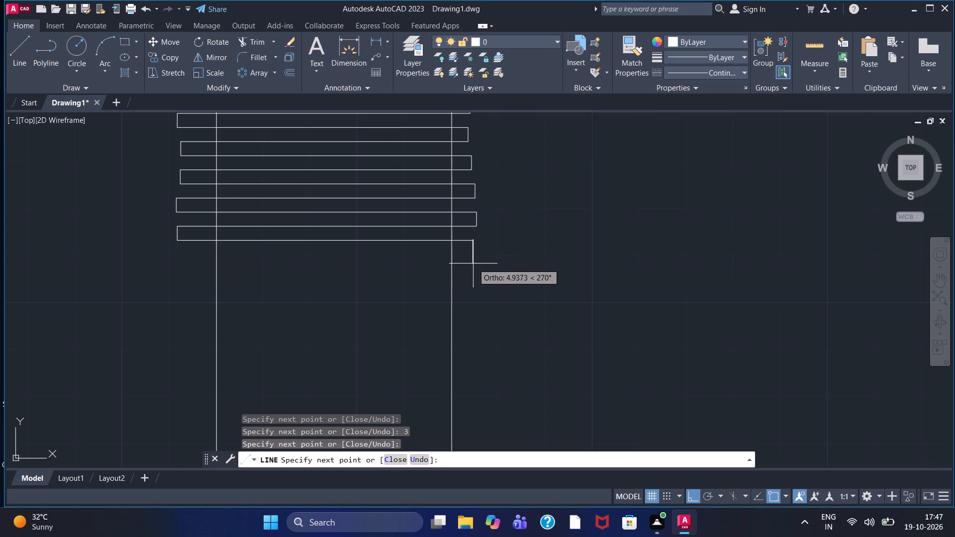
pyautogui.press('3')
pyautogui.press('Return')
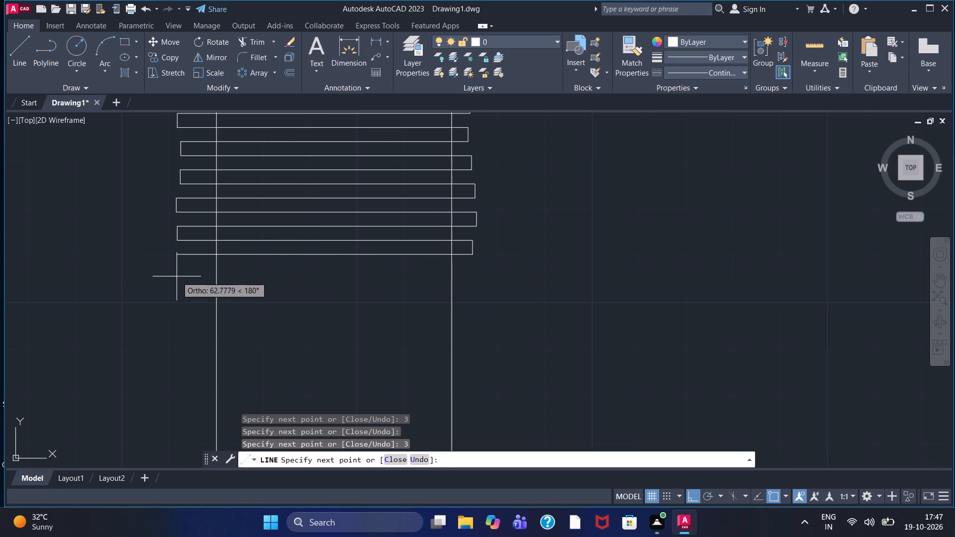
pyautogui.click(177, 276)
pyautogui.press('3')
pyautogui.press('Return')
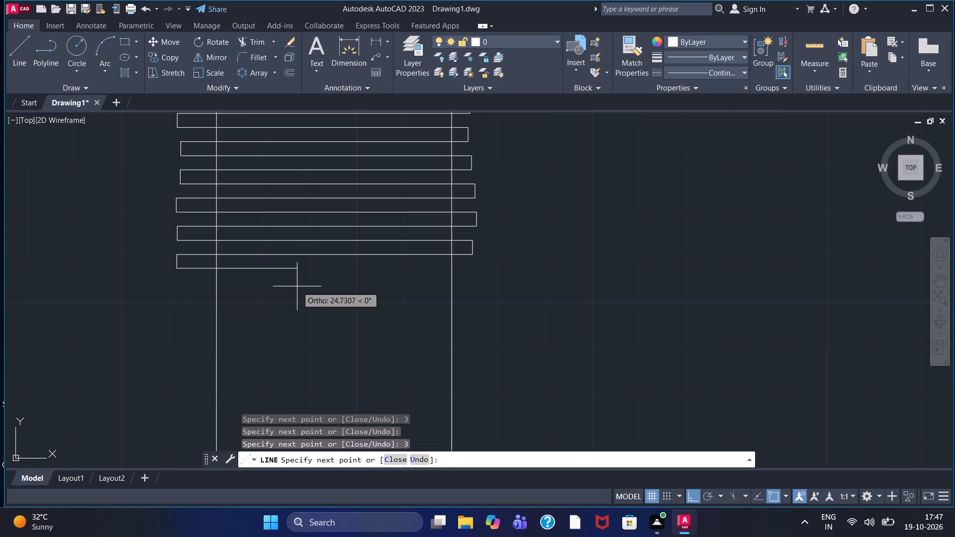
pyautogui.click(472, 276)
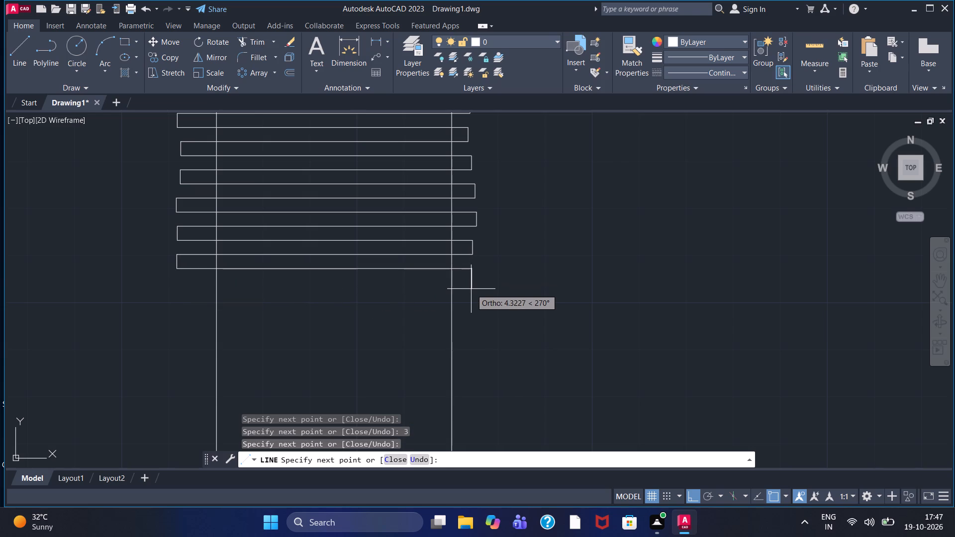
# Draw the seventieth to seventy-second tooth lines across the side view, stepping down 3 units before each pass.
pyautogui.press('3')
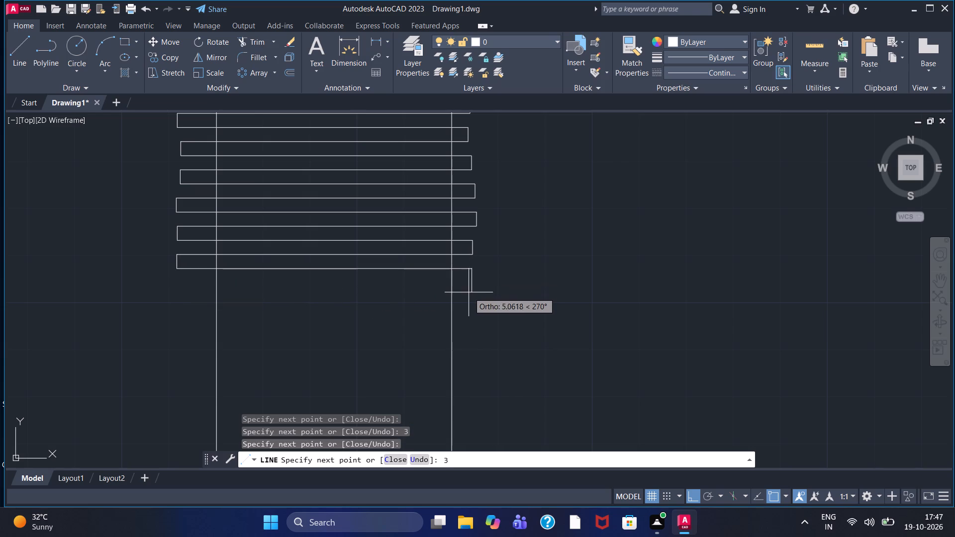
pyautogui.press('Return')
pyautogui.click(176, 301)
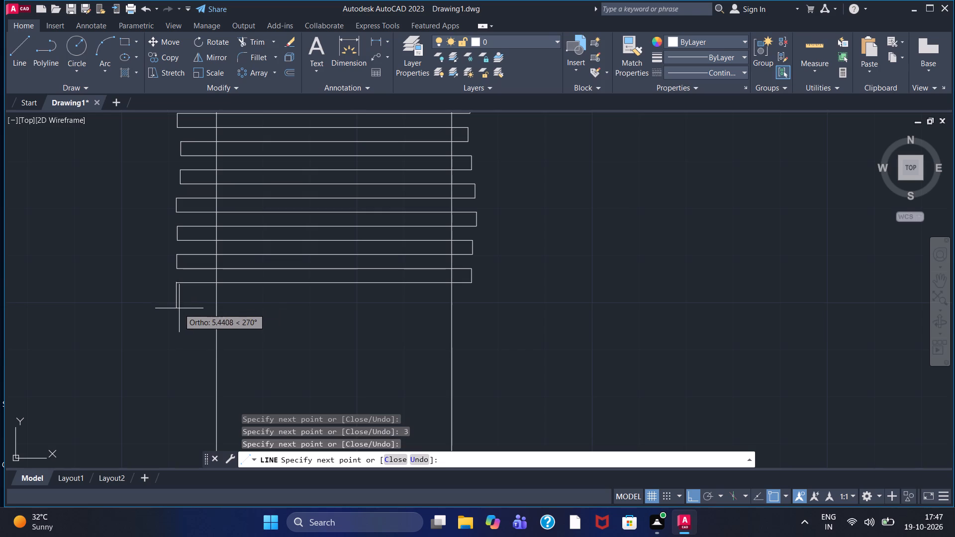
pyautogui.press('3')
pyautogui.press('Return')
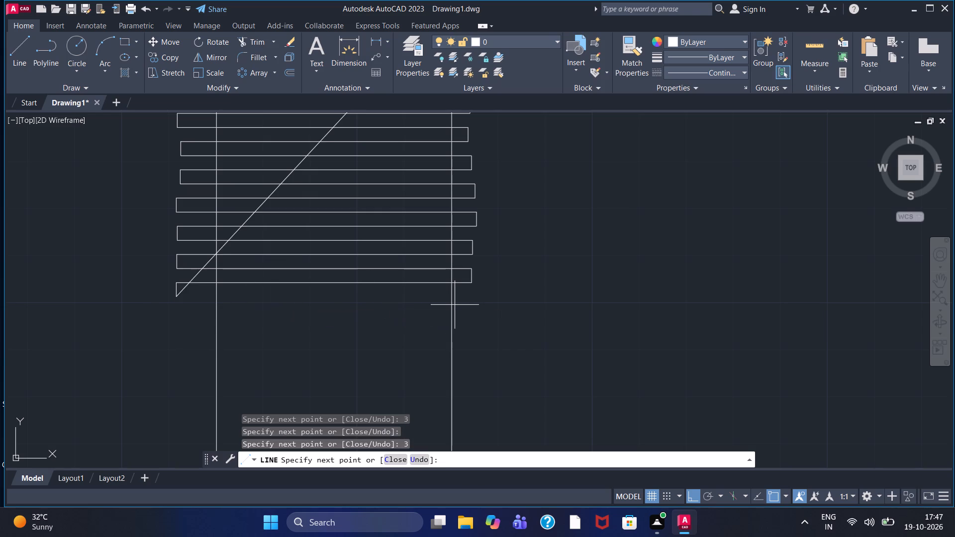
pyautogui.click(480, 301)
pyautogui.press('3')
pyautogui.press('Return')
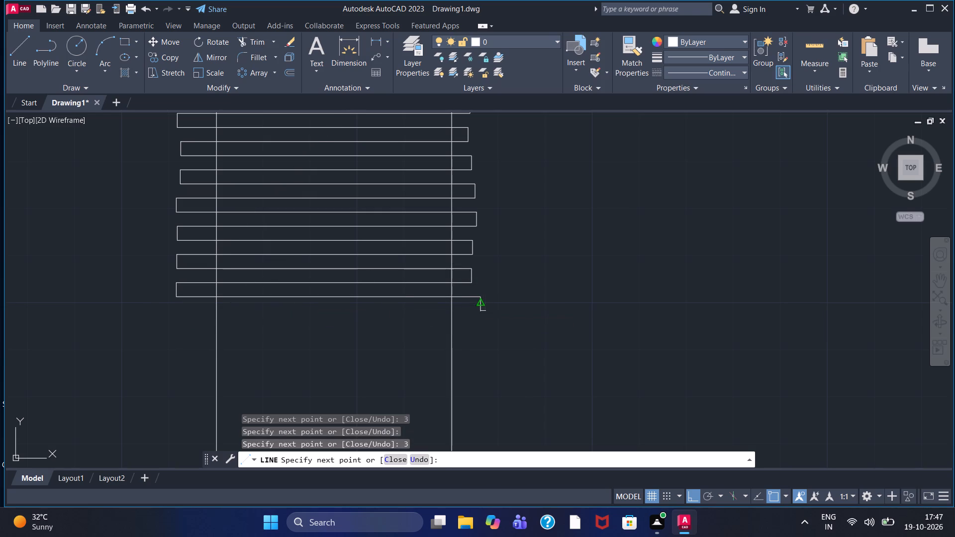
pyautogui.click(180, 328)
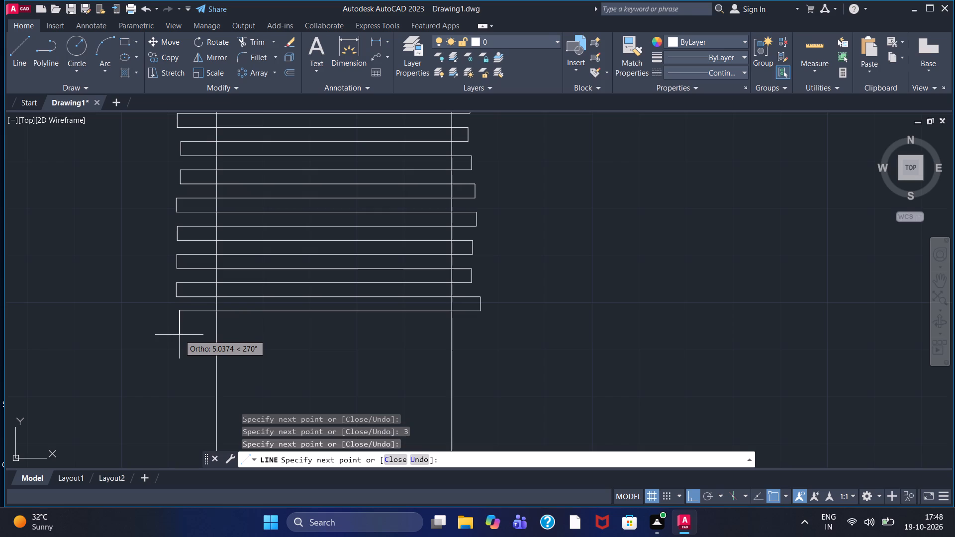
# Extend the zigzag with the seventy-third to seventy-fifth tooth lines, about 63 units long at 3-unit spacing.
pyautogui.press('3')
pyautogui.press('Return')
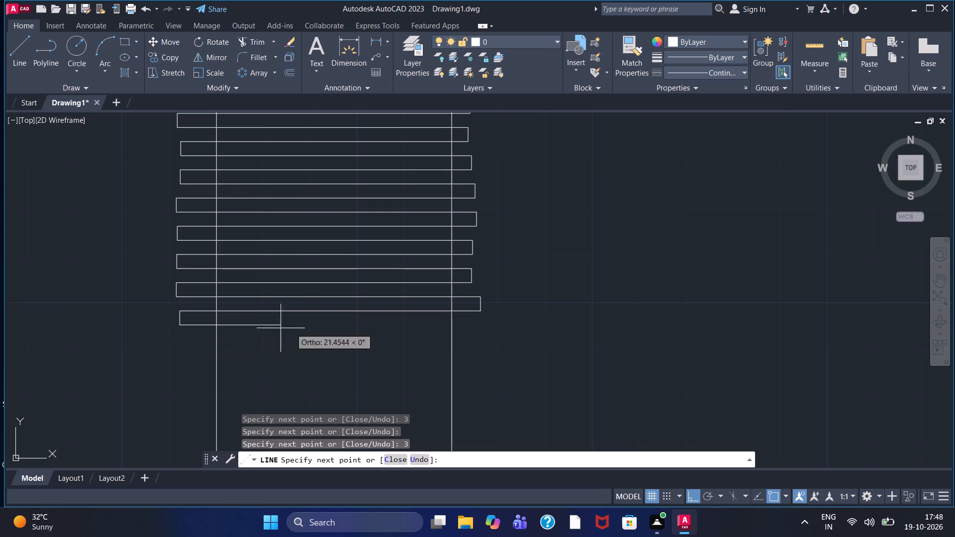
pyautogui.click(477, 326)
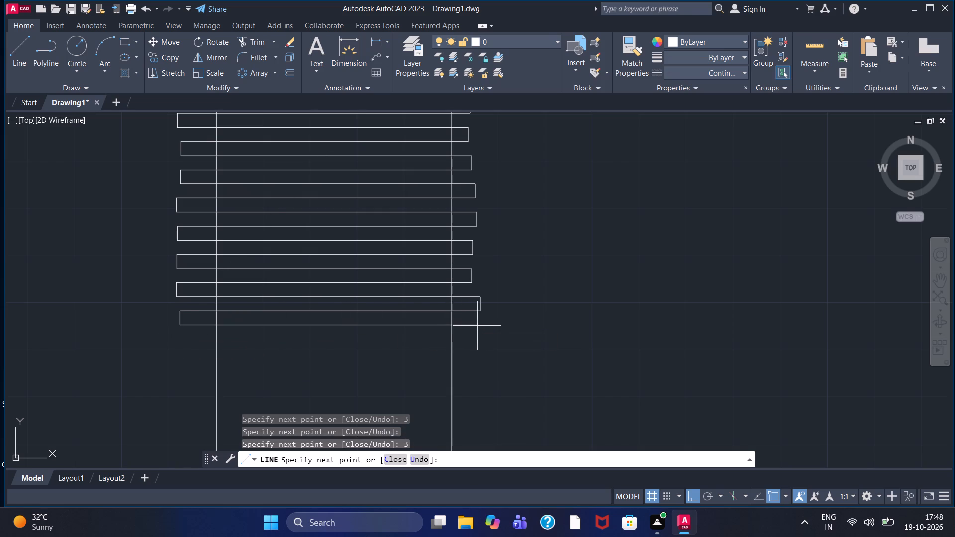
pyautogui.press('3')
pyautogui.press('Return')
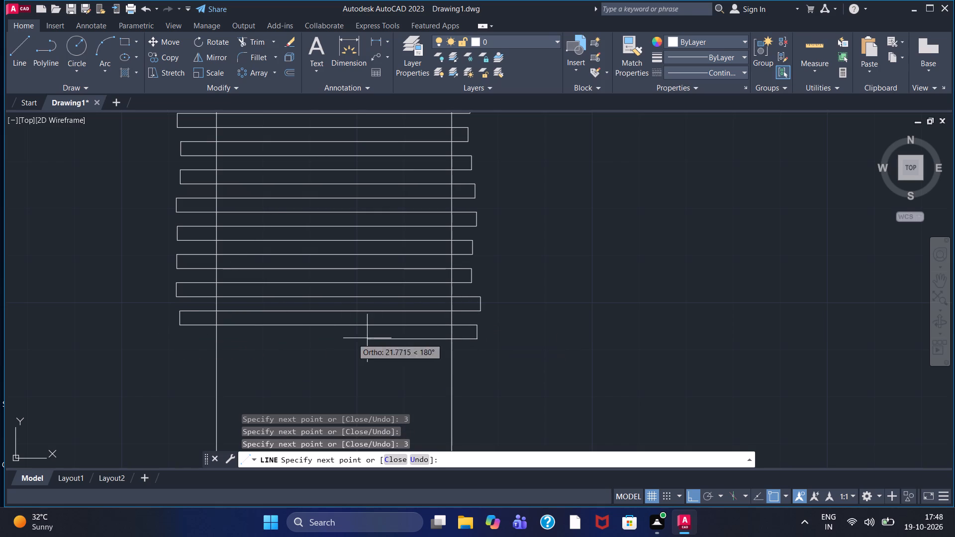
pyautogui.click(182, 351)
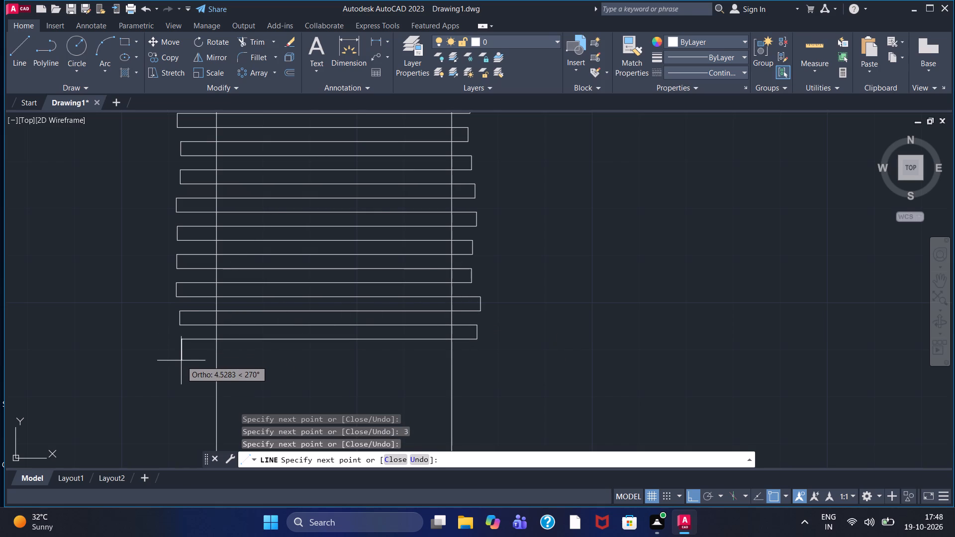
pyautogui.press('3')
pyautogui.press('Return')
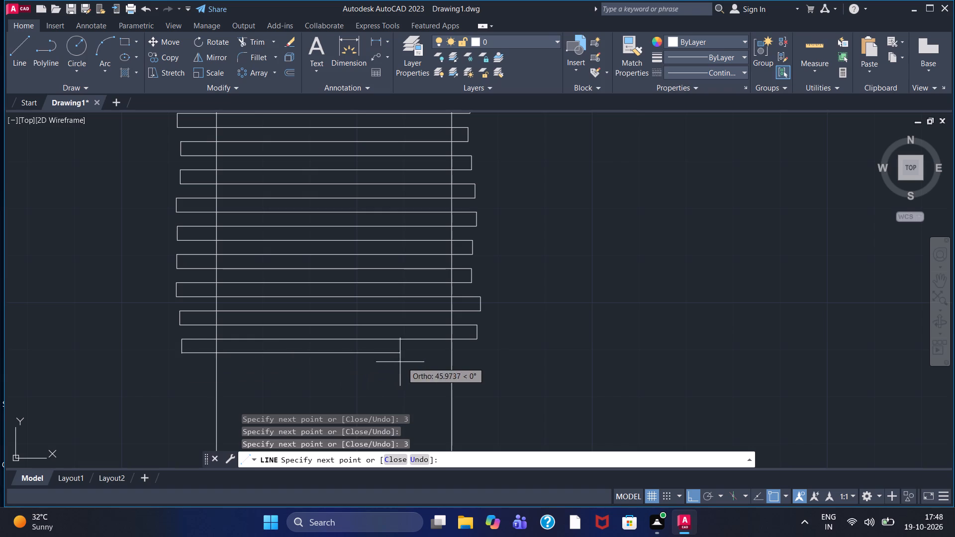
pyautogui.click(478, 358)
# Draw the seventy-sixth to seventy-eighth tooth lines at 3-unit spacing, crossing both vertical edges of the side view.
pyautogui.press('3')
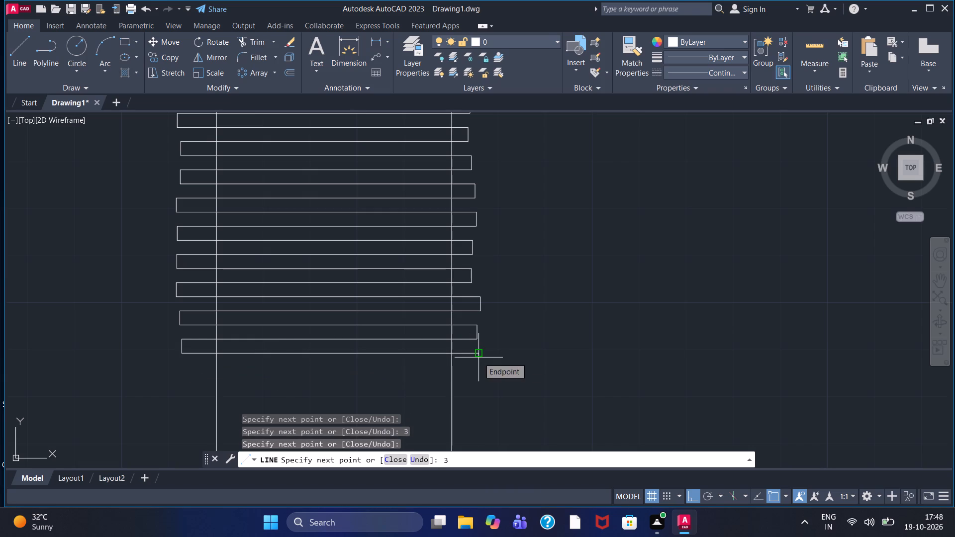
pyautogui.press('Return')
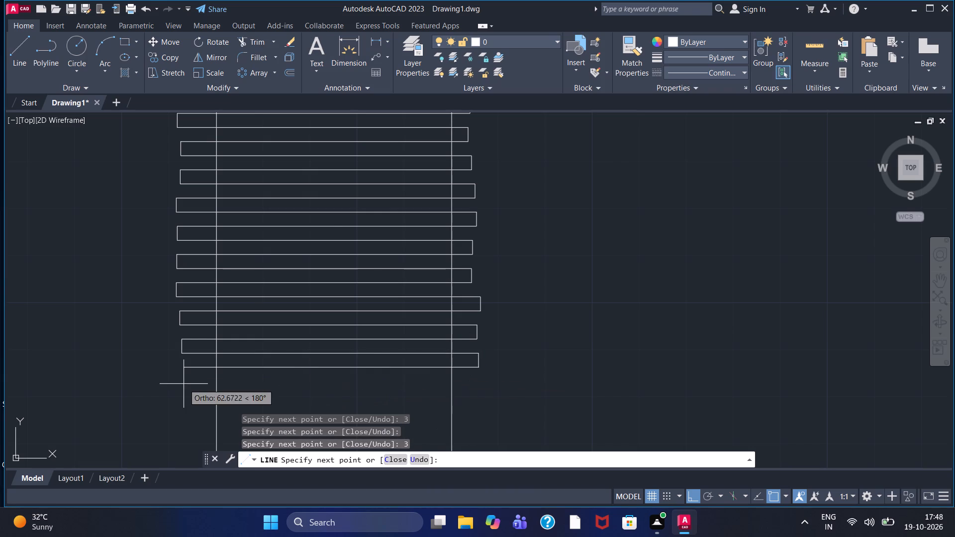
pyautogui.click(182, 383)
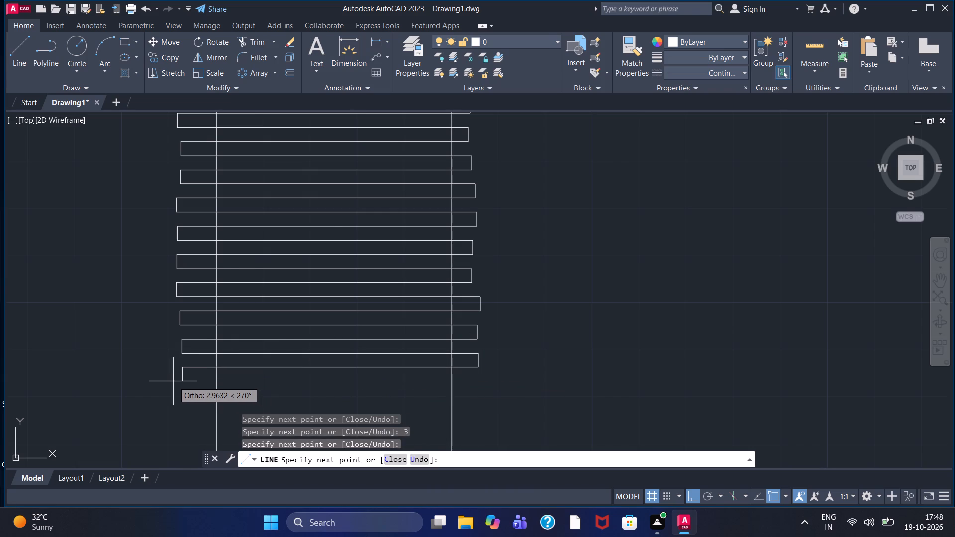
pyautogui.press('3')
pyautogui.press('Return')
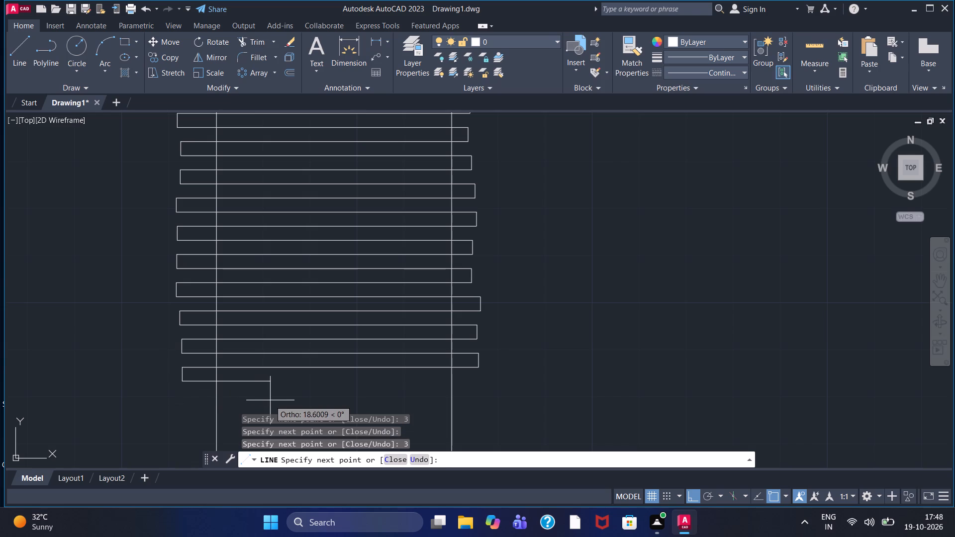
pyautogui.moveTo(270, 400); pyautogui.dragTo(257, 204, button='middle')
pyautogui.scroll(-1, 257, 204)
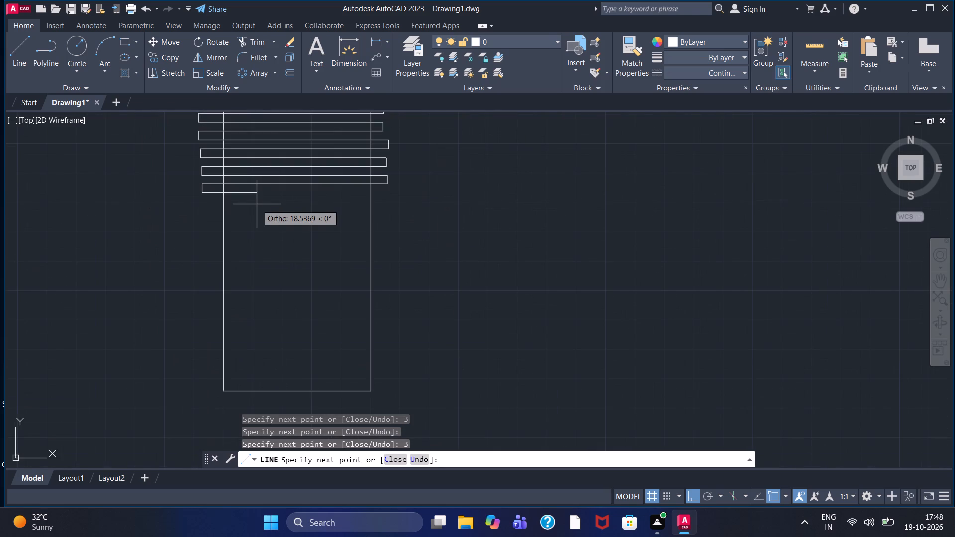
pyautogui.click(391, 205)
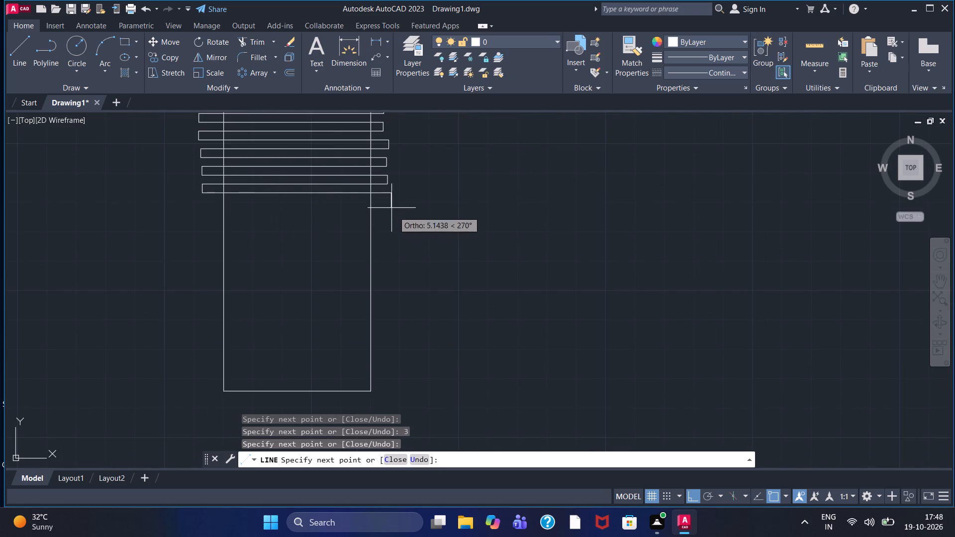
pyautogui.press('3')
pyautogui.press('Return')
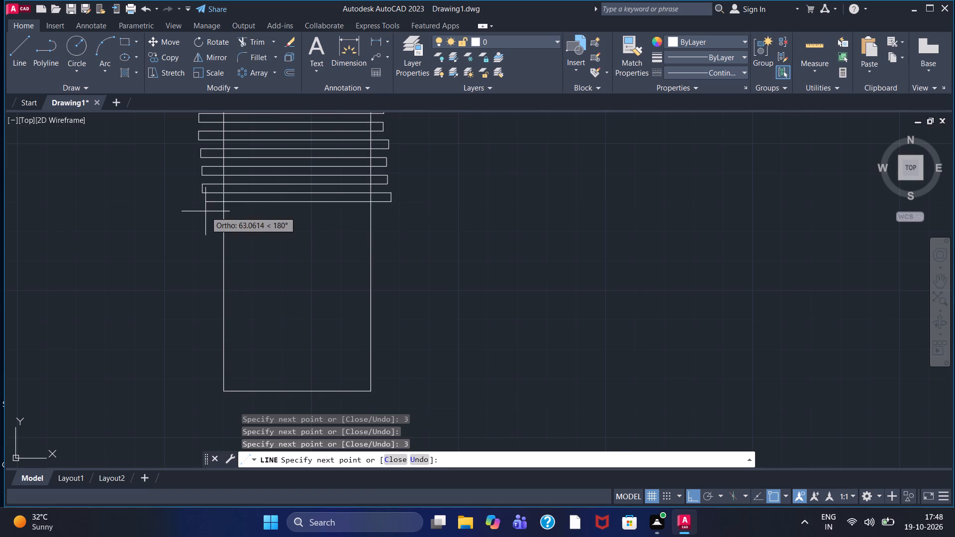
pyautogui.click(205, 211)
# Add the seventy-ninth to eighty-first tooth lines at 3-unit spacing, extending the last two farther beyond the side-view edges.
pyautogui.press('3')
pyautogui.press('Return')
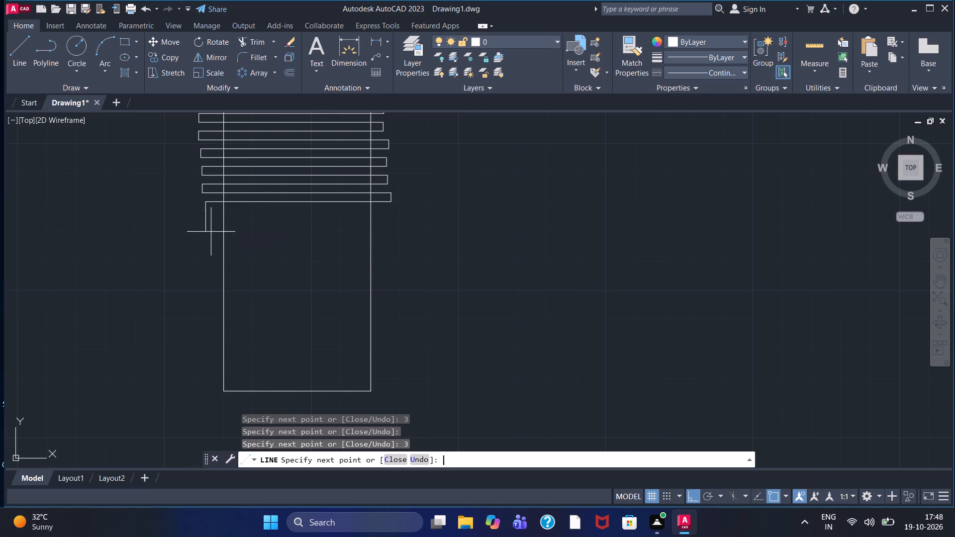
pyautogui.click(393, 225)
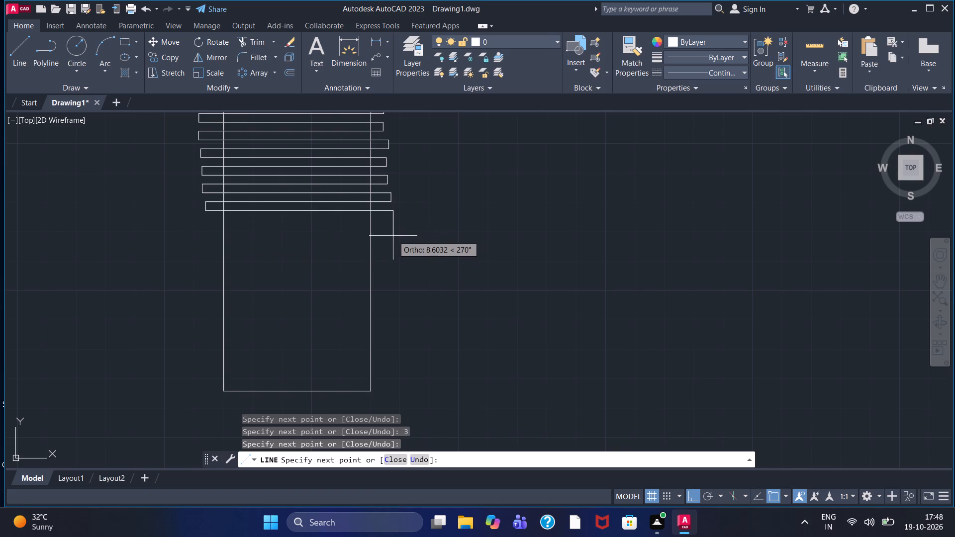
pyautogui.press('3')
pyautogui.press('Return')
pyautogui.click(190, 237)
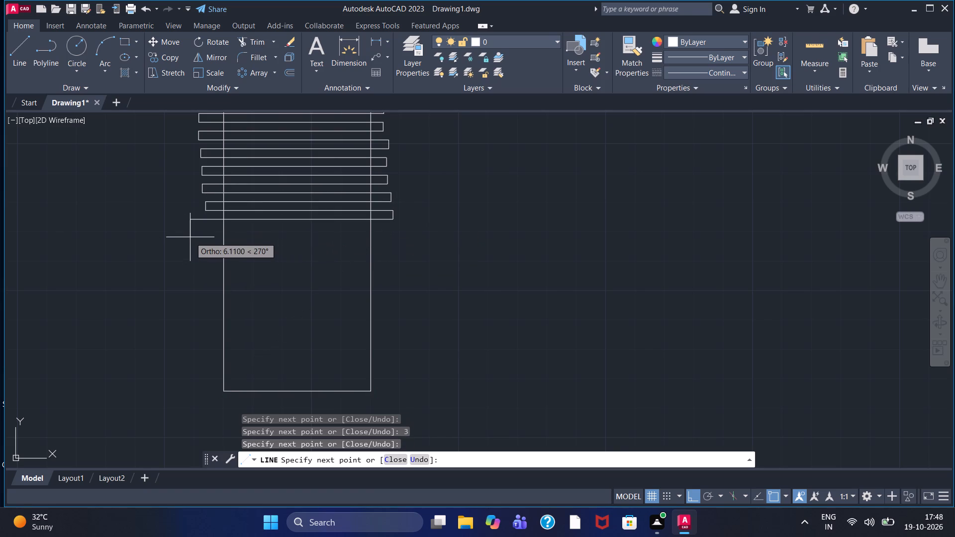
pyautogui.press('3')
pyautogui.press('Return')
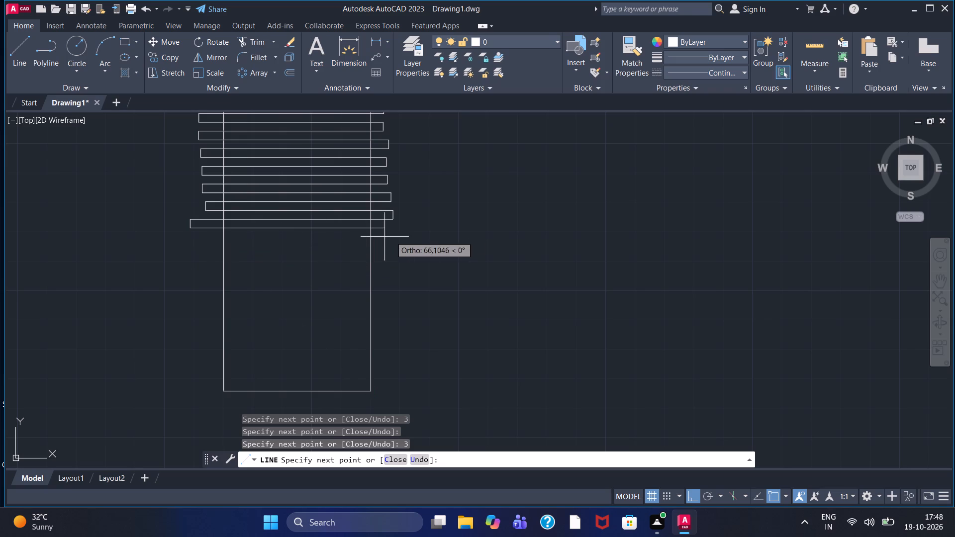
pyautogui.click(407, 233)
# Draw the eighty-second to eighty-fourth tooth lines across the side view, about 73 units long at 3-unit spacing.
pyautogui.press('3')
pyautogui.press('Return')
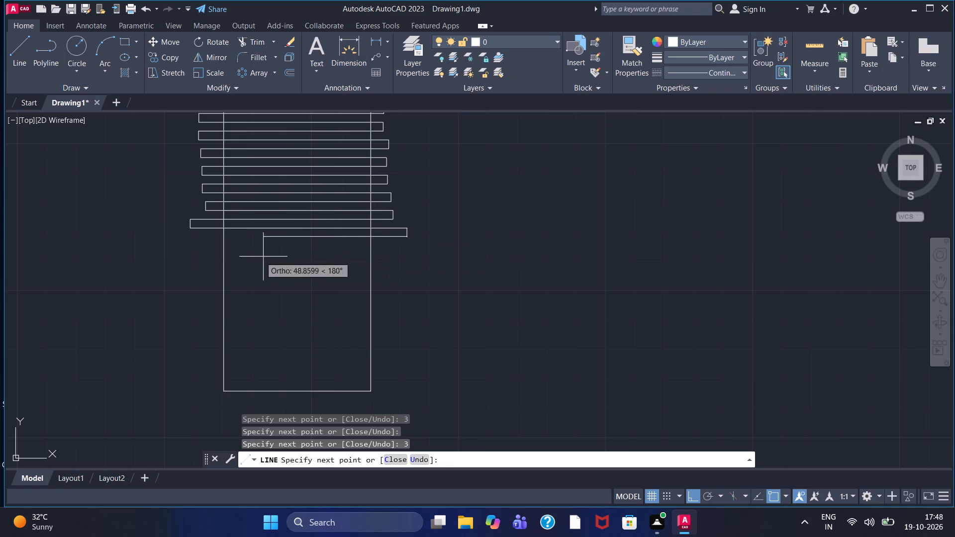
pyautogui.click(189, 258)
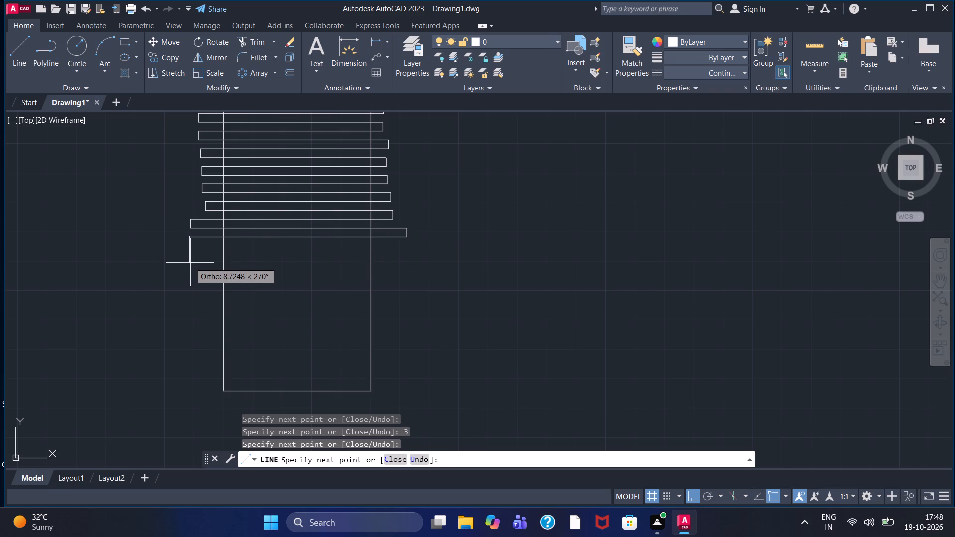
pyautogui.press('3')
pyautogui.press('Return')
pyautogui.click(404, 262)
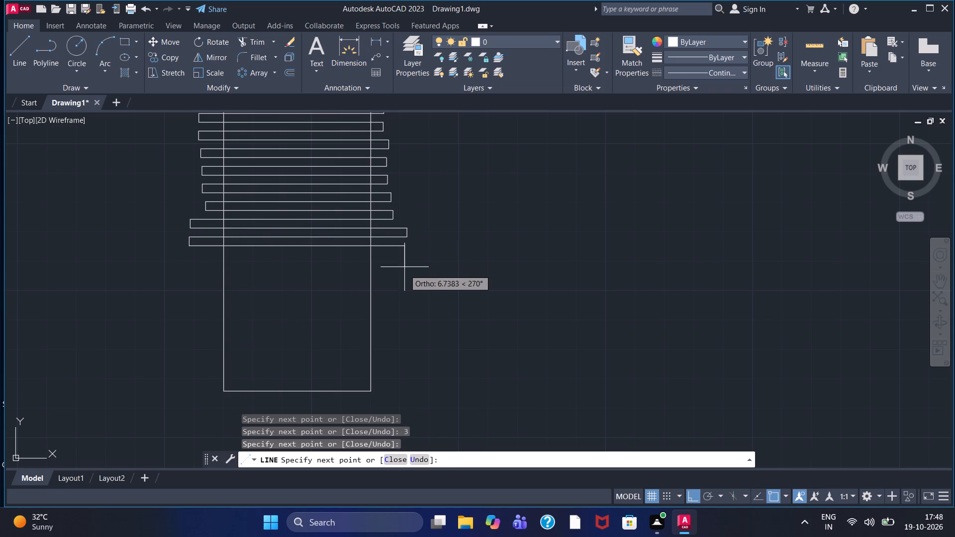
pyautogui.press('3')
pyautogui.press('Return')
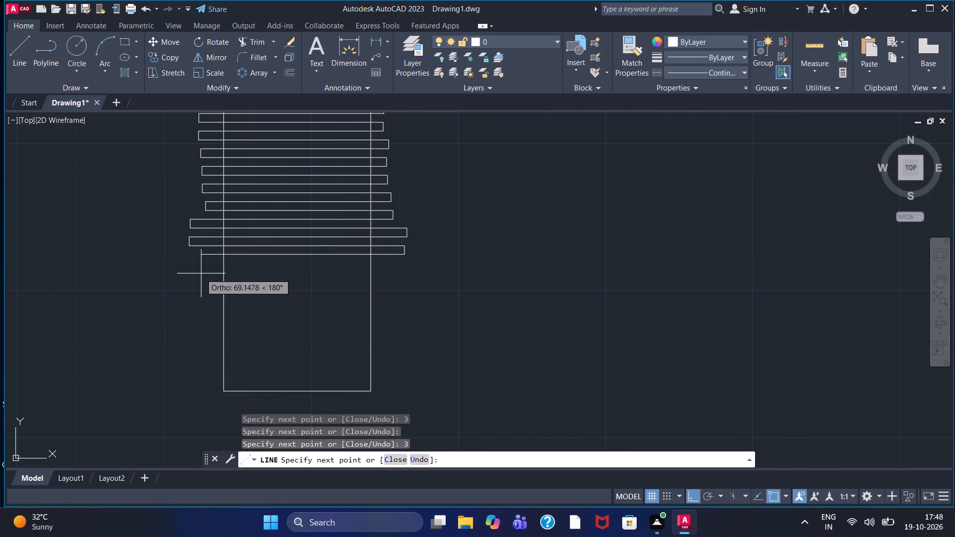
pyautogui.click(191, 273)
# Extend the zigzag with the eighty-fifth to eighty-seventh tooth lines, stepping down 3 units and overshooting both side-view edges.
pyautogui.press('3')
pyautogui.press('Return')
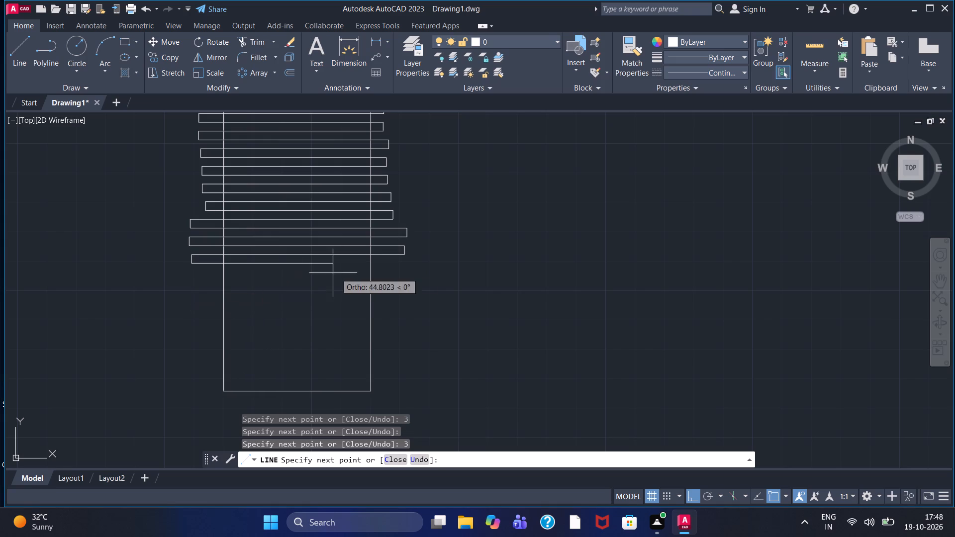
pyautogui.click(407, 273)
pyautogui.press('3')
pyautogui.press('Return')
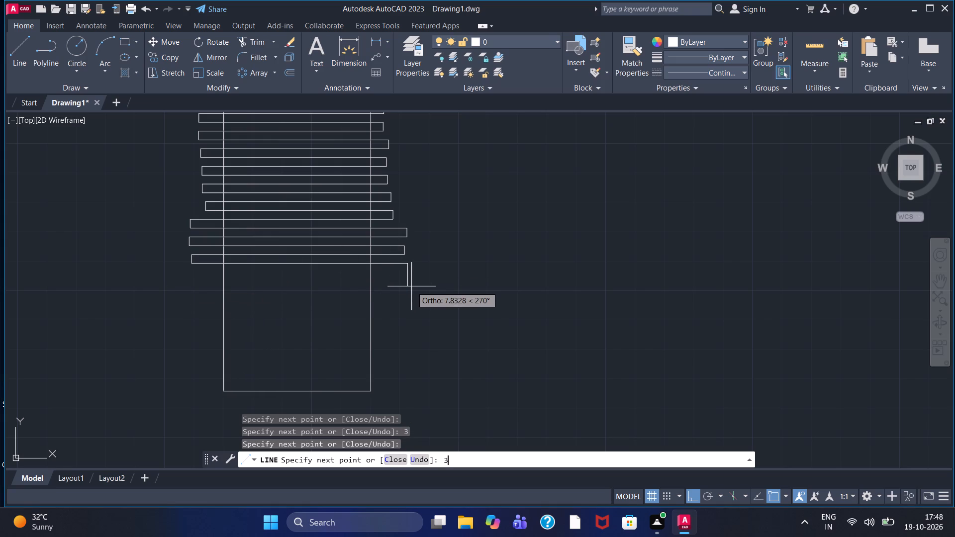
pyautogui.click(193, 301)
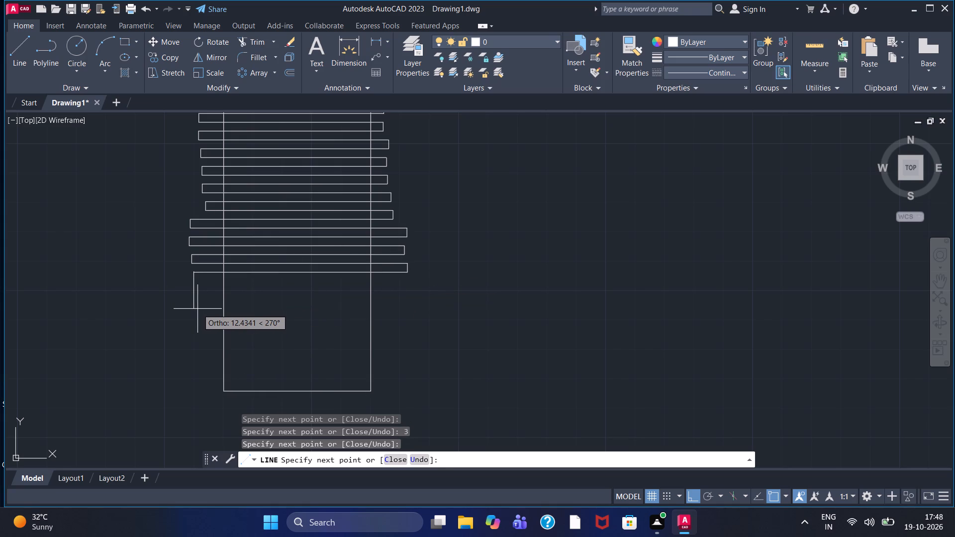
pyautogui.press('3')
pyautogui.press('Return')
pyautogui.click(411, 310)
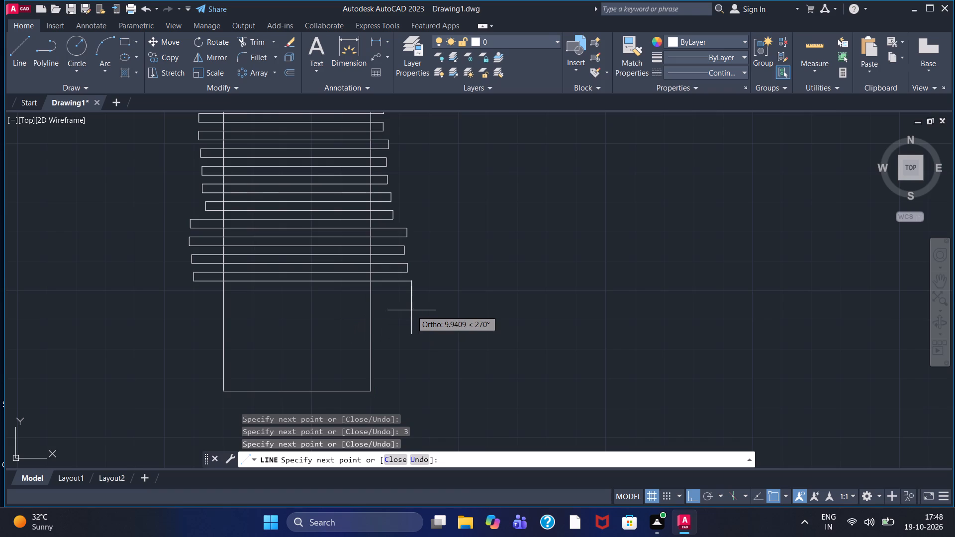
# Add the eighty-eighth to ninetieth tooth lines at 3-unit spacing, making the last two slightly shorter, about 71 units long.
pyautogui.press('3')
pyautogui.press('Return')
pyautogui.click(194, 322)
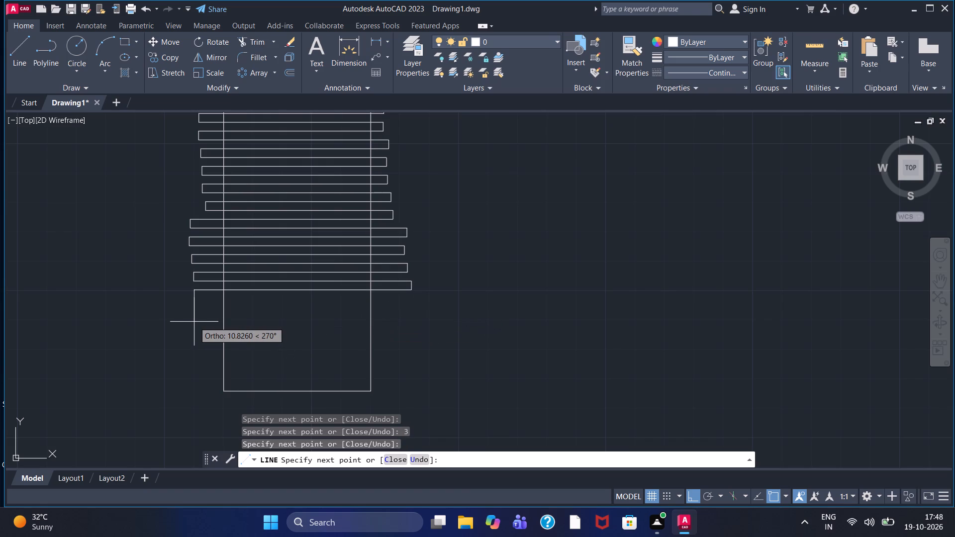
pyautogui.press('3')
pyautogui.press('Return')
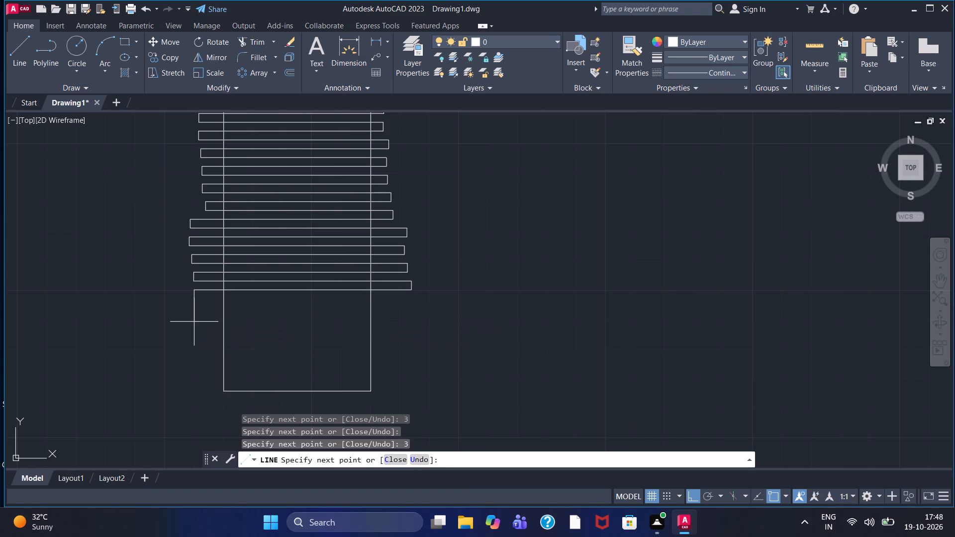
pyautogui.click(400, 308)
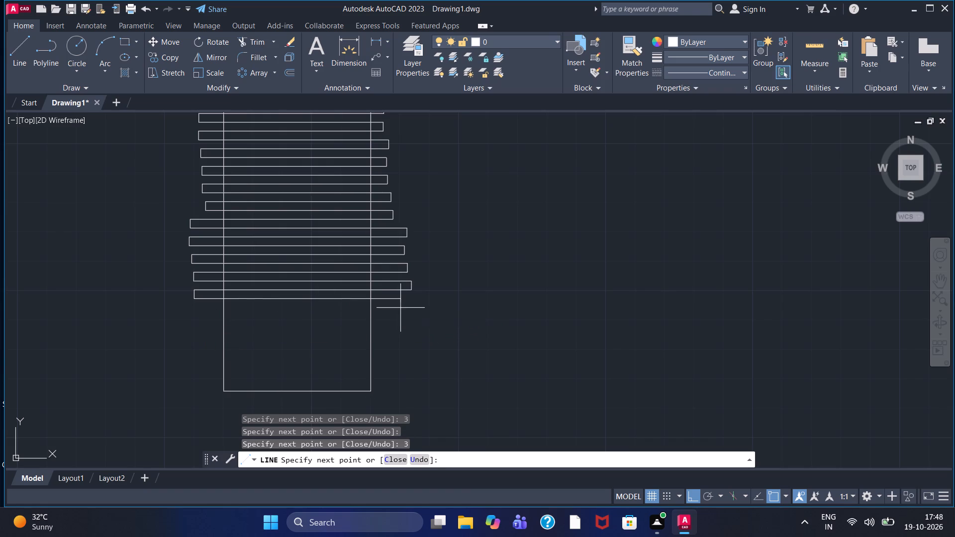
pyautogui.press('3')
pyautogui.press('Return')
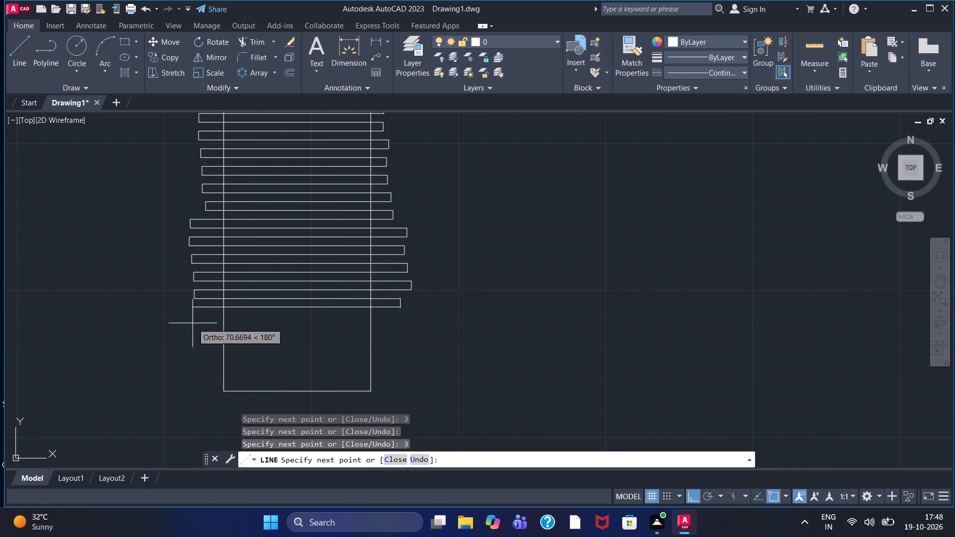
pyautogui.click(191, 323)
# Draw the ninety-first to ninety-third tooth lines across the side view, about 70 units long at 3-unit spacing.
pyautogui.press('3')
pyautogui.press('Return')
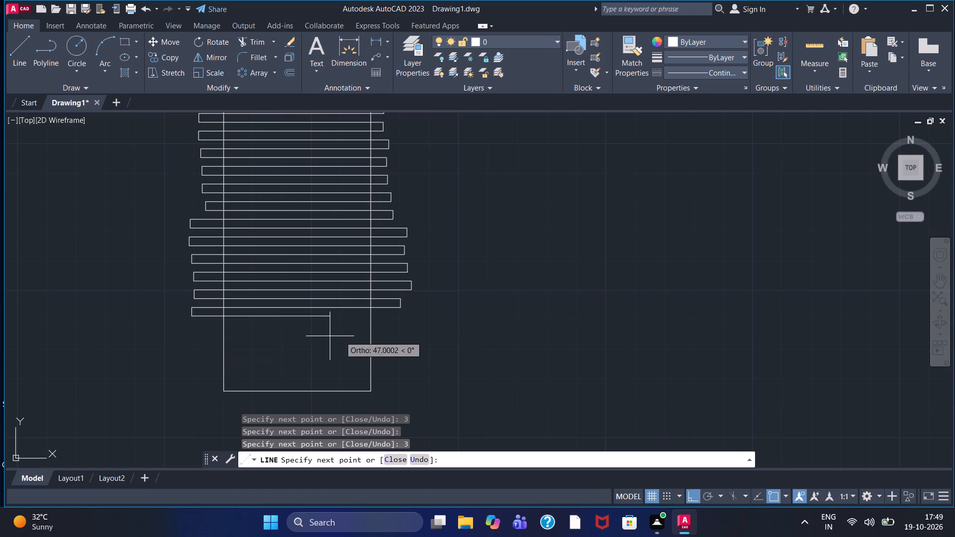
pyautogui.click(400, 325)
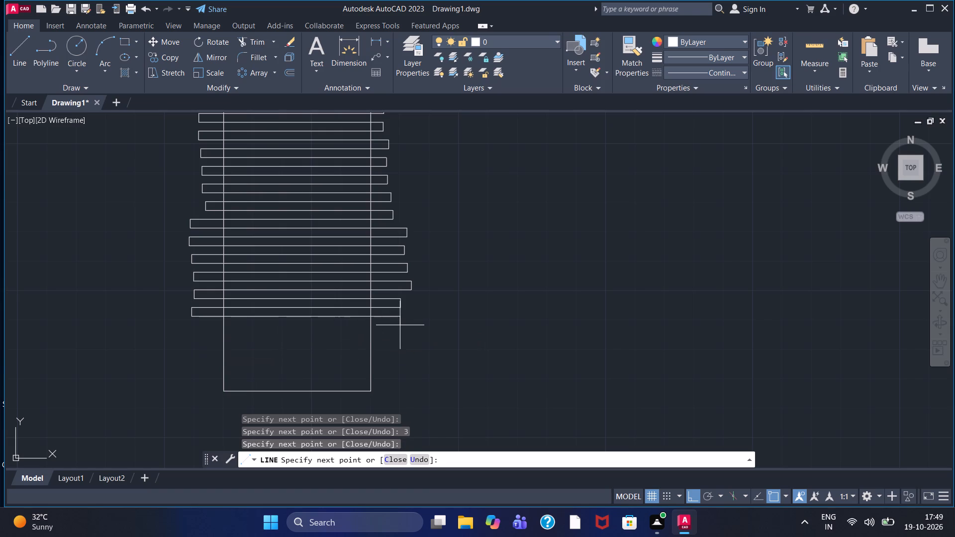
pyautogui.press('3')
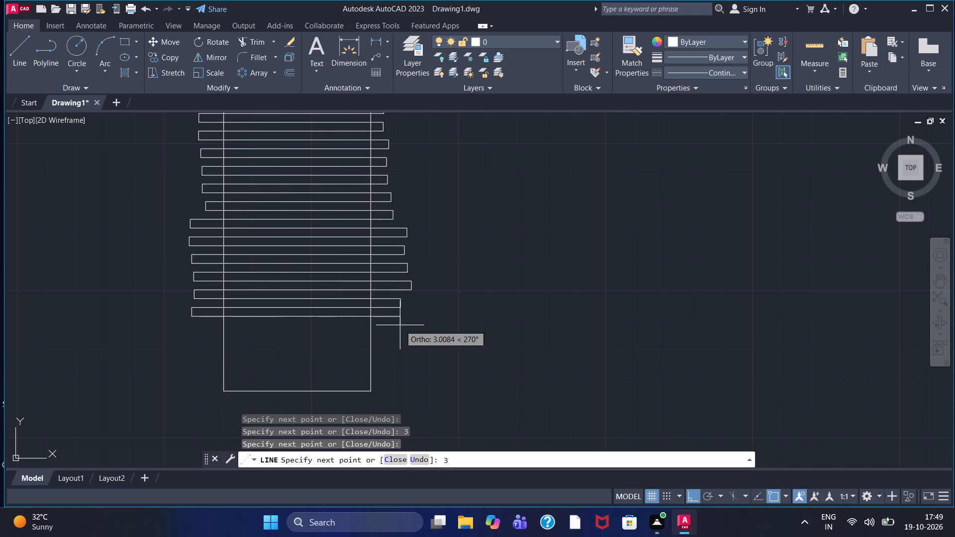
pyautogui.press('Return')
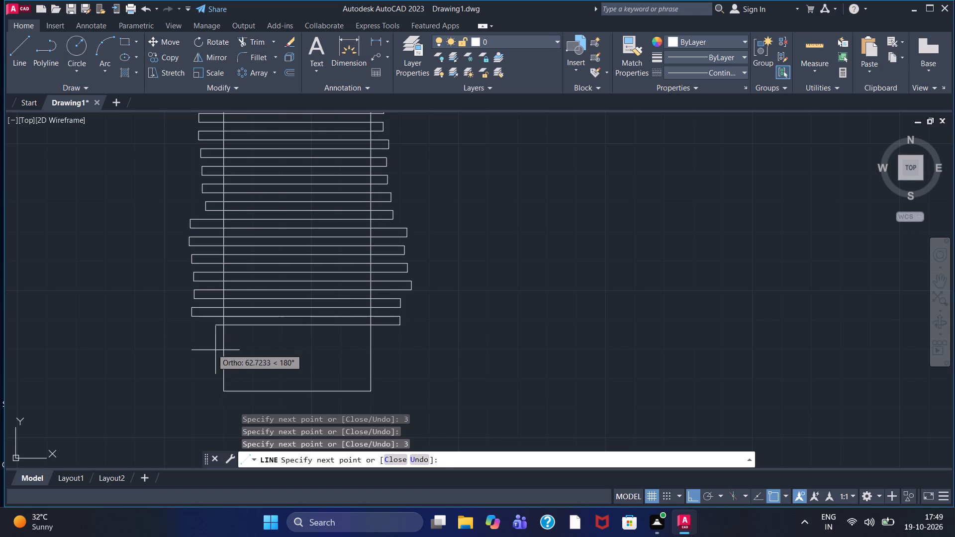
pyautogui.click(196, 343)
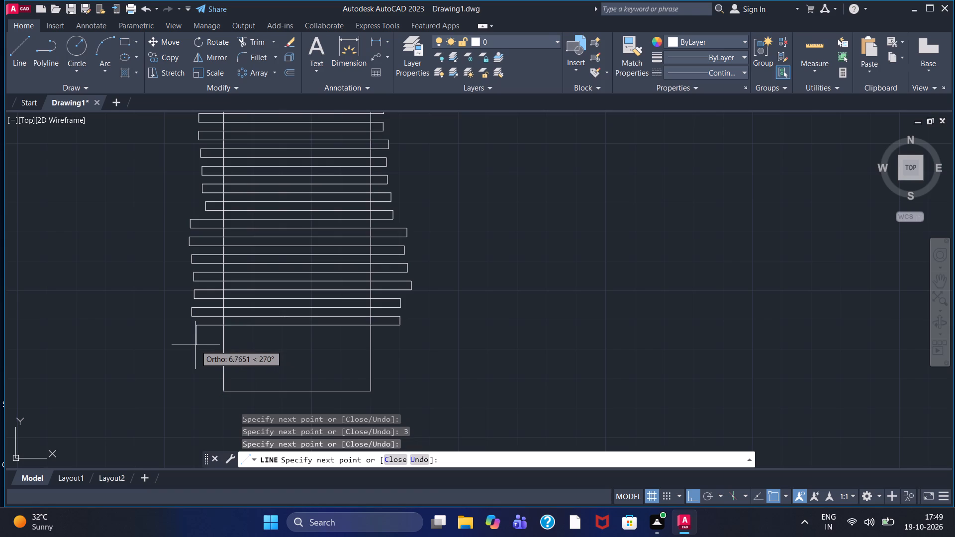
pyautogui.press('3')
pyautogui.press('Return')
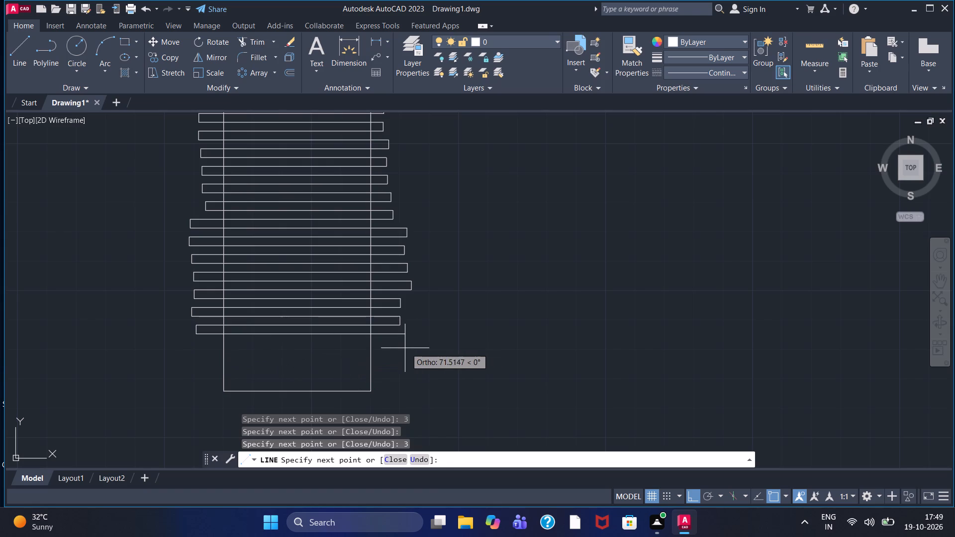
pyautogui.click(401, 348)
# Continue the zigzag with the ninety-fourth tooth line, about 70 units long, and the next 3-unit step down.
pyautogui.press('3')
pyautogui.press('Return')
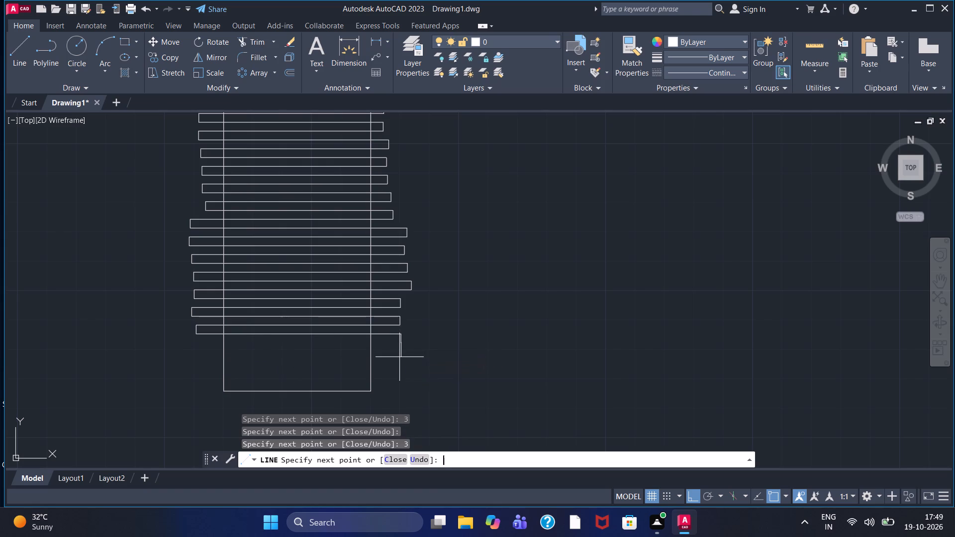
pyautogui.click(195, 355)
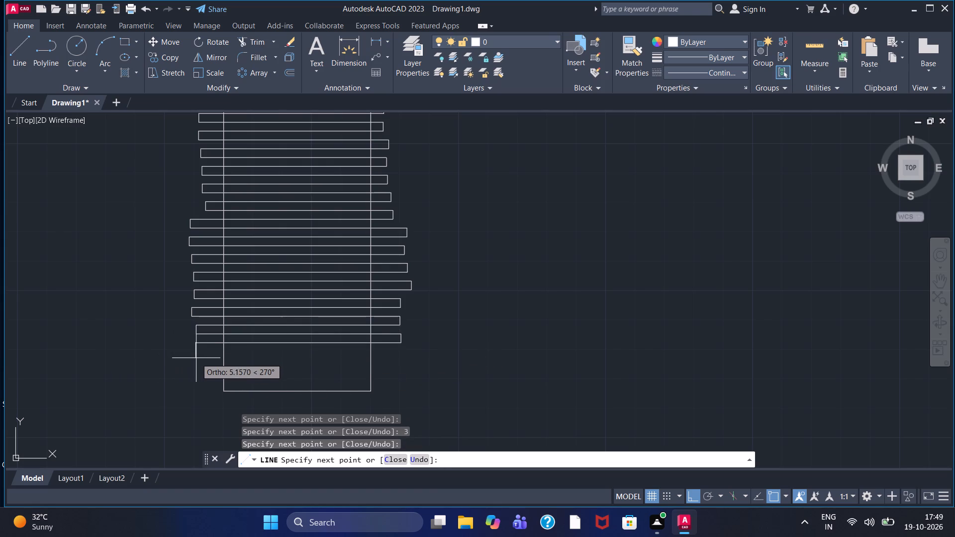
pyautogui.press('3')
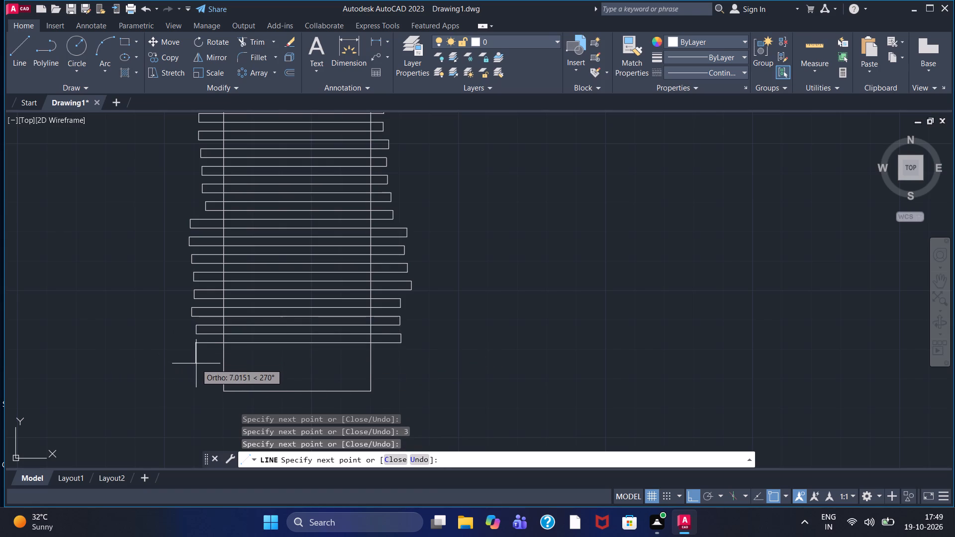
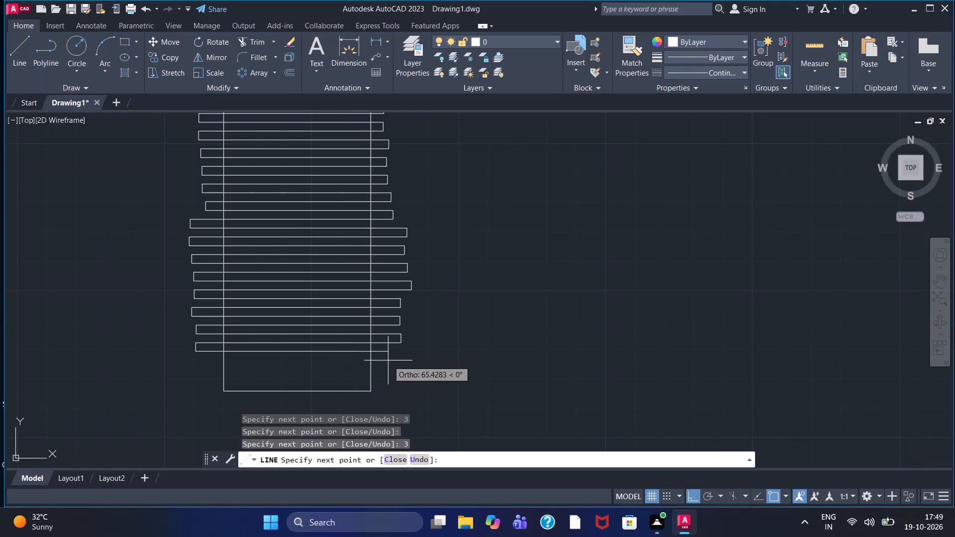
# Finish the zigzag line down to the tall rectangle's bottom edge, overshooting both sides with 3-unit vertical steps between horizontal runs.
pyautogui.click(400, 365)
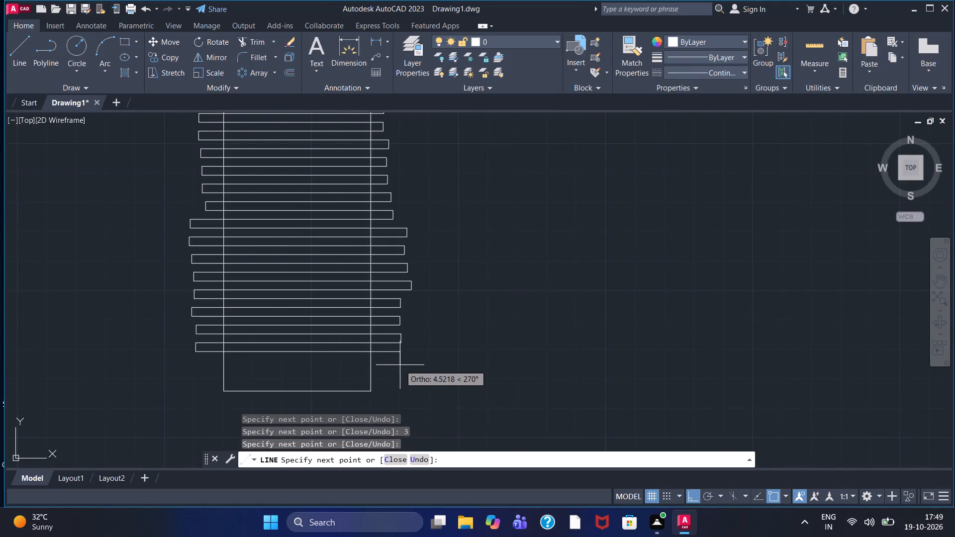
pyautogui.press('3')
pyautogui.press('Return')
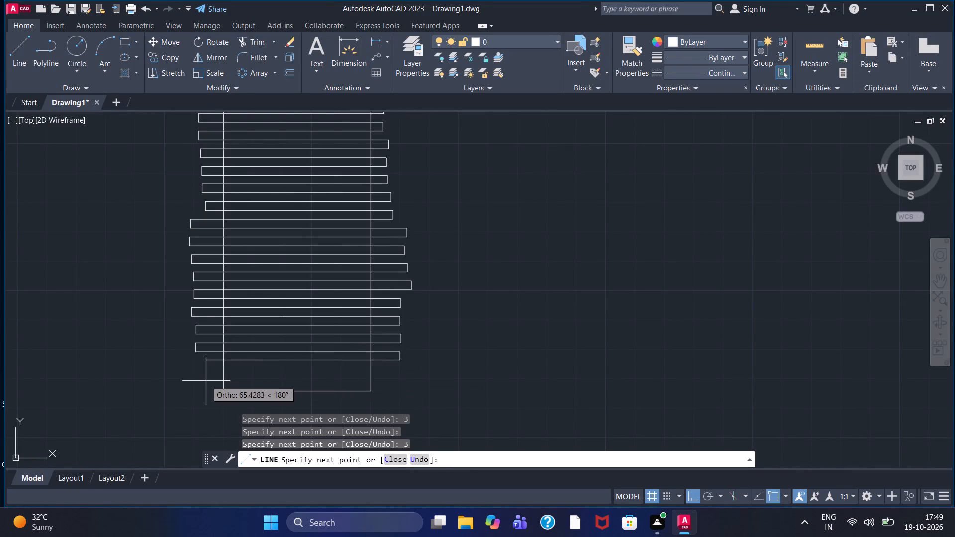
pyautogui.click(201, 380)
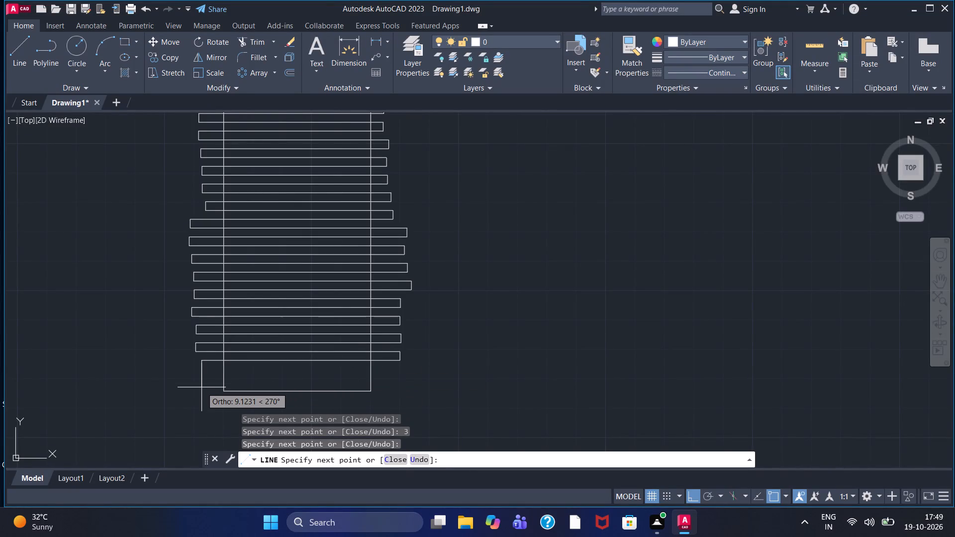
pyautogui.press('3')
pyautogui.press('Return')
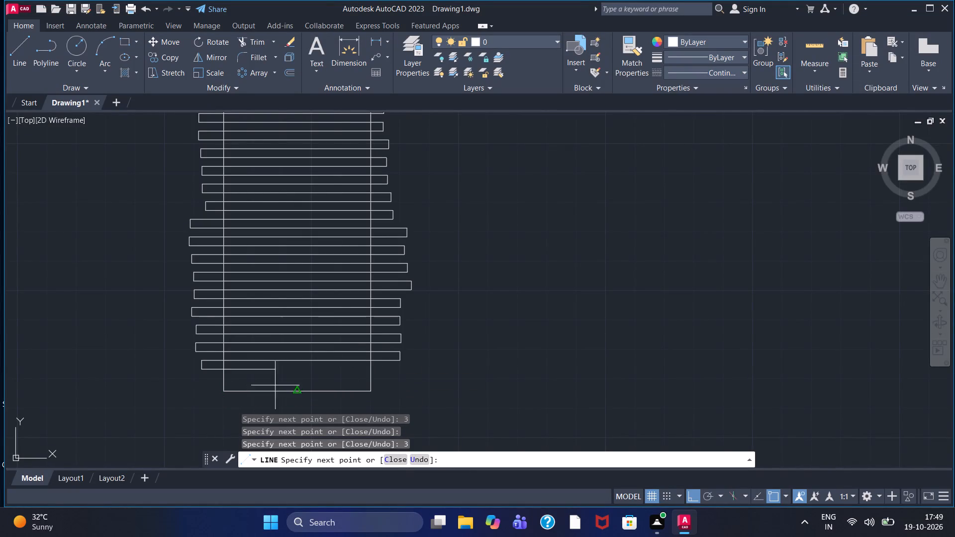
pyautogui.click(396, 370)
pyautogui.press('3')
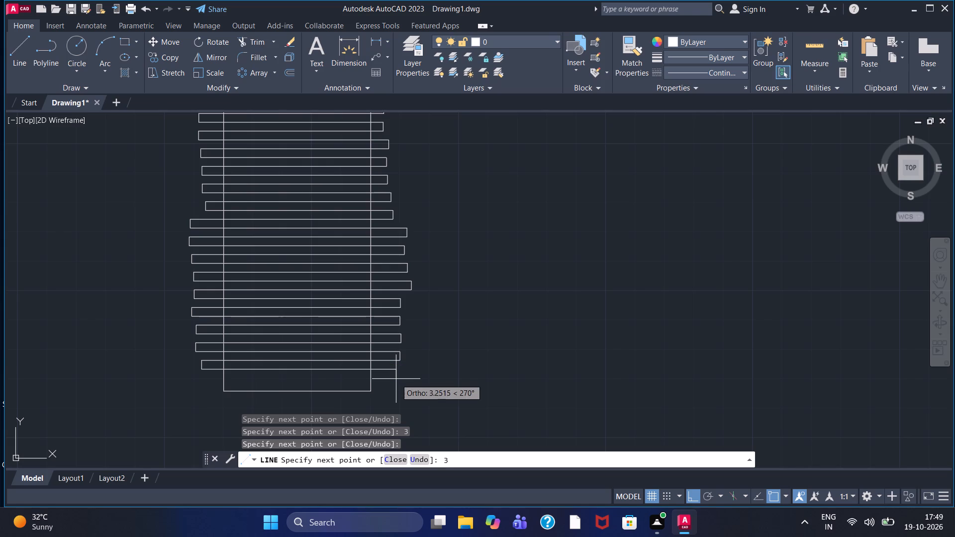
pyautogui.press('Return')
pyautogui.click(200, 387)
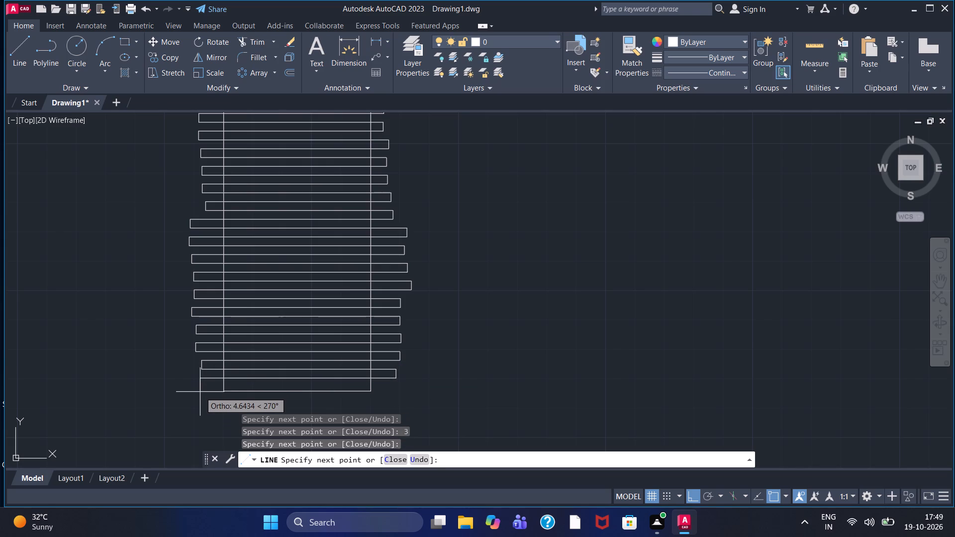
pyautogui.press('3')
pyautogui.press('Return')
pyautogui.click(407, 382)
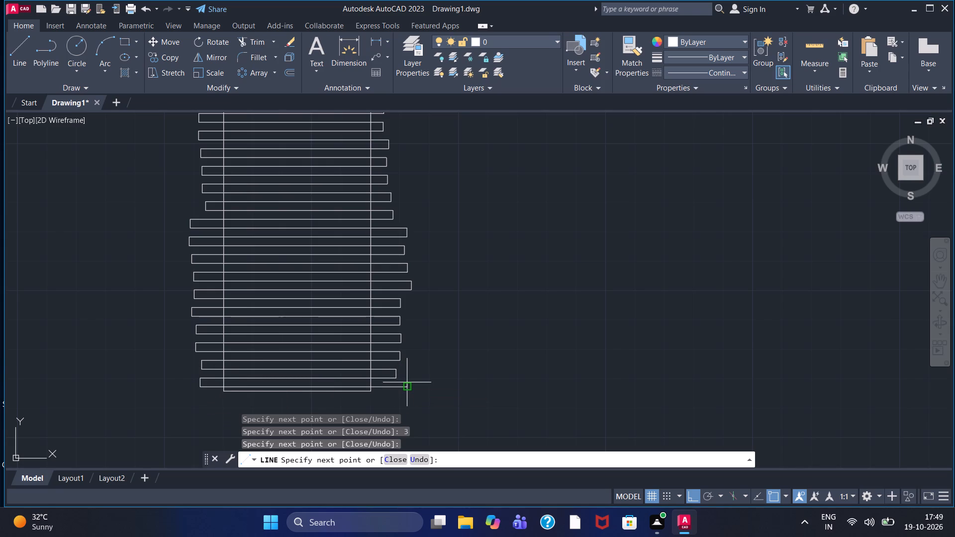
pyautogui.press('Escape')
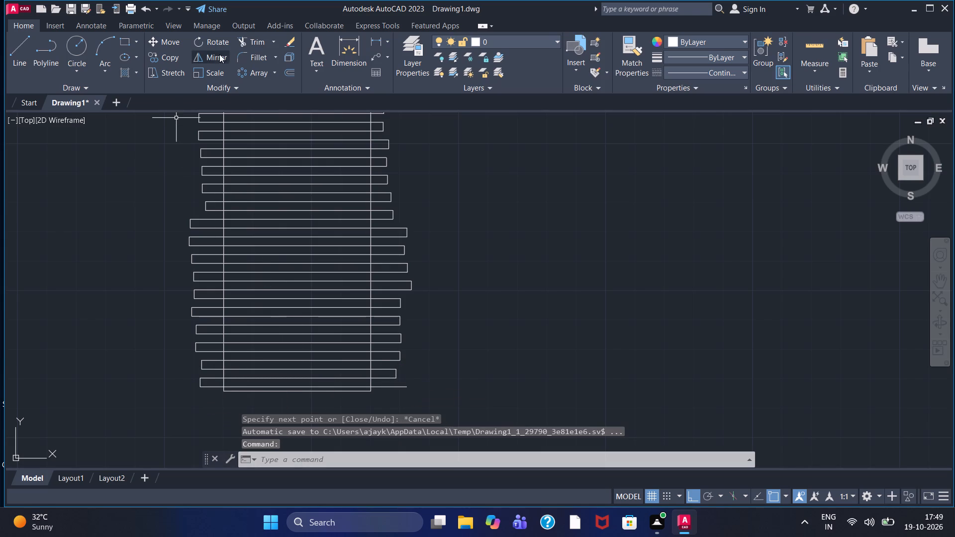
# Trim the zigzag's horizontal overhangs beyond the rectangle's right edge, from the bottom through the lower rows.
pyautogui.click(243, 42)
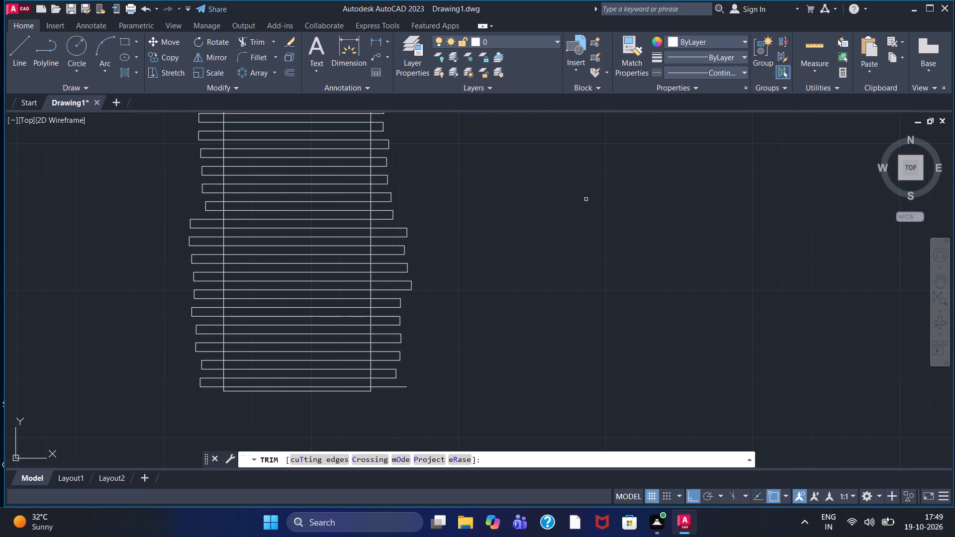
pyautogui.moveTo(515, 185); pyautogui.dragTo(369, 295, button='middle')
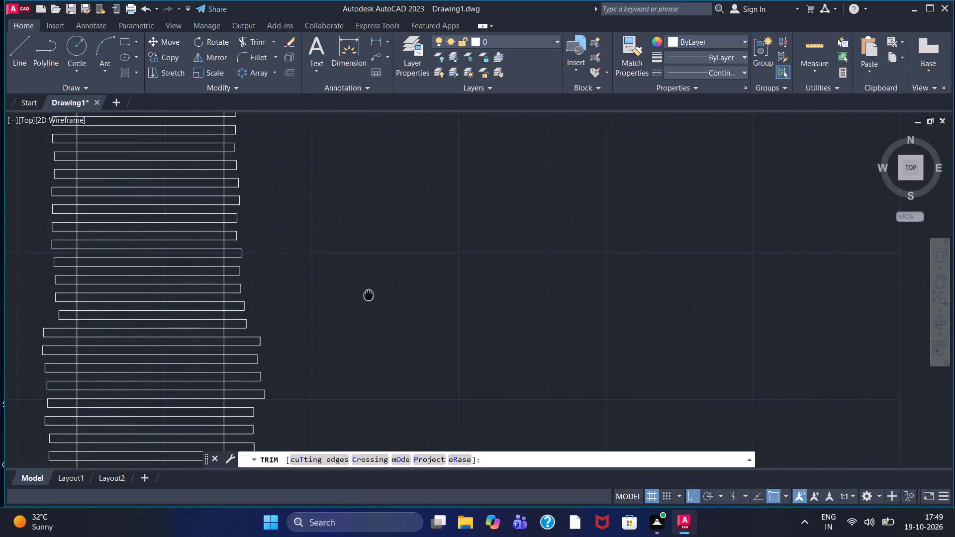
pyautogui.moveTo(369, 295); pyautogui.dragTo(369, 289, button='middle')
pyautogui.moveTo(347, 307); pyautogui.dragTo(357, 247, button='middle')
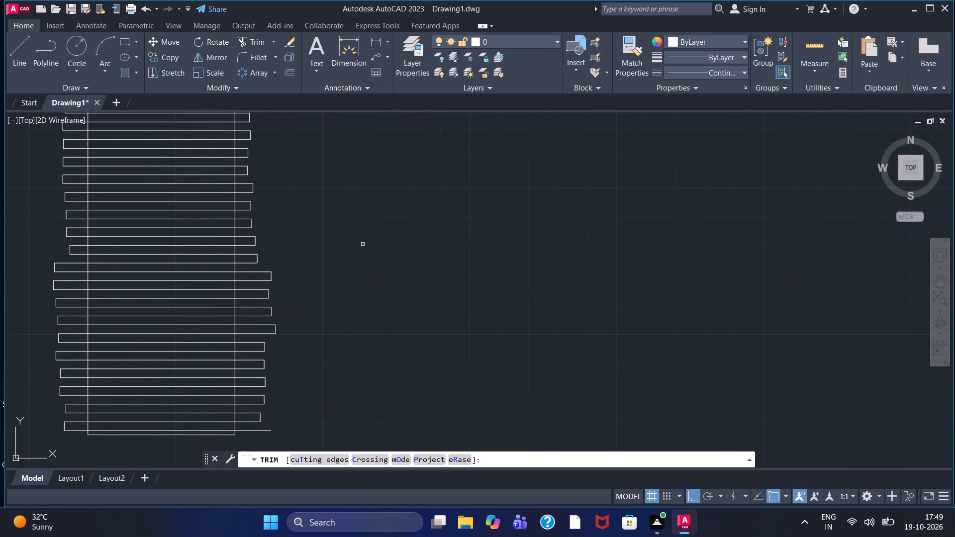
pyautogui.moveTo(258, 441); pyautogui.dragTo(256, 425)
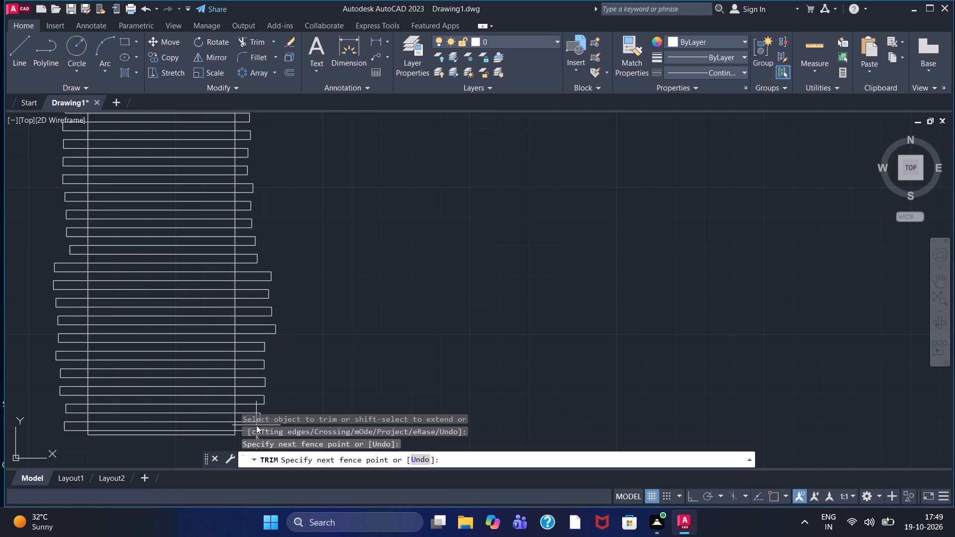
pyautogui.moveTo(256, 425); pyautogui.dragTo(246, 249)
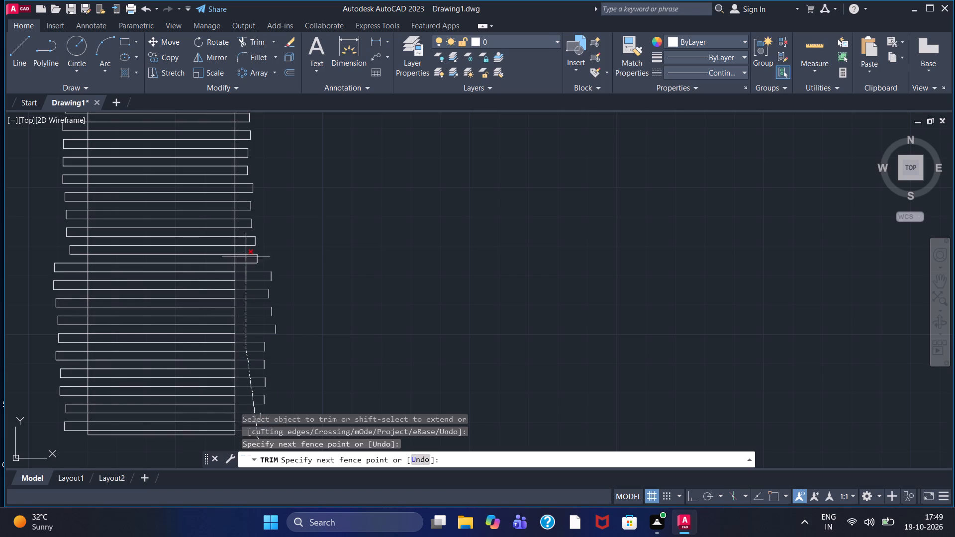
pyautogui.moveTo(246, 249); pyautogui.dragTo(246, 131)
pyautogui.moveTo(247, 131); pyautogui.dragTo(284, 295, button='middle')
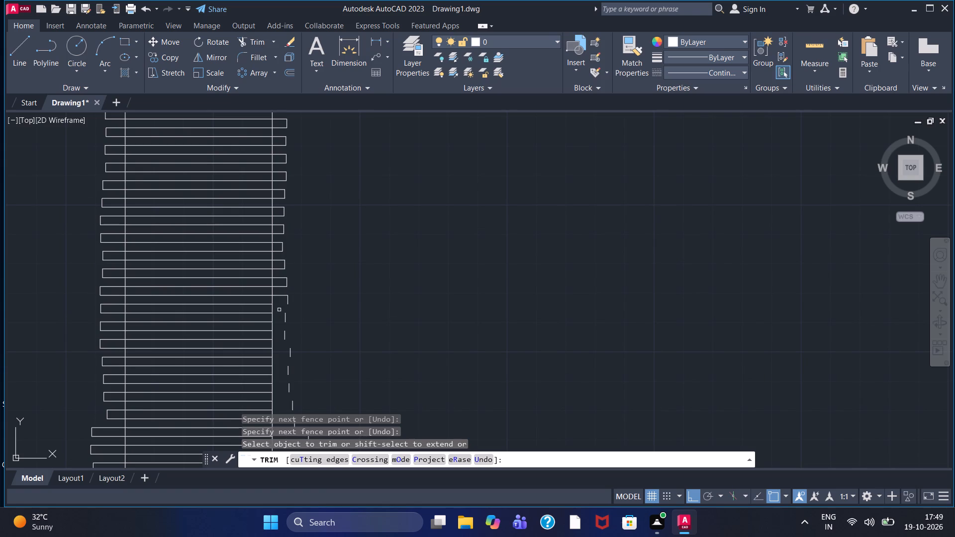
pyautogui.moveTo(279, 309); pyautogui.dragTo(277, 214)
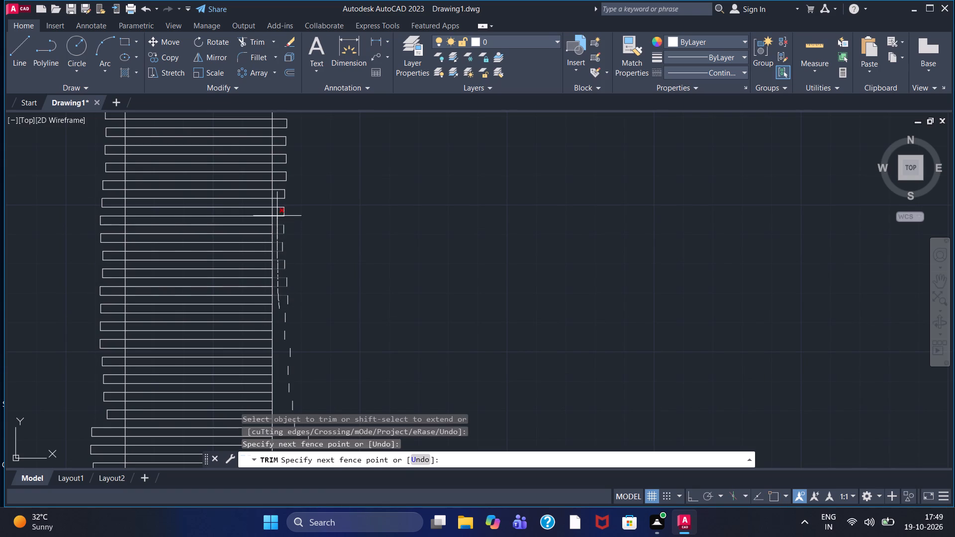
pyautogui.moveTo(277, 214); pyautogui.dragTo(282, 124)
pyautogui.moveTo(282, 124); pyautogui.dragTo(282, 118)
# Trim the remaining horizontal overhangs beyond the rectangle's right edge, up to its top.
pyautogui.moveTo(282, 118); pyautogui.dragTo(286, 198, button='middle')
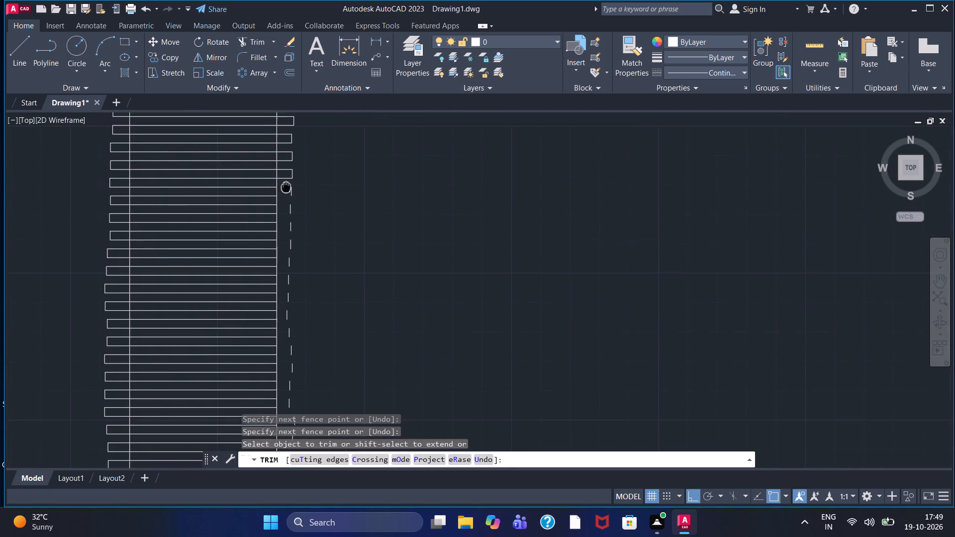
pyautogui.moveTo(286, 198); pyautogui.dragTo(294, 336, button='middle')
pyautogui.moveTo(294, 345); pyautogui.dragTo(293, 317)
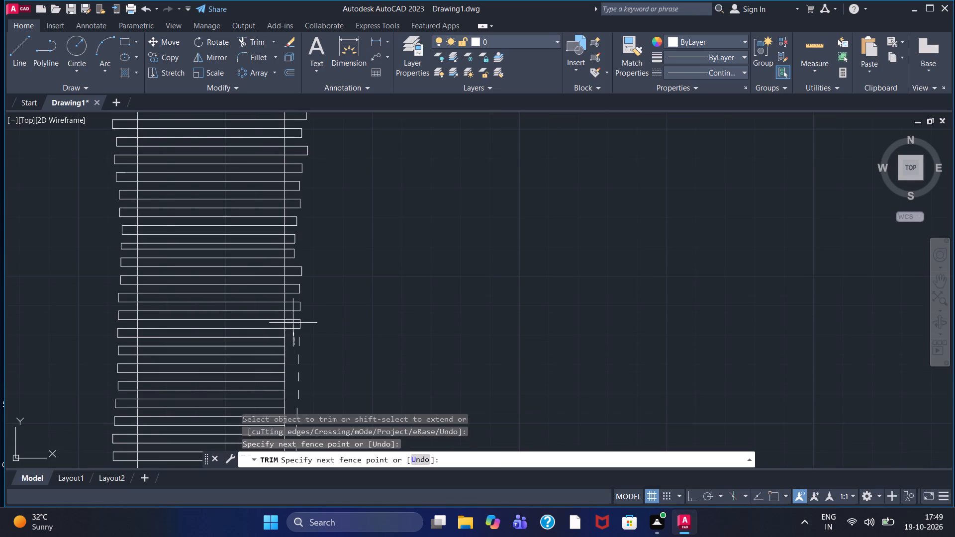
pyautogui.moveTo(293, 317); pyautogui.dragTo(291, 186)
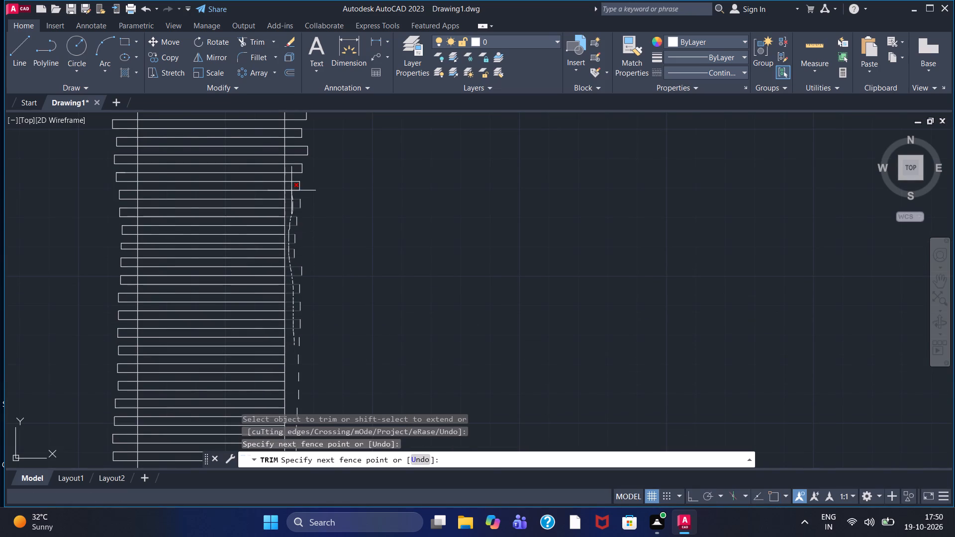
pyautogui.moveTo(291, 186); pyautogui.dragTo(294, 126)
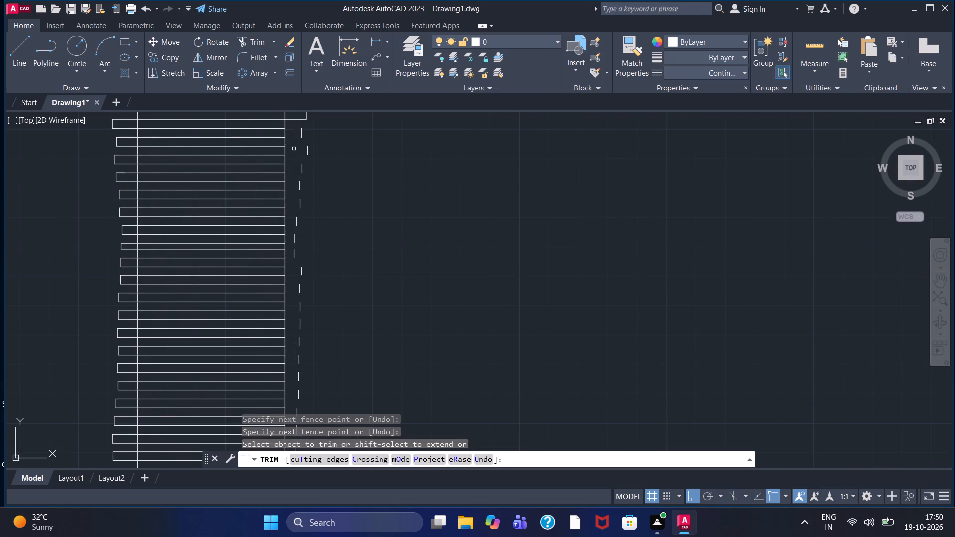
pyautogui.moveTo(294, 150); pyautogui.dragTo(285, 387, button='middle')
pyautogui.moveTo(286, 368); pyautogui.dragTo(286, 251)
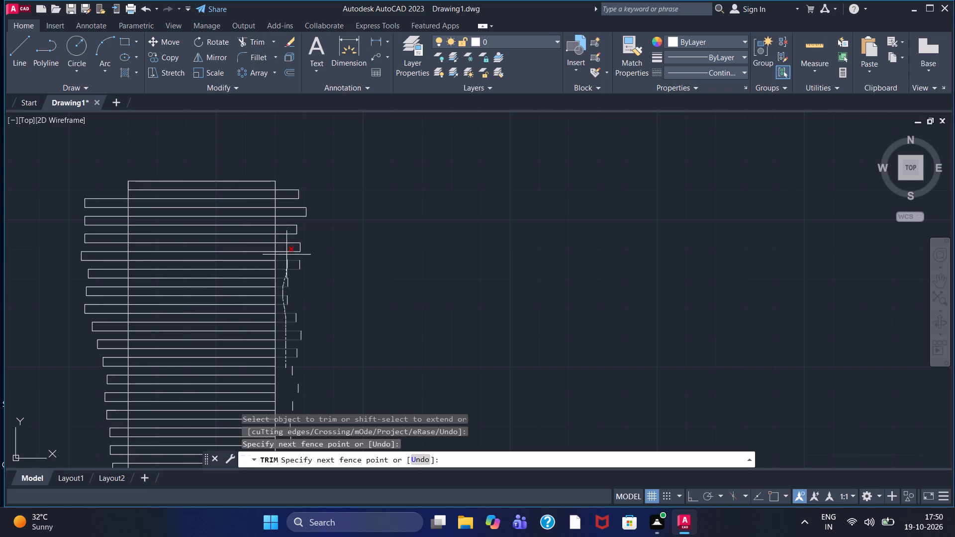
pyautogui.moveTo(286, 251); pyautogui.dragTo(286, 185)
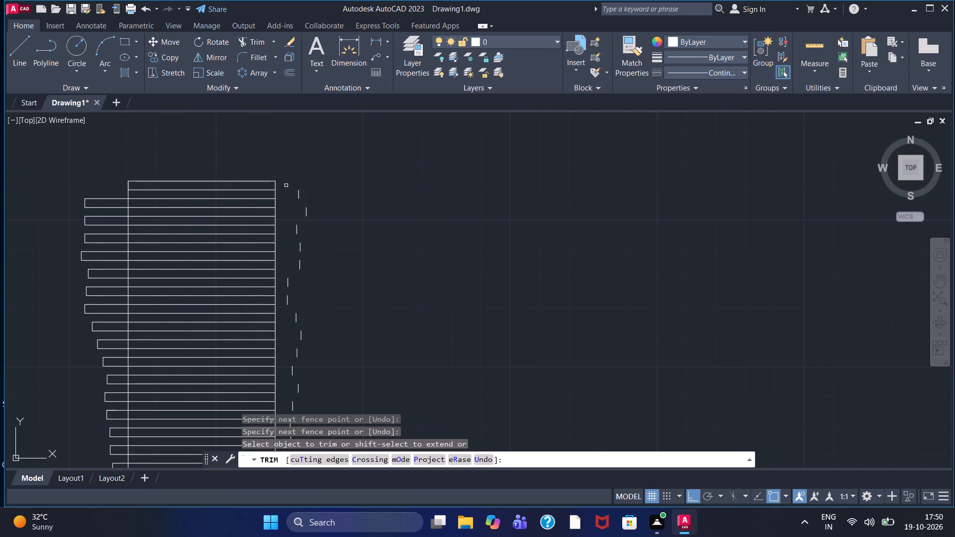
# Remove the loose short vertical segments outside the rectangle's right edge, from the topmost down through the first eight.
pyautogui.moveTo(296, 193); pyautogui.dragTo(307, 196)
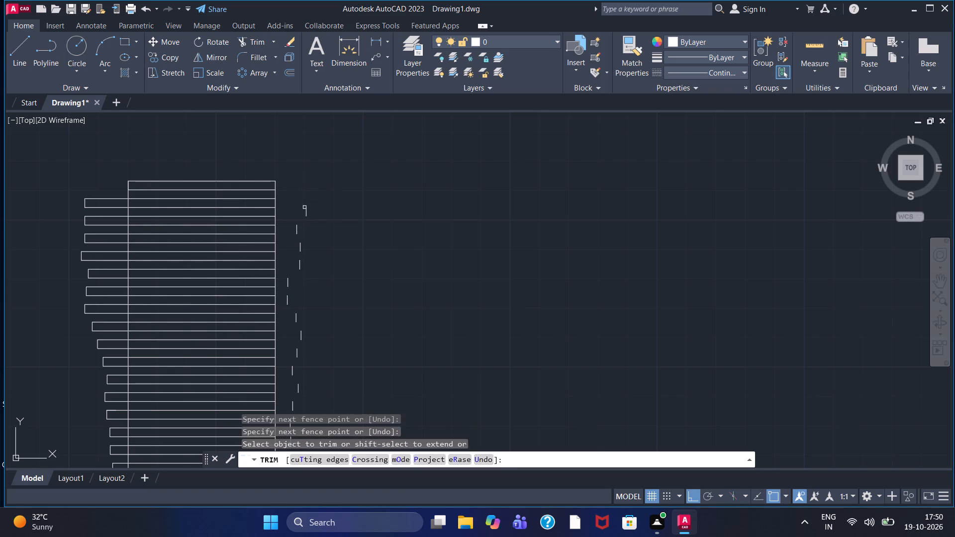
pyautogui.click(304, 210)
pyautogui.click(309, 211)
pyautogui.moveTo(295, 230); pyautogui.dragTo(303, 230)
pyautogui.moveTo(297, 246); pyautogui.dragTo(305, 248)
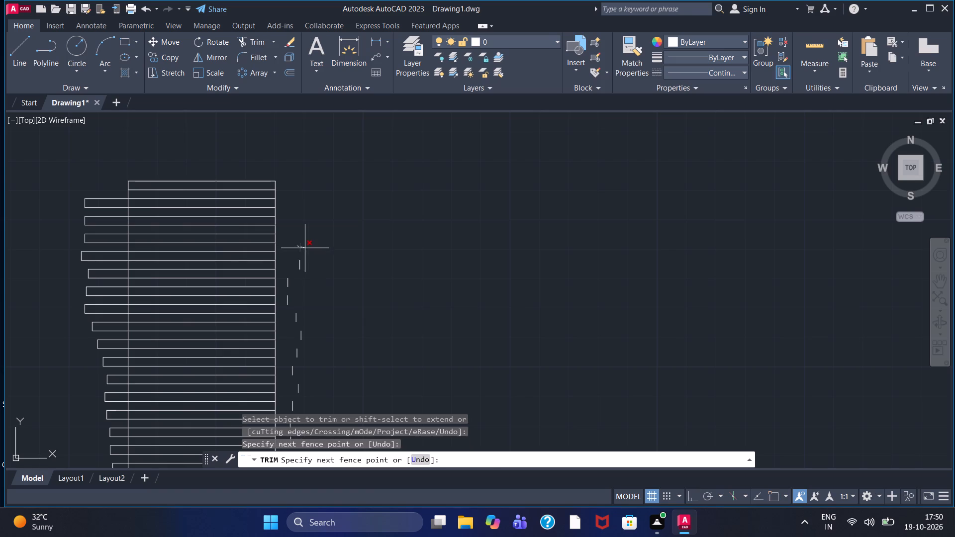
pyautogui.click(301, 264)
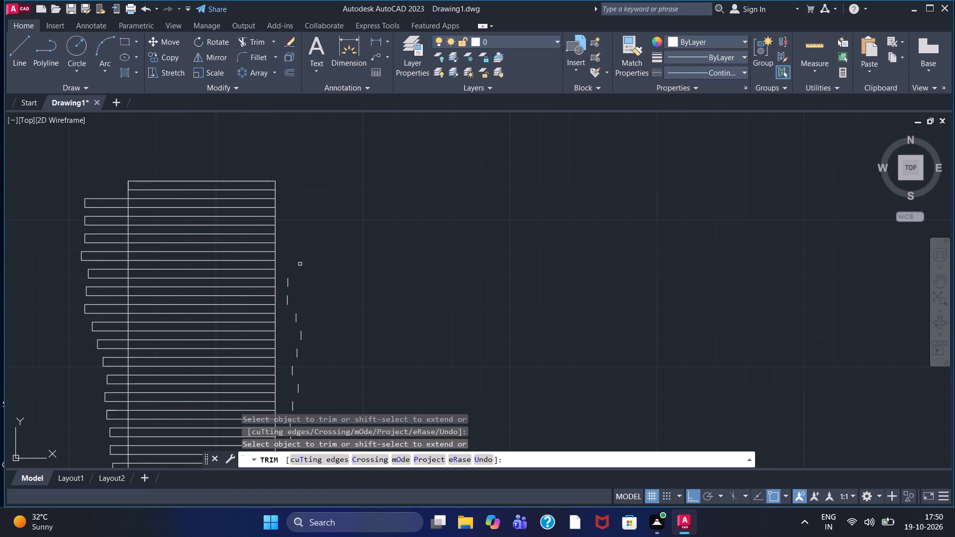
pyautogui.click(288, 282)
pyautogui.click(287, 298)
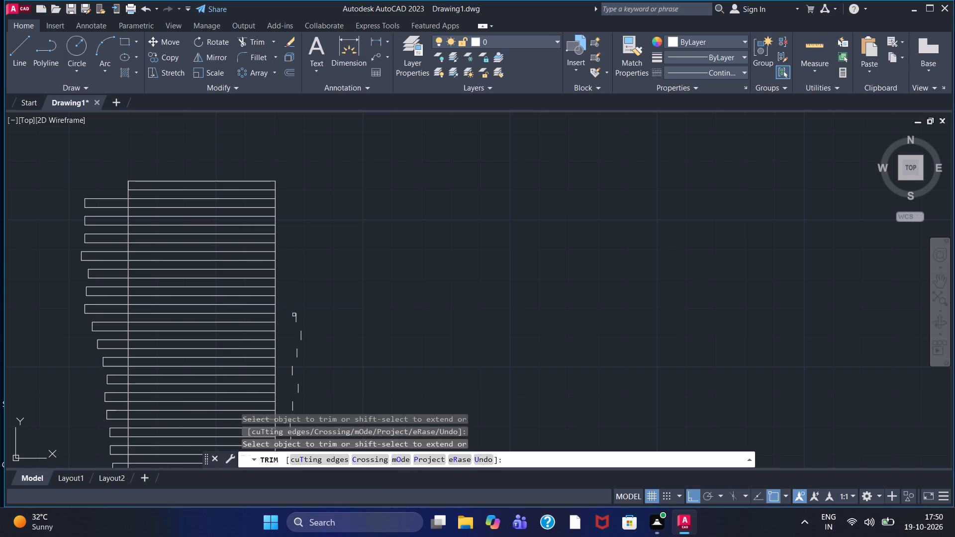
pyautogui.click(296, 317)
pyautogui.click(303, 336)
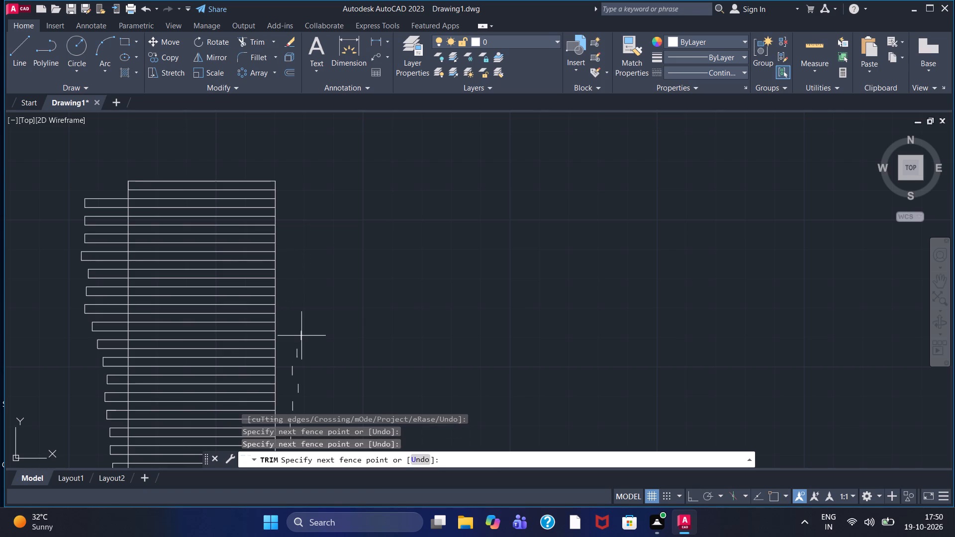
pyautogui.click(294, 339)
# Remove the next five loose vertical segments further down outside the rectangle's right edge.
pyautogui.moveTo(294, 341); pyautogui.dragTo(304, 214, button='middle')
pyautogui.scroll(1, 304, 214)
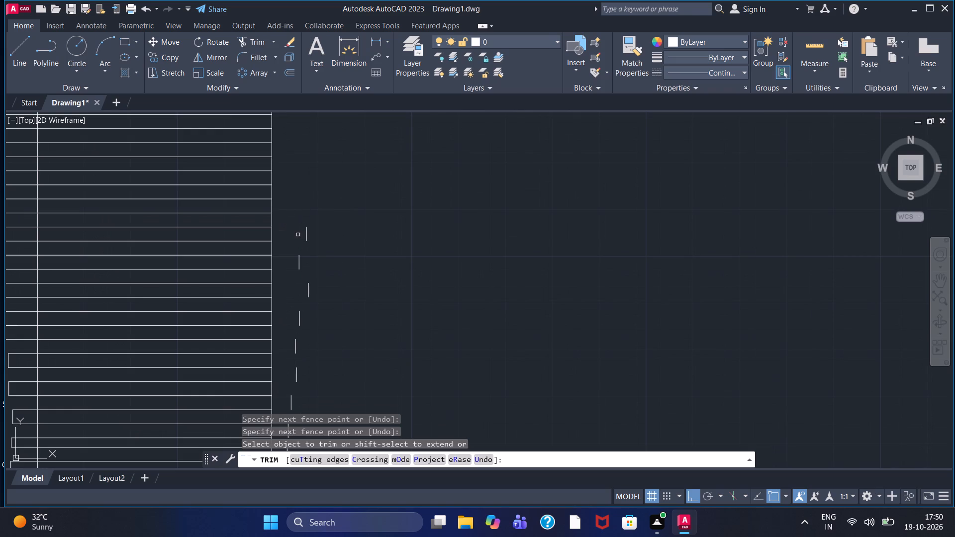
pyautogui.moveTo(297, 236); pyautogui.dragTo(307, 230)
pyautogui.moveTo(296, 269); pyautogui.dragTo(306, 260)
pyautogui.moveTo(306, 294); pyautogui.dragTo(315, 282)
pyautogui.moveTo(293, 320); pyautogui.dragTo(309, 308)
pyautogui.moveTo(293, 346); pyautogui.dragTo(301, 335)
# Trim away the next six loose short vertical segments outside the rectangle's right edge, continuing downward.
pyautogui.moveTo(299, 332); pyautogui.dragTo(299, 251, button='middle')
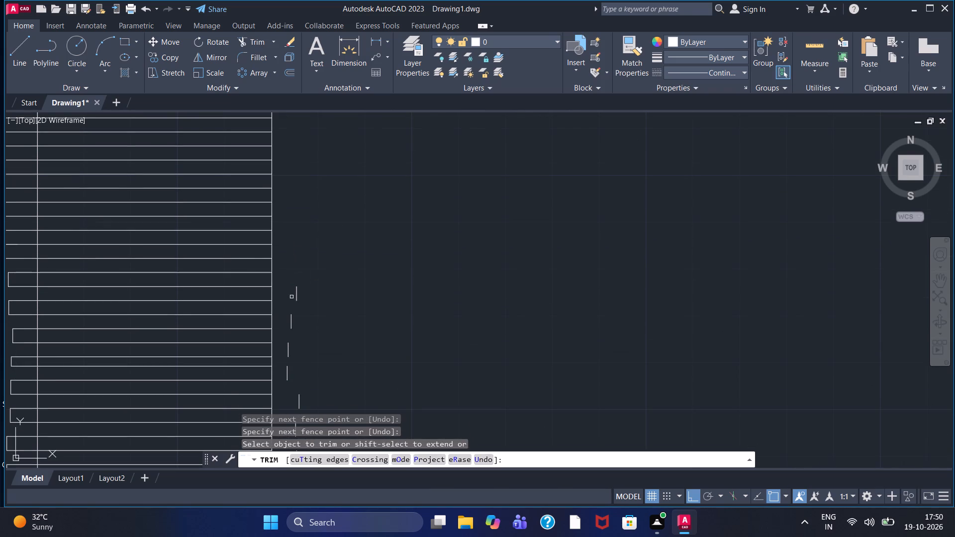
pyautogui.moveTo(291, 298); pyautogui.dragTo(315, 283)
pyautogui.moveTo(287, 324); pyautogui.dragTo(303, 314)
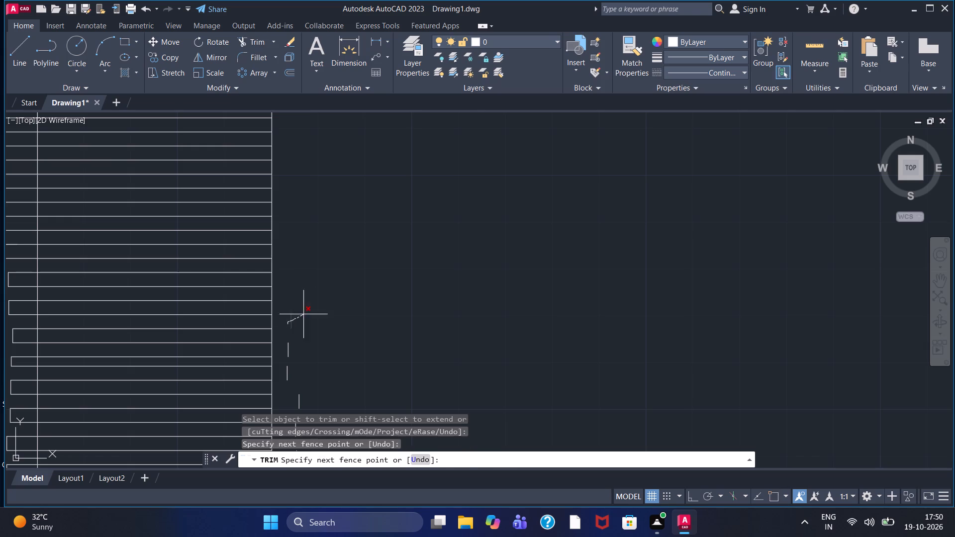
pyautogui.moveTo(286, 349); pyautogui.dragTo(297, 341)
pyautogui.moveTo(282, 381); pyautogui.dragTo(300, 365)
pyautogui.moveTo(295, 374); pyautogui.dragTo(292, 311, button='middle')
pyautogui.moveTo(292, 346); pyautogui.dragTo(314, 327)
pyautogui.moveTo(289, 371); pyautogui.dragTo(303, 357)
# Remove the following seven loose vertical segments further down outside the rectangle's right edge.
pyautogui.moveTo(295, 371); pyautogui.dragTo(292, 249, button='middle')
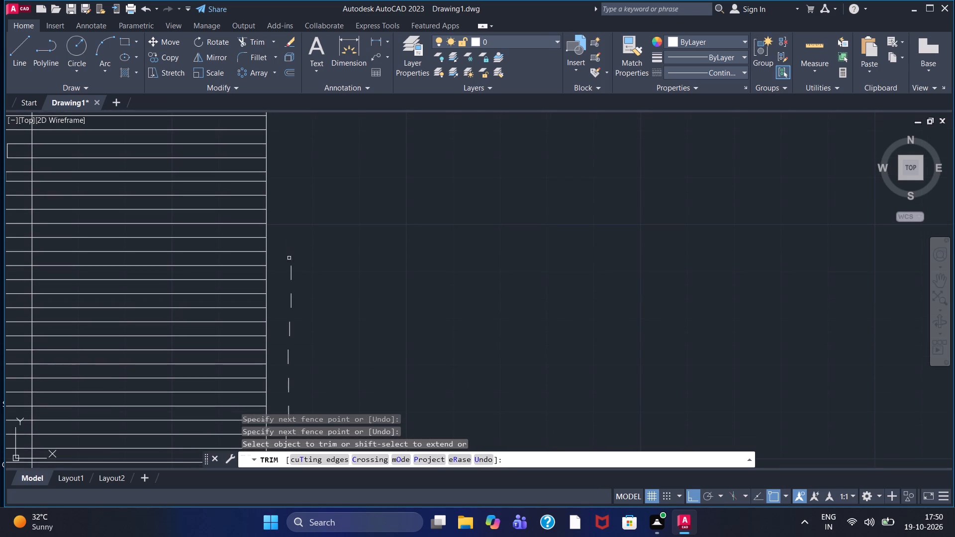
pyautogui.moveTo(286, 274); pyautogui.dragTo(302, 263)
pyautogui.moveTo(285, 305); pyautogui.dragTo(305, 288)
pyautogui.moveTo(286, 330); pyautogui.dragTo(294, 318)
pyautogui.moveTo(287, 348); pyautogui.dragTo(287, 290, button='middle')
pyautogui.scroll(1, 287, 290)
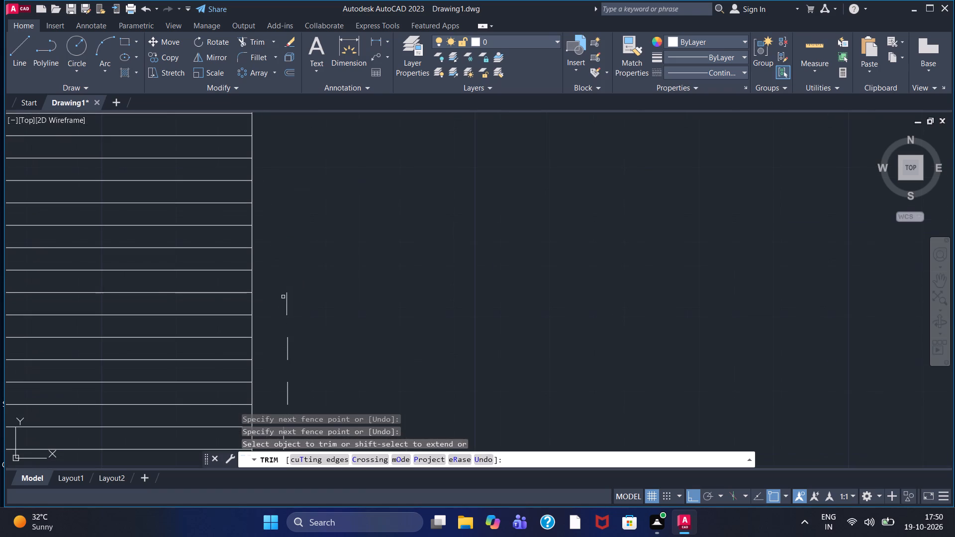
pyautogui.moveTo(283, 297); pyautogui.dragTo(309, 276)
pyautogui.moveTo(277, 344); pyautogui.dragTo(287, 283, button='middle')
pyautogui.moveTo(289, 294); pyautogui.dragTo(314, 276)
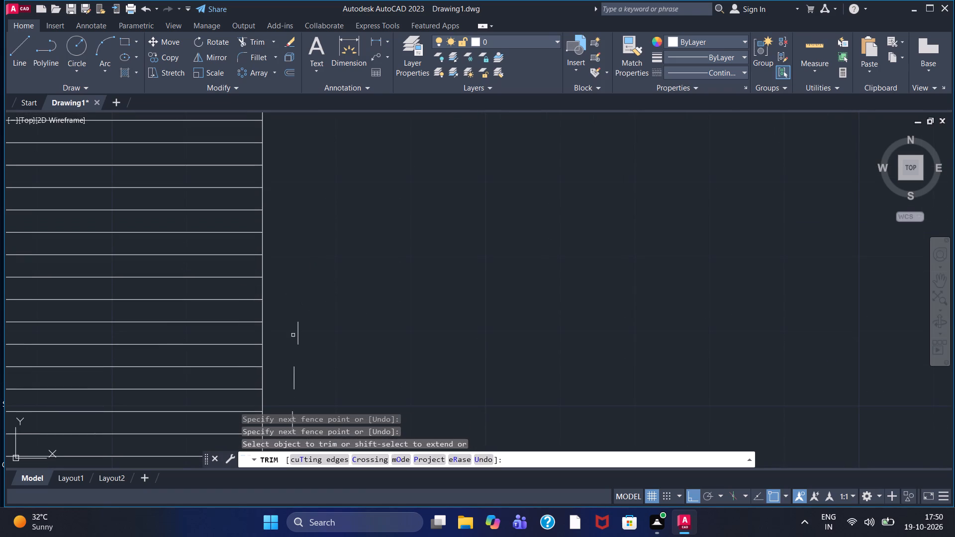
pyautogui.moveTo(292, 339); pyautogui.dragTo(308, 319)
pyautogui.moveTo(303, 322); pyautogui.dragTo(300, 265, button='middle')
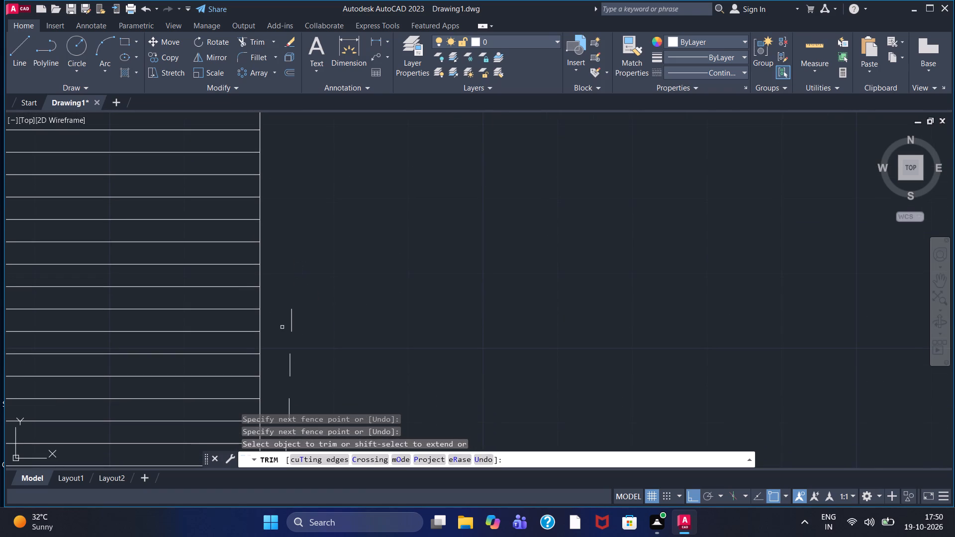
pyautogui.moveTo(287, 325); pyautogui.dragTo(303, 303)
# Remove another seven loose vertical segments outside the rectangle's right edge, working down the column.
pyautogui.scroll(-1, 303, 303)
pyautogui.moveTo(303, 303); pyautogui.dragTo(295, 262, button='middle')
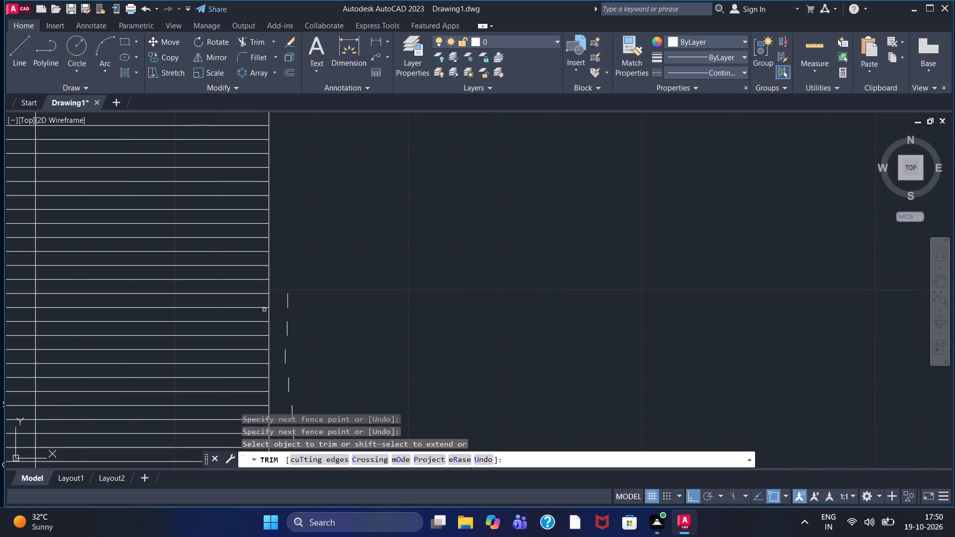
pyautogui.moveTo(280, 306); pyautogui.dragTo(306, 289)
pyautogui.moveTo(298, 294); pyautogui.dragTo(297, 222, button='middle')
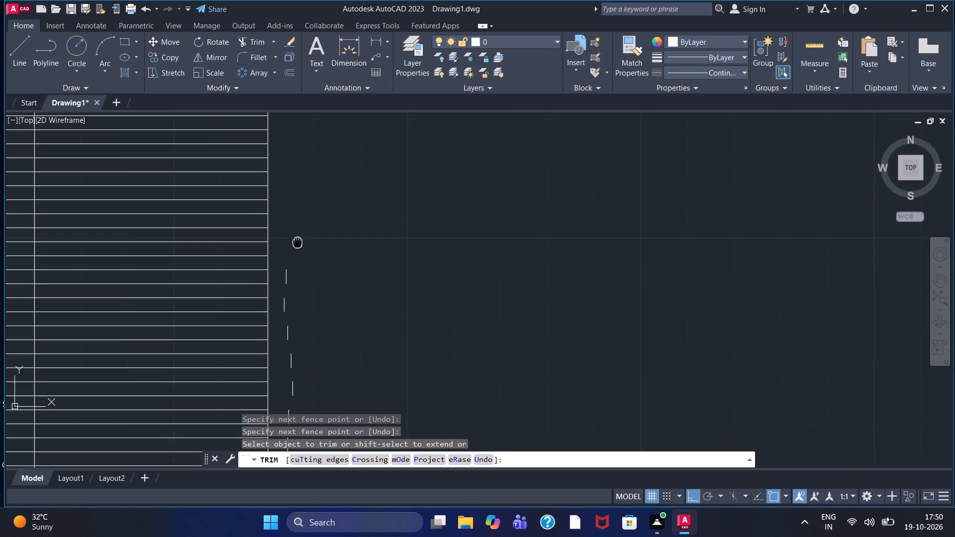
pyautogui.moveTo(297, 222); pyautogui.dragTo(297, 219, button='middle')
pyautogui.scroll(1, 278, 244)
pyautogui.moveTo(283, 262); pyautogui.dragTo(325, 241)
pyautogui.moveTo(279, 303); pyautogui.dragTo(292, 293)
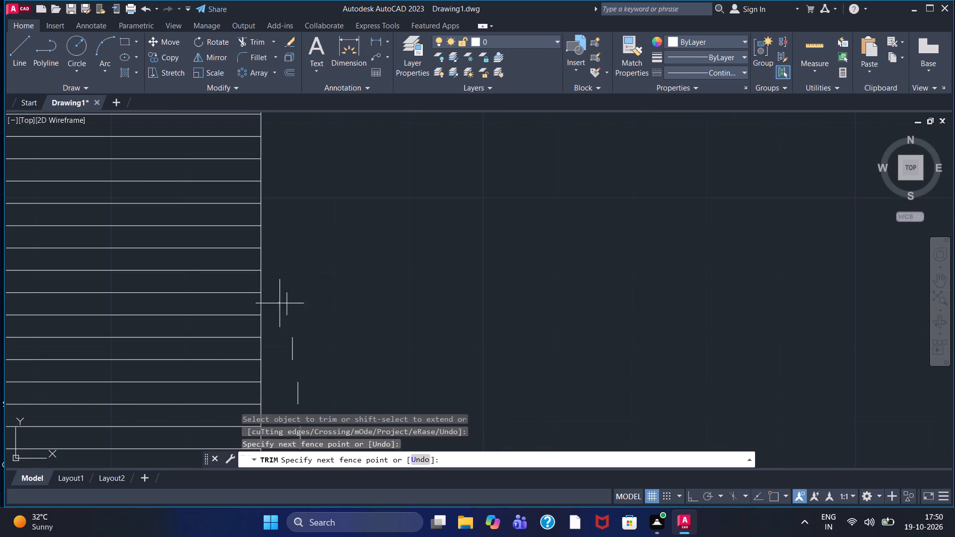
pyautogui.moveTo(292, 293); pyautogui.dragTo(300, 288)
pyautogui.moveTo(285, 352); pyautogui.dragTo(309, 331)
pyautogui.moveTo(304, 330); pyautogui.dragTo(299, 227, button='middle')
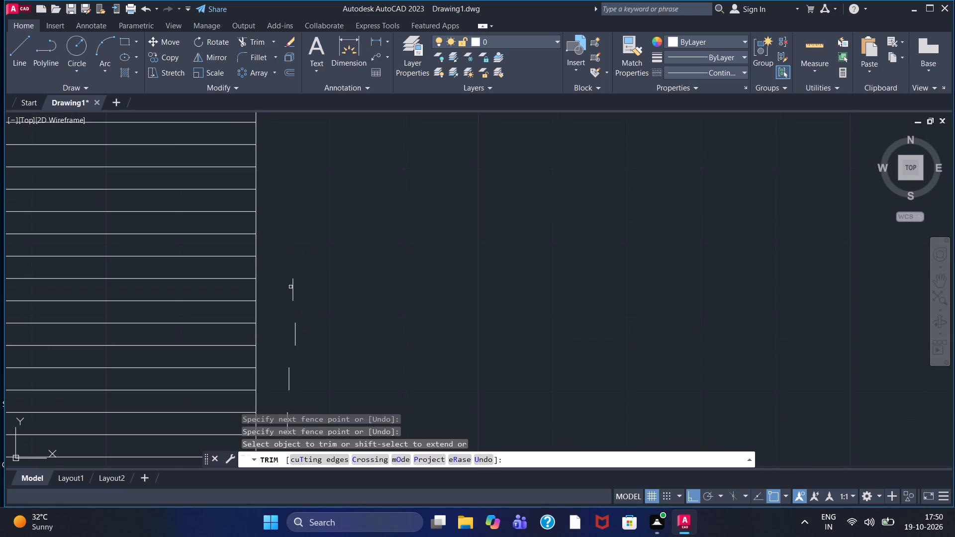
pyautogui.moveTo(287, 293); pyautogui.dragTo(307, 277)
pyautogui.moveTo(293, 341); pyautogui.dragTo(304, 321)
pyautogui.moveTo(285, 379); pyautogui.dragTo(308, 346)
# Remove the next five loose vertical segments outside the right edge, in the rectangle's lower part.
pyautogui.scroll(-1, 304, 349)
pyautogui.moveTo(304, 347); pyautogui.dragTo(305, 216, button='middle')
pyautogui.scroll(1, 305, 237)
pyautogui.moveTo(282, 284); pyautogui.dragTo(300, 269)
pyautogui.moveTo(296, 324); pyautogui.dragTo(316, 306)
pyautogui.moveTo(311, 306); pyautogui.dragTo(302, 230, button='middle')
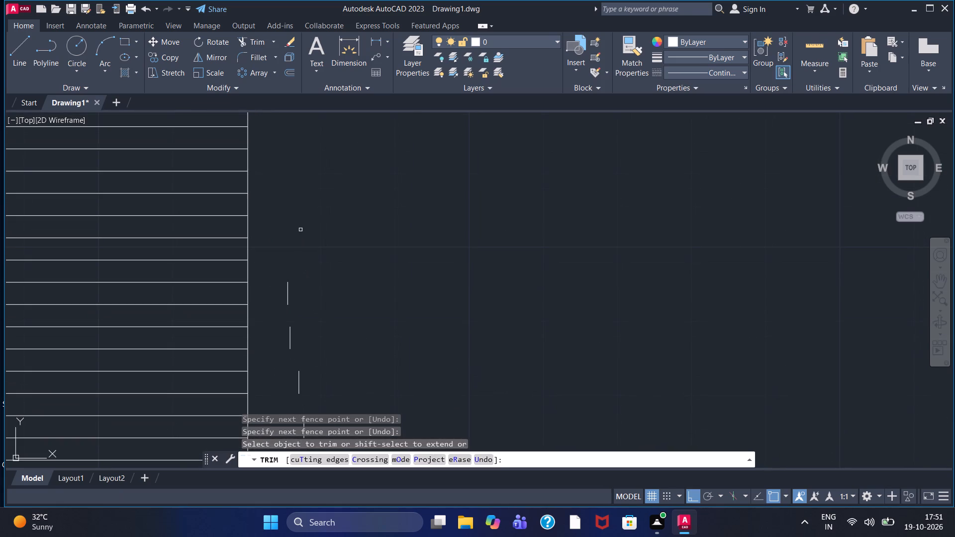
pyautogui.moveTo(276, 305); pyautogui.dragTo(297, 287)
pyautogui.moveTo(283, 336); pyautogui.dragTo(298, 327)
pyautogui.moveTo(290, 392); pyautogui.dragTo(308, 365)
# Remove five more loose vertical segments outside the right edge, continuing toward the rectangle's bottom.
pyautogui.scroll(-1, 304, 363)
pyautogui.moveTo(304, 363); pyautogui.dragTo(306, 207, button='middle')
pyautogui.moveTo(307, 249); pyautogui.dragTo(319, 236)
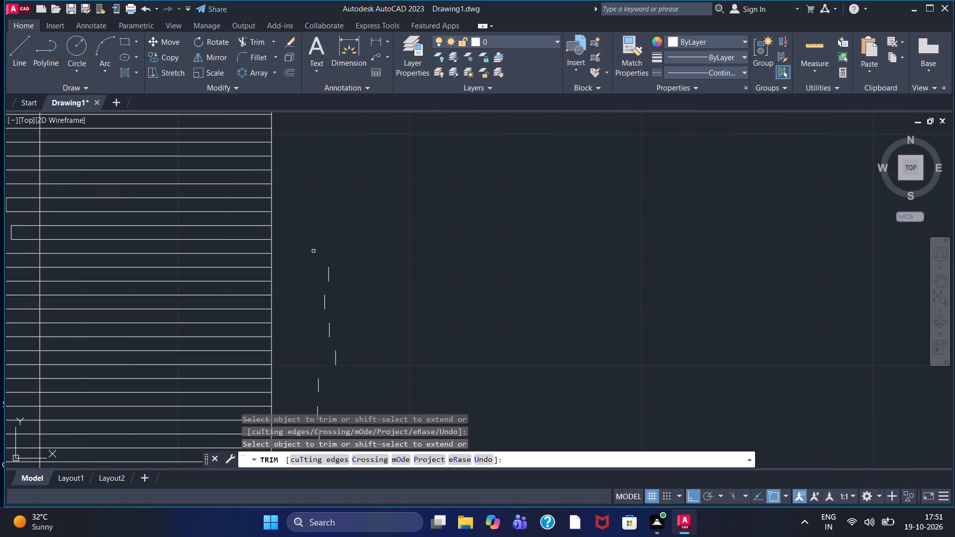
pyautogui.moveTo(319, 283); pyautogui.dragTo(332, 268)
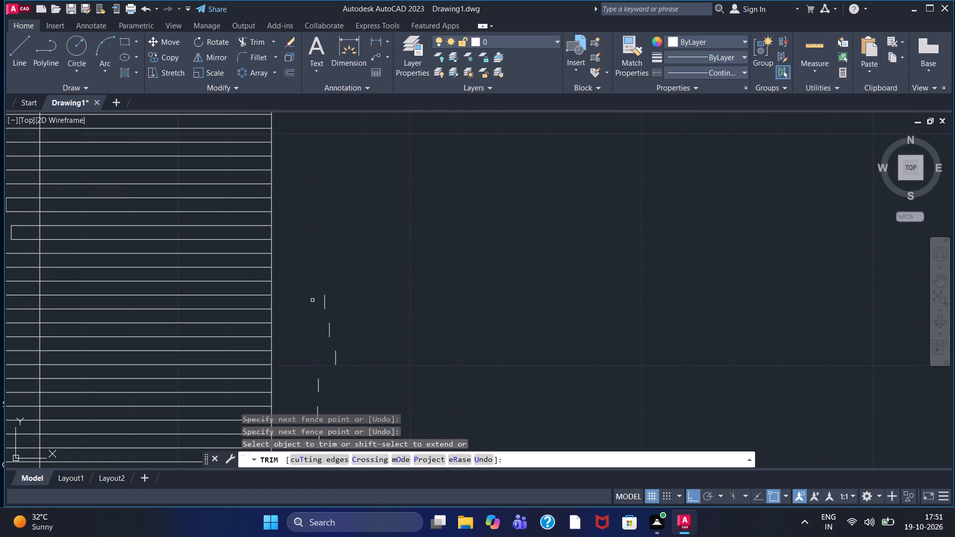
pyautogui.moveTo(317, 300); pyautogui.dragTo(337, 284)
pyautogui.moveTo(319, 318); pyautogui.dragTo(331, 299)
pyautogui.moveTo(324, 335); pyautogui.dragTo(335, 317)
pyautogui.moveTo(331, 360); pyautogui.dragTo(338, 345)
# Remove the last five loose vertical segments outside the right edge, down to the rectangle's bottom corner.
pyautogui.moveTo(310, 354); pyautogui.dragTo(312, 279, button='middle')
pyautogui.moveTo(313, 315); pyautogui.dragTo(342, 303)
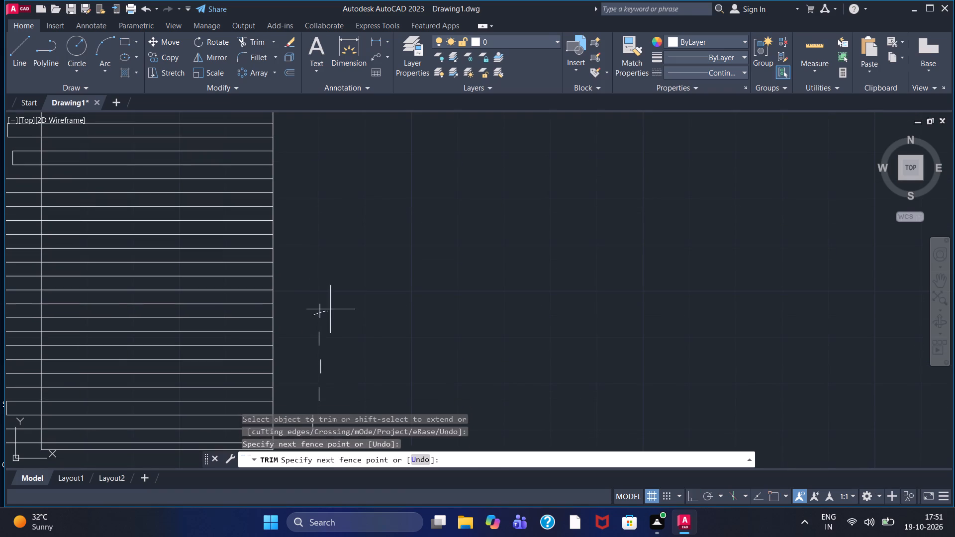
pyautogui.moveTo(342, 303); pyautogui.dragTo(343, 303)
pyautogui.moveTo(314, 341); pyautogui.dragTo(330, 329)
pyautogui.moveTo(318, 369); pyautogui.dragTo(335, 352)
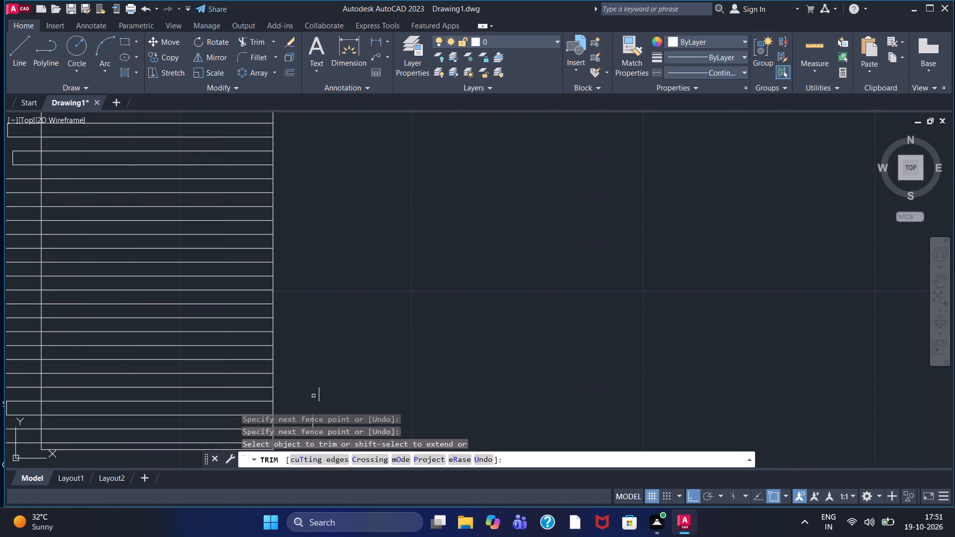
pyautogui.moveTo(311, 401); pyautogui.dragTo(341, 375)
pyautogui.moveTo(289, 325); pyautogui.dragTo(293, 159, button='middle')
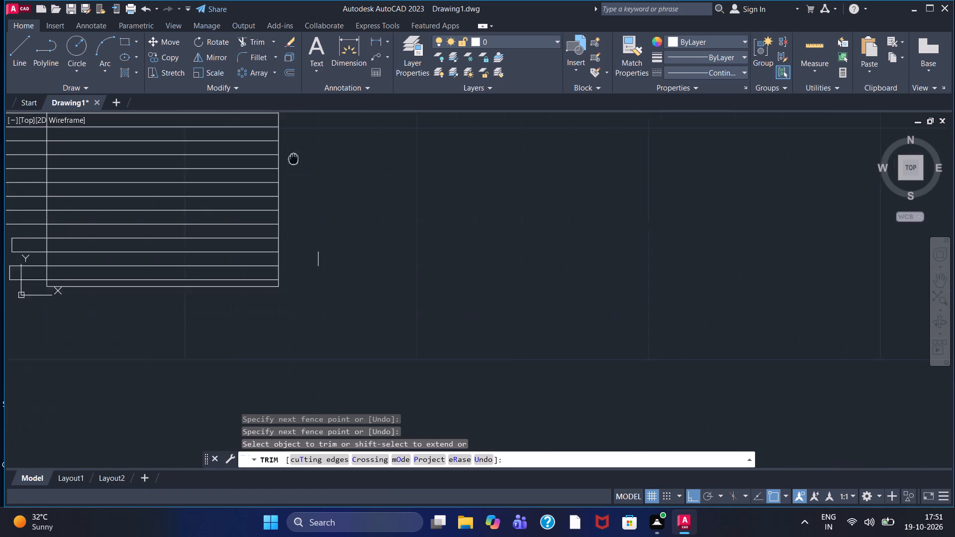
pyautogui.scroll(1, 287, 161)
pyautogui.moveTo(324, 320); pyautogui.dragTo(349, 303)
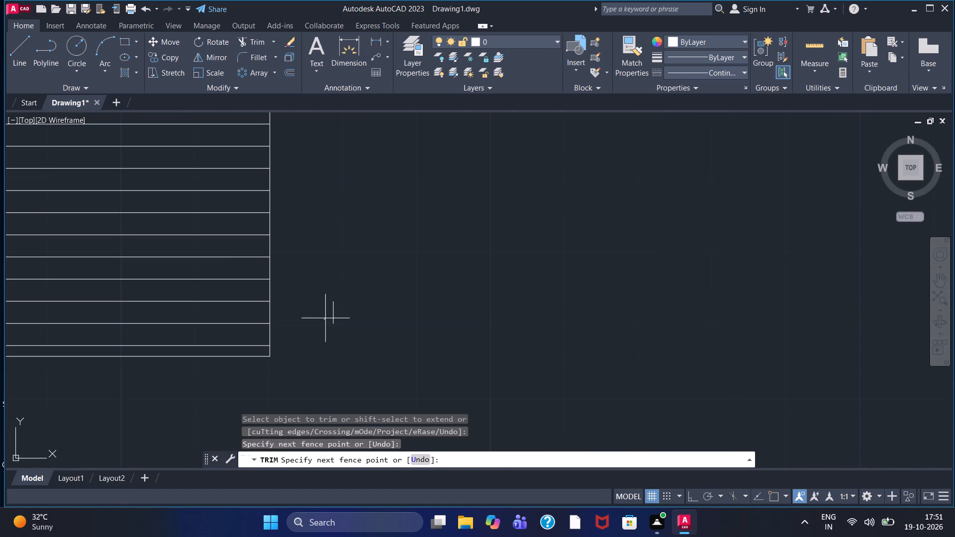
pyautogui.moveTo(349, 303); pyautogui.dragTo(352, 301)
# Trim the zigzag's horizontal overhangs beyond the rectangle's left edge, from the bottom up through the first ten protruding loops.
pyautogui.scroll(-1, 7, 246)
pyautogui.scroll(-1, 59, 280)
pyautogui.moveTo(44, 282); pyautogui.dragTo(78, 301, button='middle')
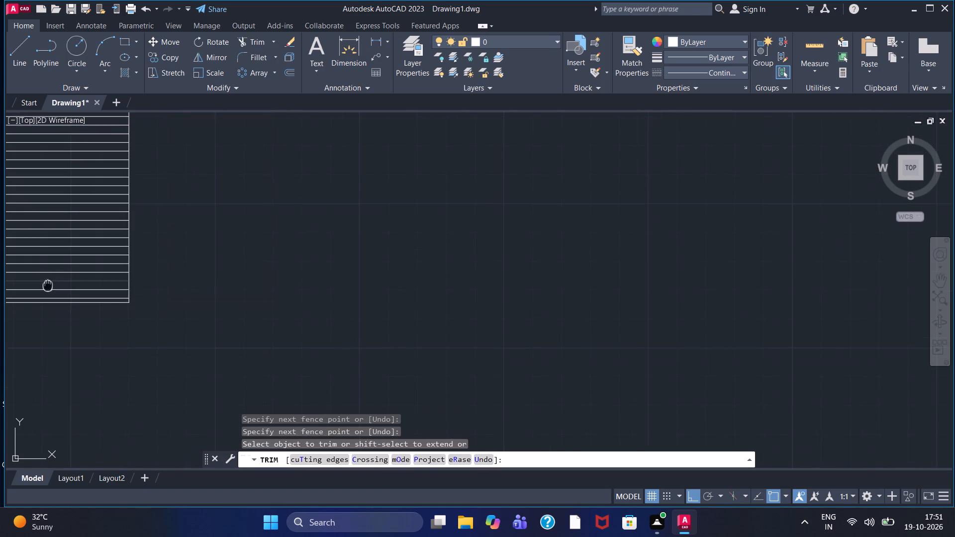
pyautogui.moveTo(78, 301); pyautogui.dragTo(318, 348, button='middle')
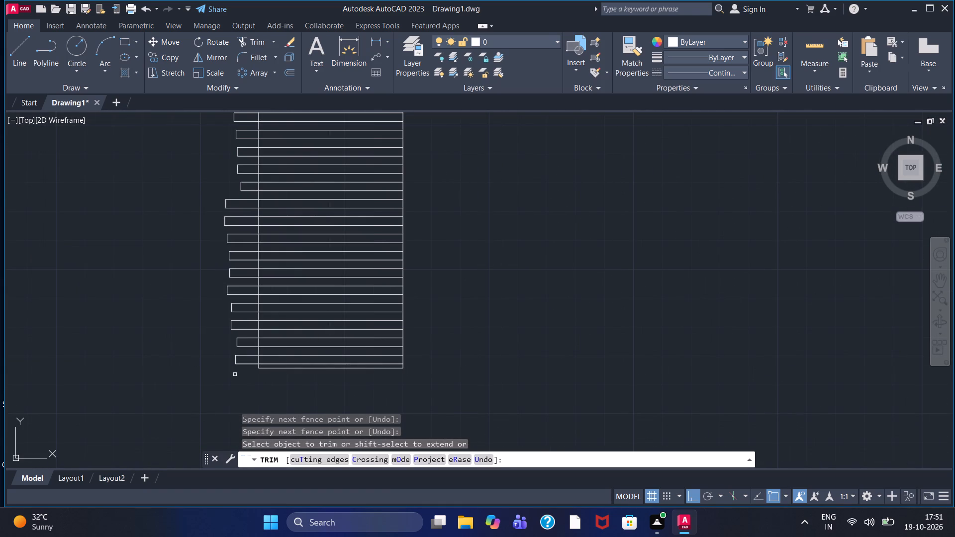
pyautogui.moveTo(243, 376); pyautogui.dragTo(243, 259)
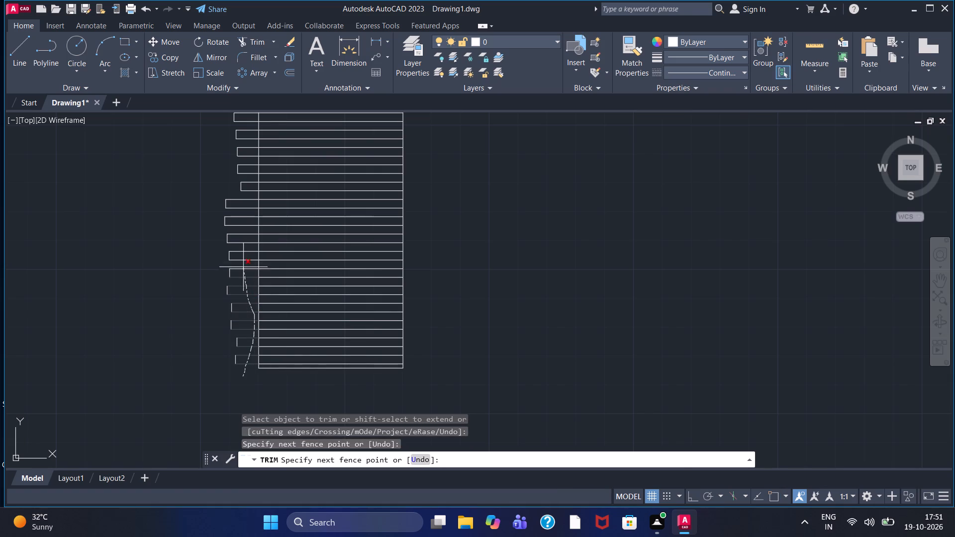
pyautogui.moveTo(243, 259); pyautogui.dragTo(232, 188)
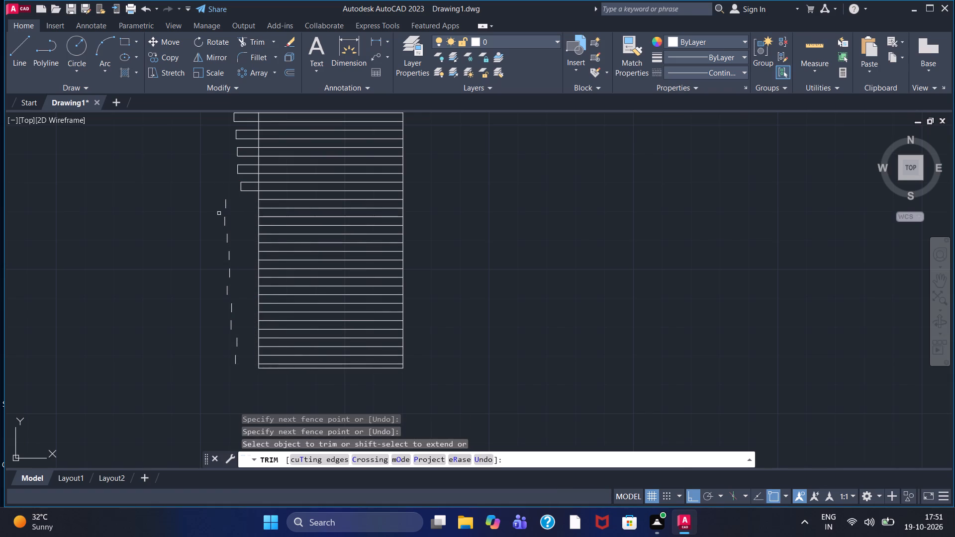
# Remove the ten loose short vertical segments left outside the rectangle's left edge along its lowest rows.
pyautogui.click(225, 206)
pyautogui.click(223, 221)
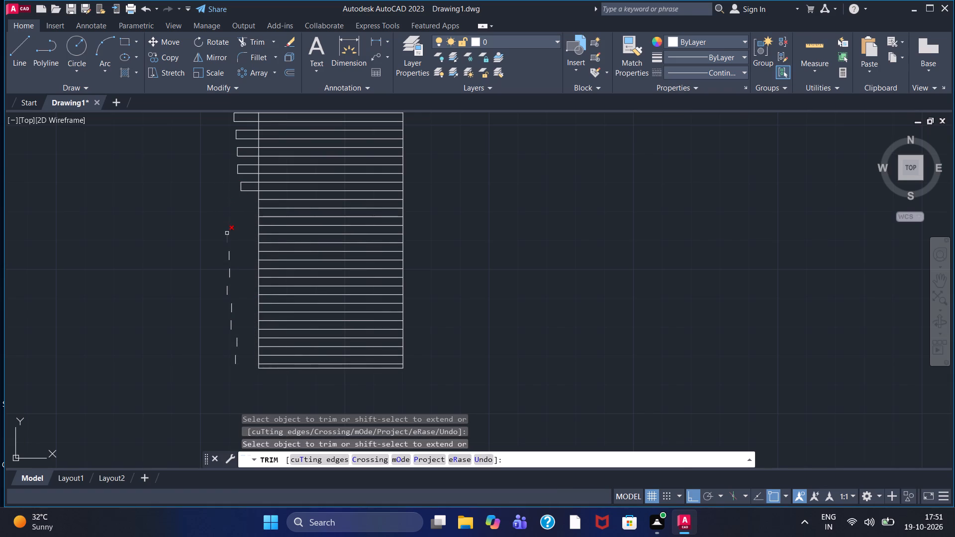
pyautogui.click(227, 233)
pyautogui.click(230, 260)
pyautogui.click(230, 275)
pyautogui.click(228, 293)
pyautogui.click(231, 311)
pyautogui.click(232, 325)
pyautogui.click(239, 343)
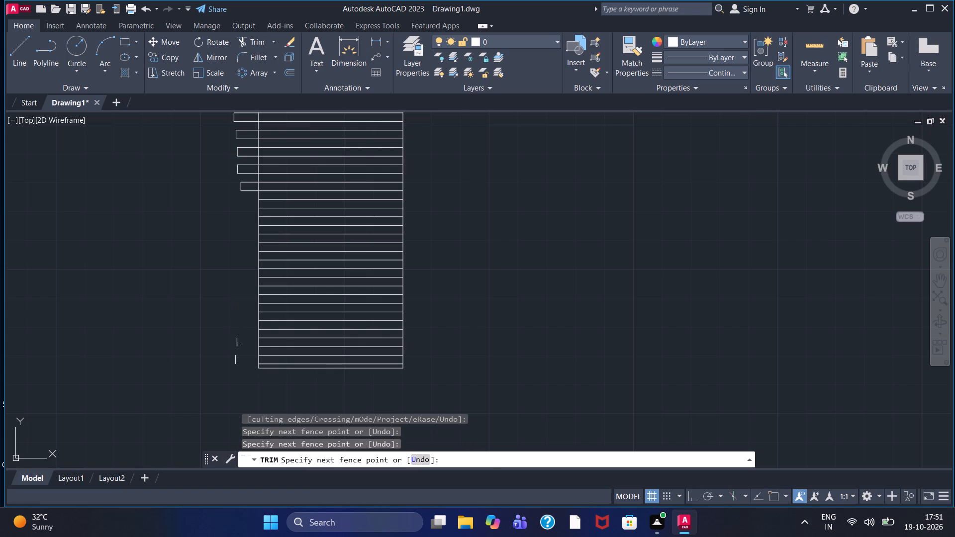
pyautogui.click(235, 360)
pyautogui.click(239, 344)
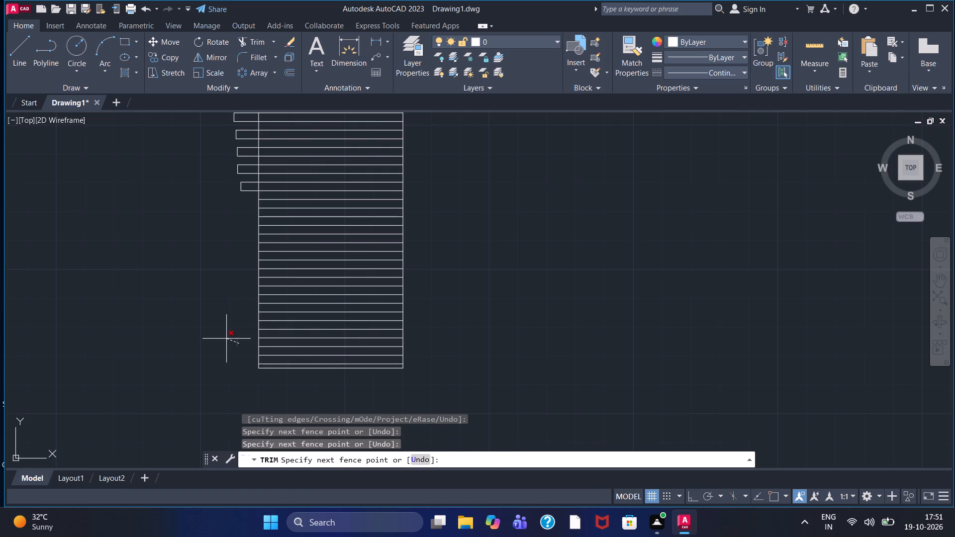
pyautogui.click(229, 340)
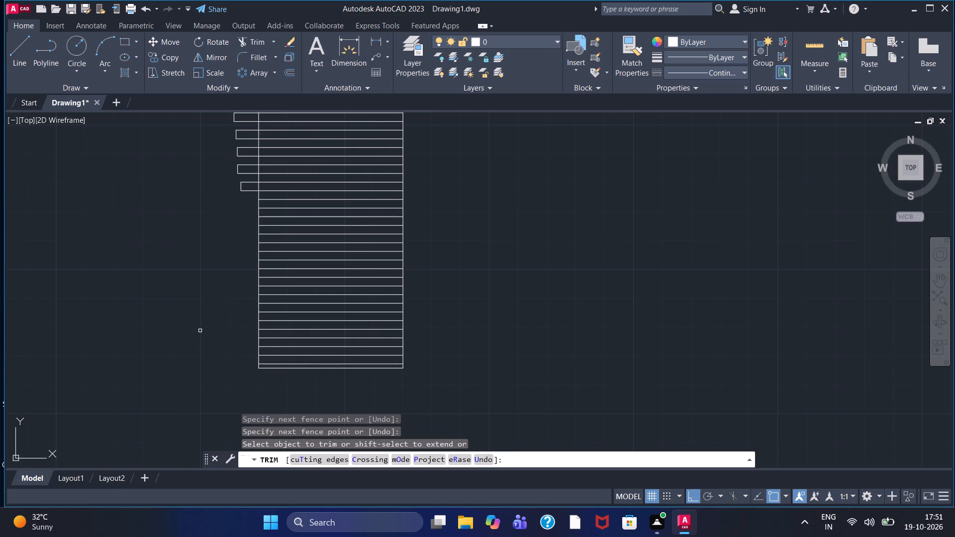
# Trim the horizontal overhangs beyond the rectangle's left edge along the next section of rows further up.
pyautogui.moveTo(220, 239); pyautogui.dragTo(169, 411, button='middle')
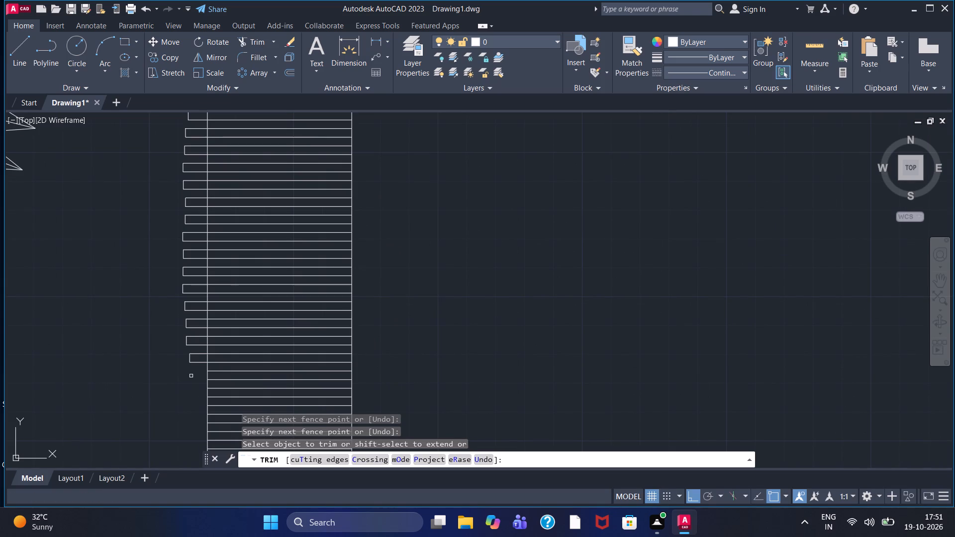
pyautogui.moveTo(198, 367); pyautogui.dragTo(194, 219)
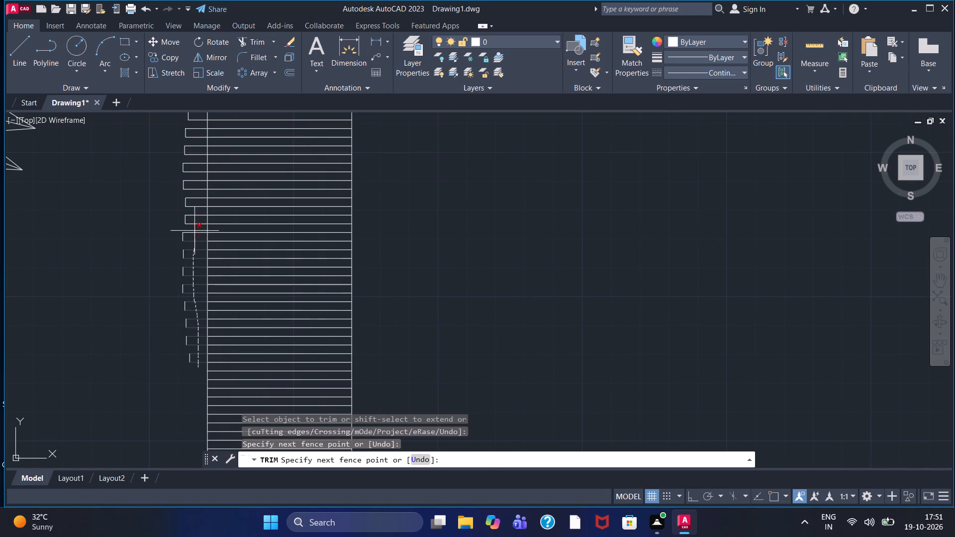
pyautogui.moveTo(194, 219); pyautogui.dragTo(191, 136)
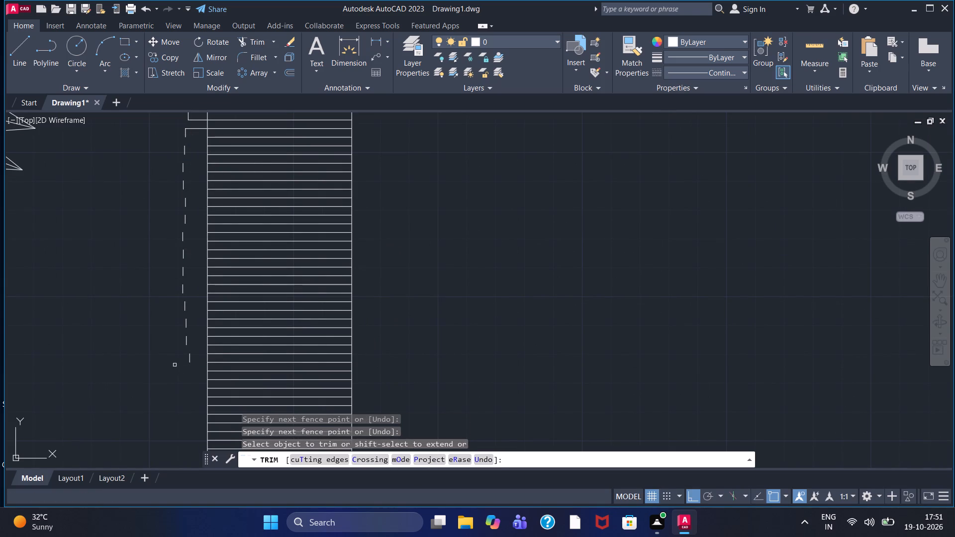
# Remove the thirteen loose short vertical segments outside the rectangle's left edge, up to the lowest untrimmed overhang.
pyautogui.click(190, 358)
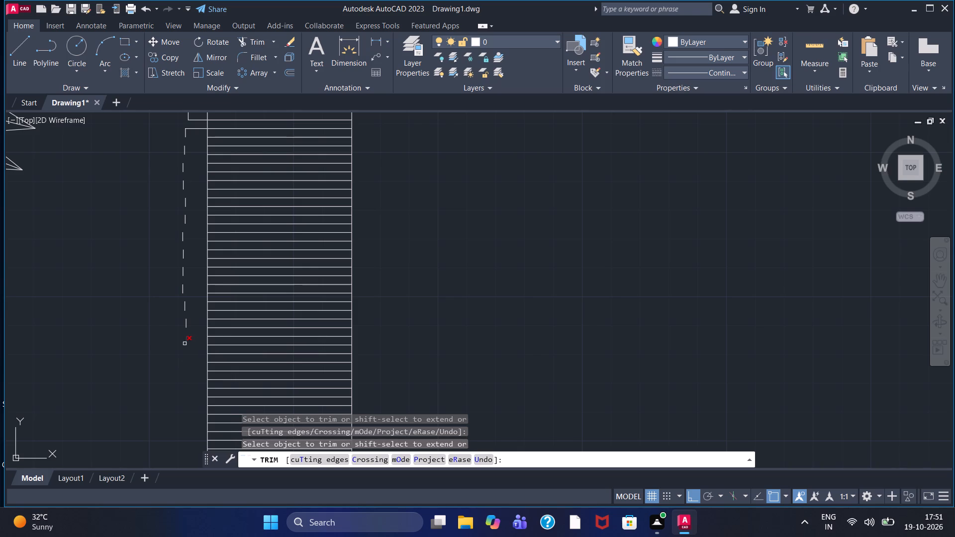
pyautogui.click(185, 344)
pyautogui.click(186, 325)
pyautogui.click(183, 308)
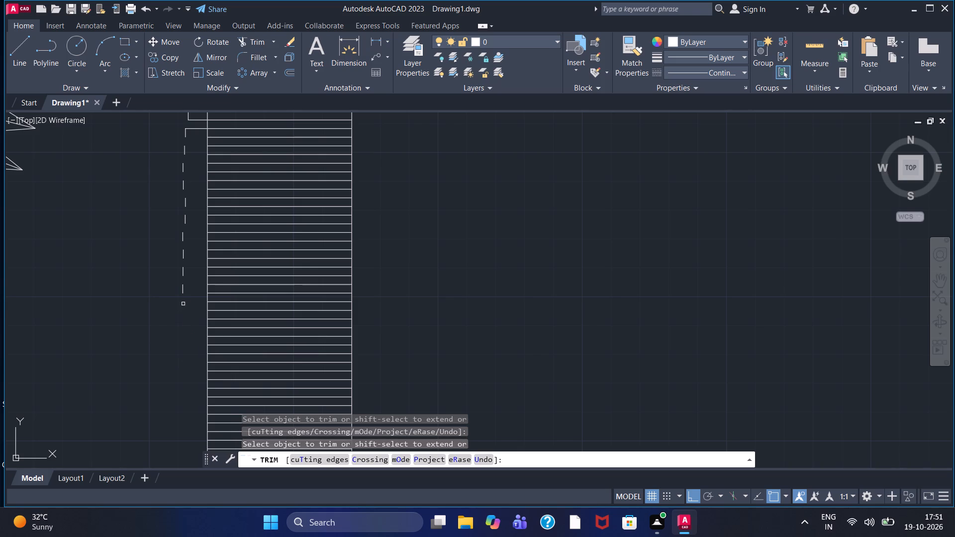
pyautogui.click(183, 291)
pyautogui.click(183, 269)
pyautogui.click(182, 258)
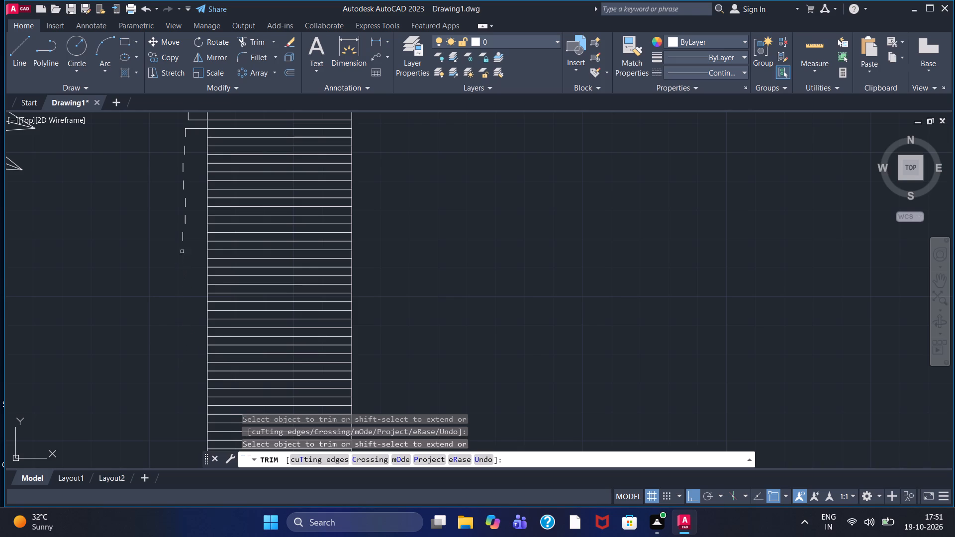
pyautogui.click(182, 237)
pyautogui.click(184, 218)
pyautogui.click(184, 202)
pyautogui.click(182, 186)
pyautogui.click(181, 167)
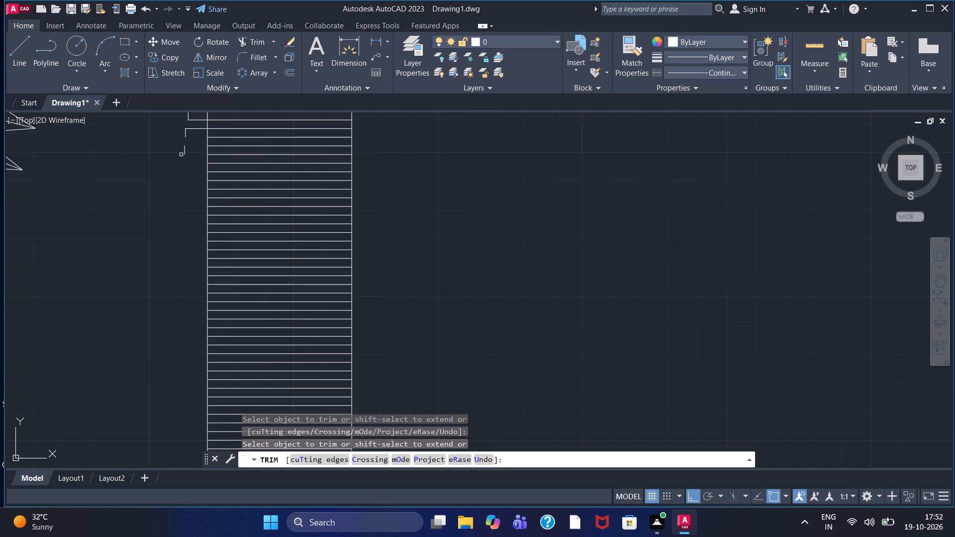
pyautogui.click(185, 153)
# Trim the horizontal overhangs beyond the rectangle's left edge along the next nine protruding rows further up.
pyautogui.moveTo(185, 153); pyautogui.dragTo(166, 336, button='middle')
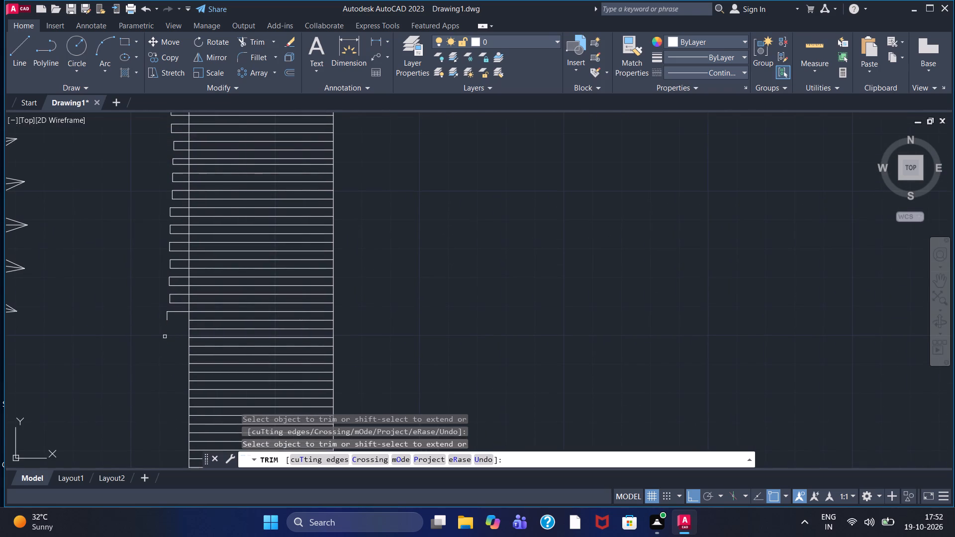
pyautogui.moveTo(172, 322); pyautogui.dragTo(173, 209)
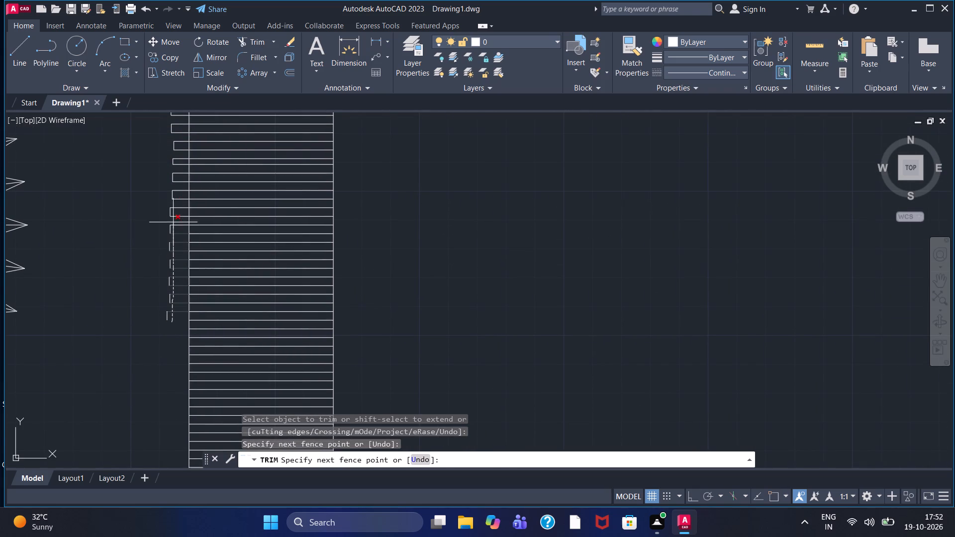
pyautogui.moveTo(173, 209); pyautogui.dragTo(174, 166)
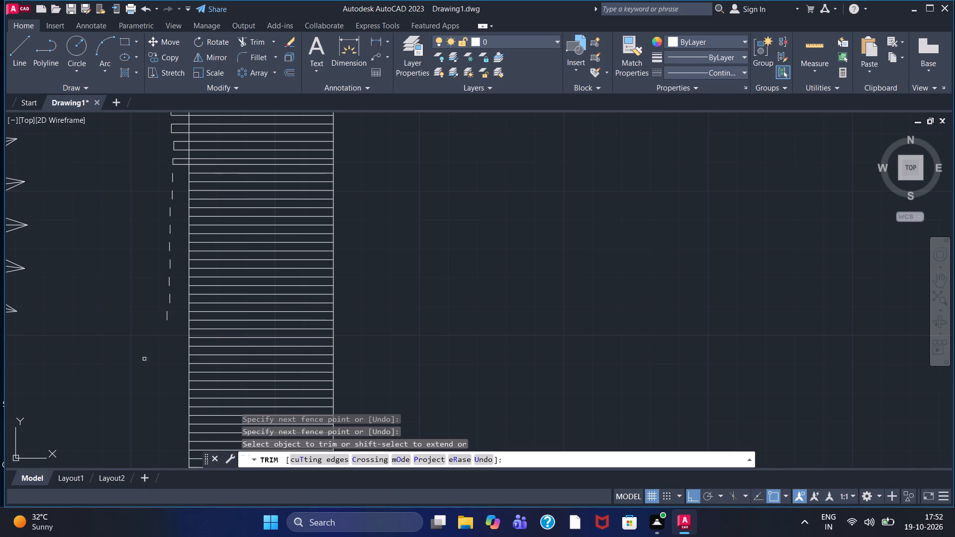
# Remove the nine loose vertical segments left outside the left edge by the latest trim.
pyautogui.click(167, 316)
pyautogui.click(169, 304)
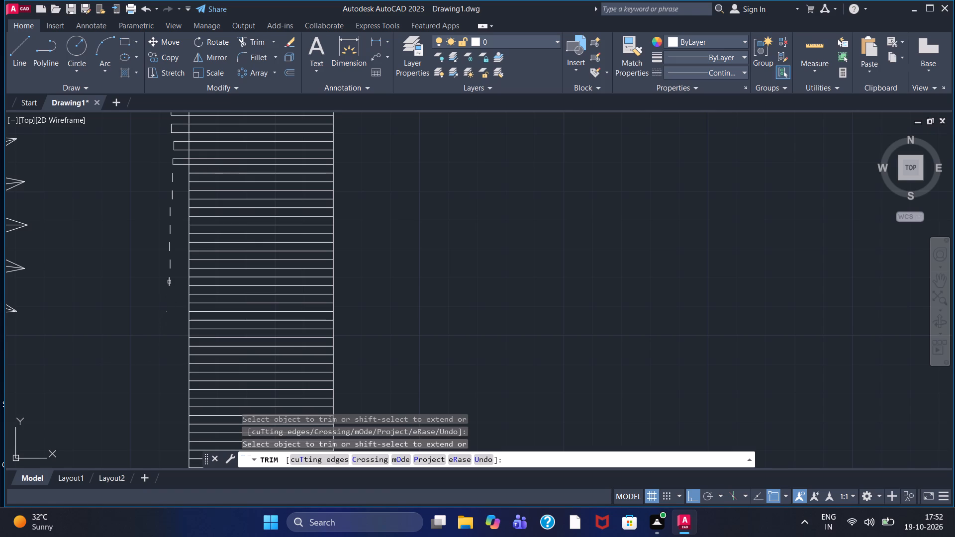
pyautogui.click(169, 277)
pyautogui.click(169, 268)
pyautogui.click(169, 247)
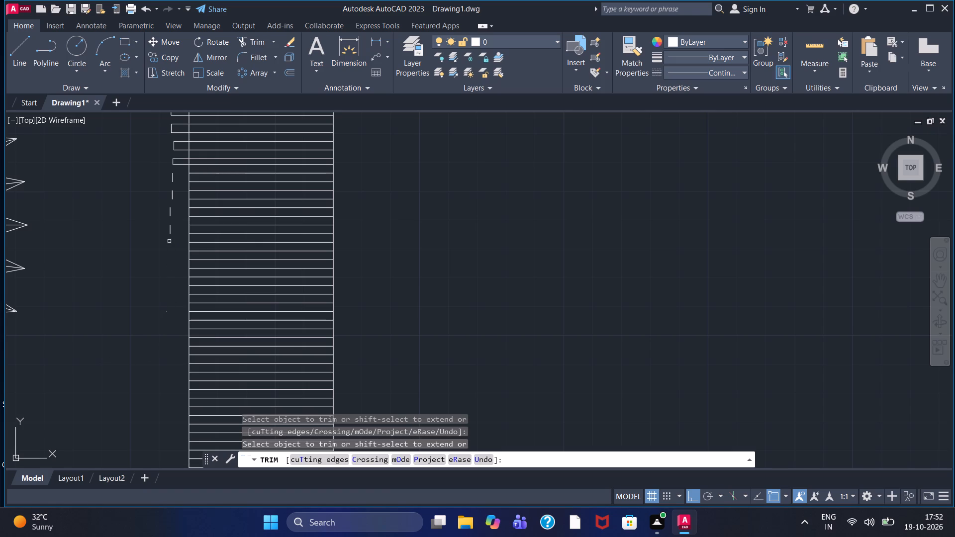
pyautogui.click(169, 231)
pyautogui.click(169, 211)
pyautogui.click(172, 194)
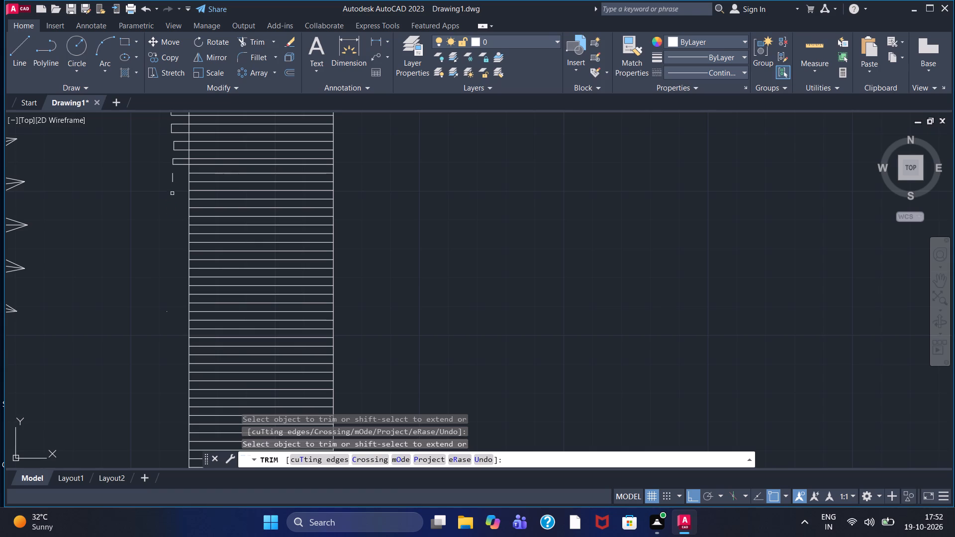
pyautogui.click(172, 183)
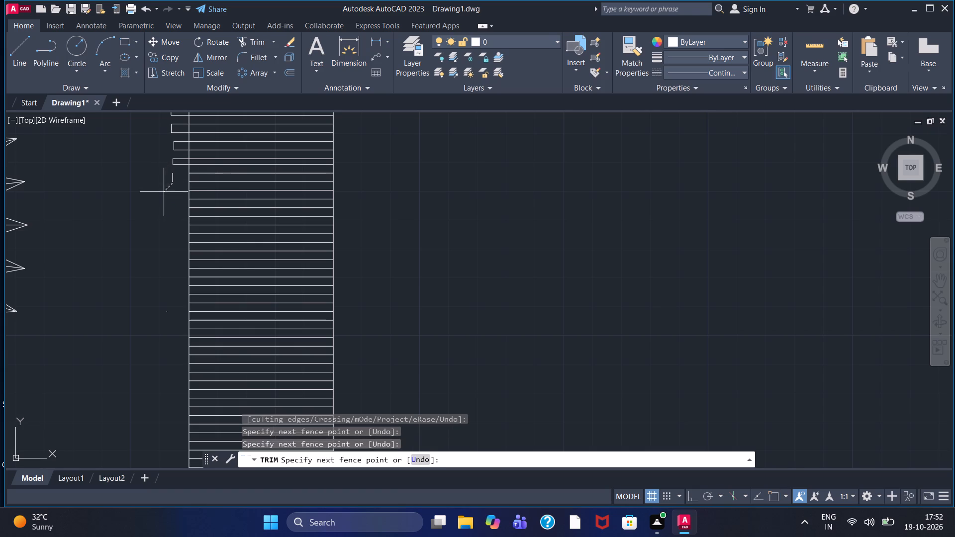
pyautogui.click(172, 177)
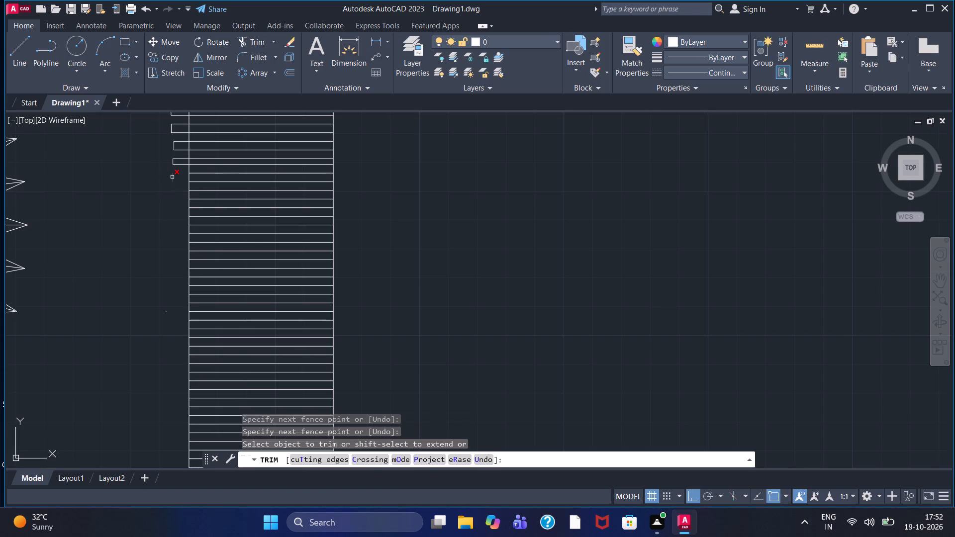
pyautogui.moveTo(172, 177); pyautogui.dragTo(166, 256, button='middle')
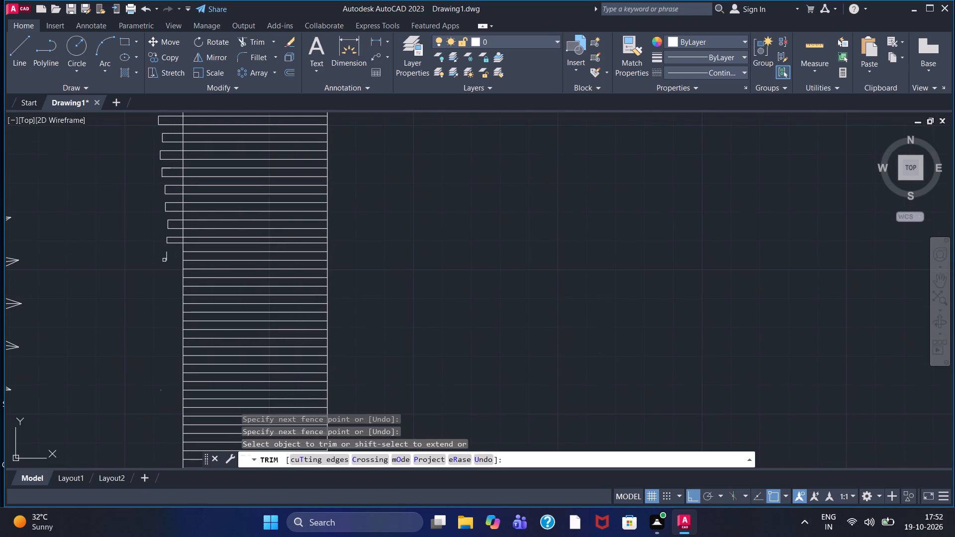
pyautogui.click(168, 256)
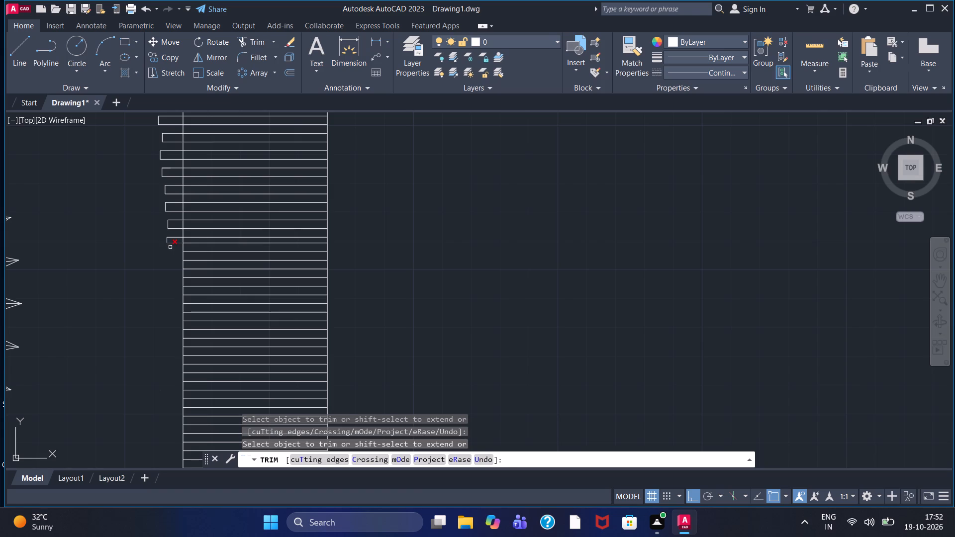
# Trim the horizontal overhangs beyond the rectangle's left edge along the next six protruding loops further up.
pyautogui.moveTo(170, 249); pyautogui.dragTo(172, 145)
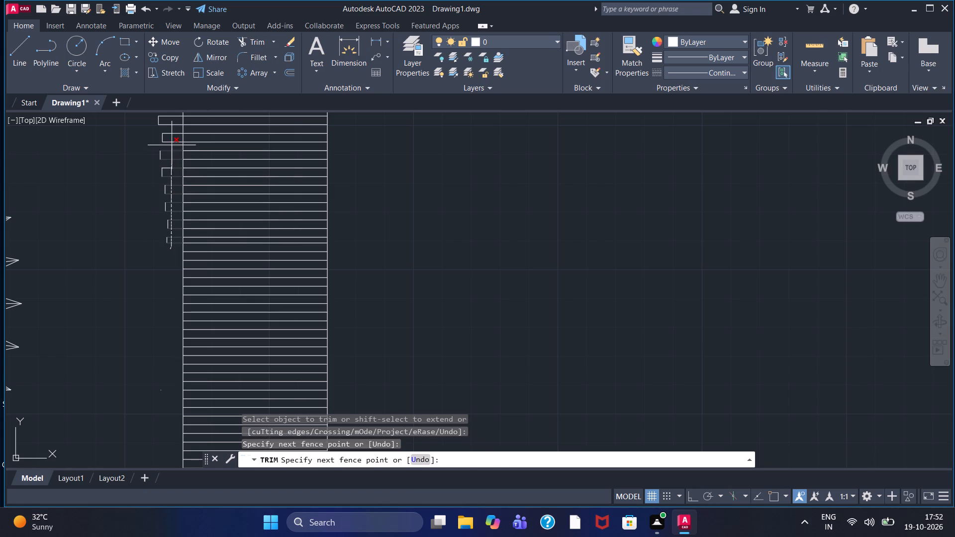
pyautogui.moveTo(172, 145); pyautogui.dragTo(172, 144)
# Remove the six loose vertical segments and the short horizontal stub left outside the left edge in this section.
pyautogui.click(165, 240)
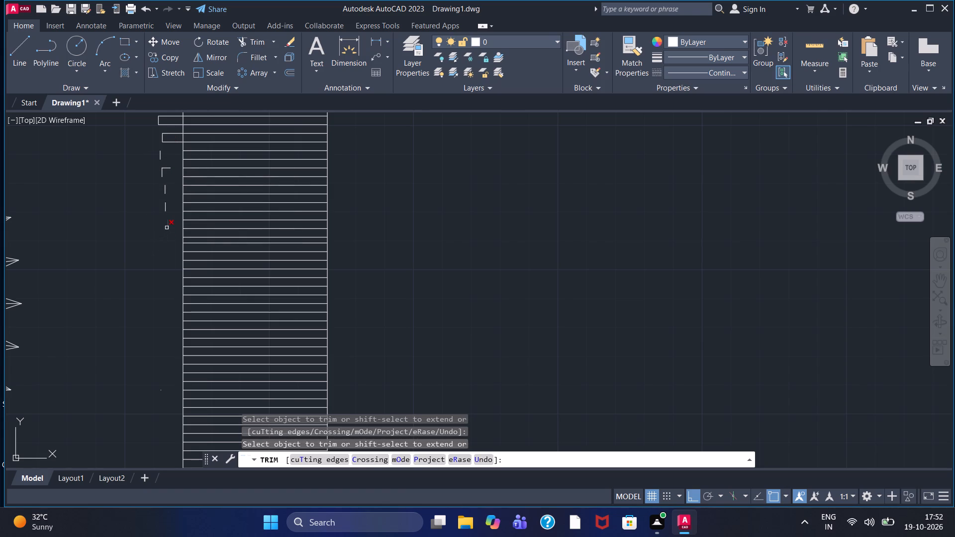
pyautogui.click(168, 227)
pyautogui.click(166, 211)
pyautogui.click(165, 194)
pyautogui.click(163, 177)
pyautogui.click(165, 169)
pyautogui.moveTo(165, 169); pyautogui.dragTo(142, 348, button='middle')
pyautogui.click(137, 335)
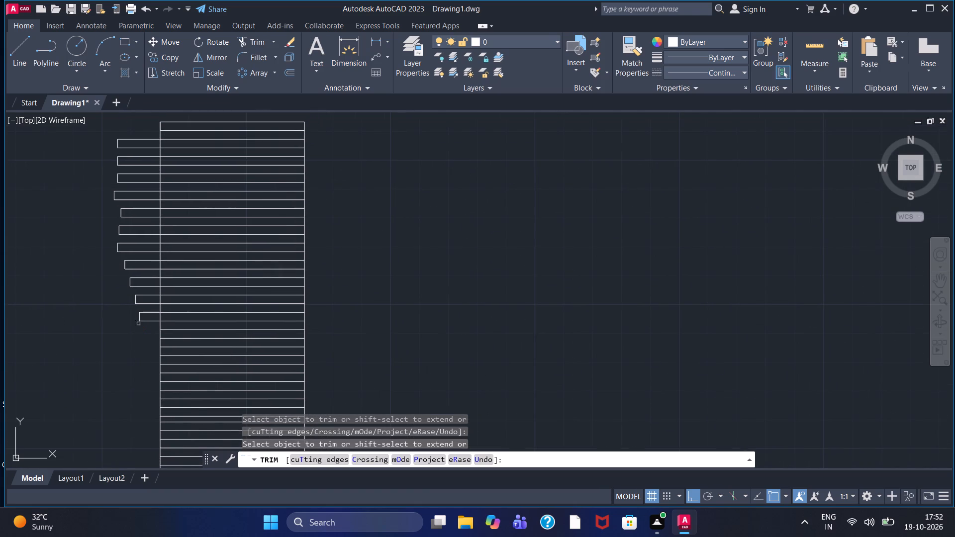
# Trim the remaining horizontal overhangs beyond the rectangle's left edge, up to its topmost protruding loop.
pyautogui.moveTo(143, 331); pyautogui.dragTo(143, 173)
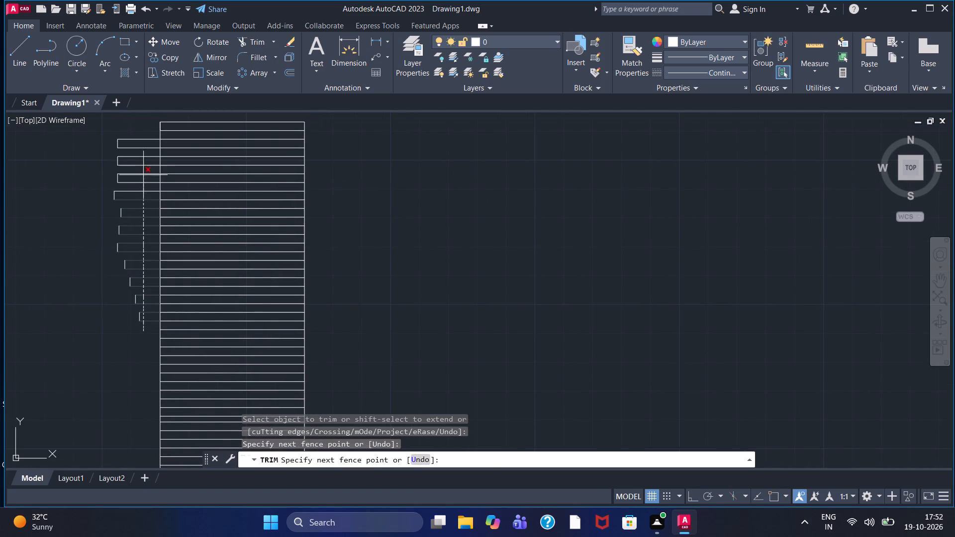
pyautogui.moveTo(143, 173); pyautogui.dragTo(142, 137)
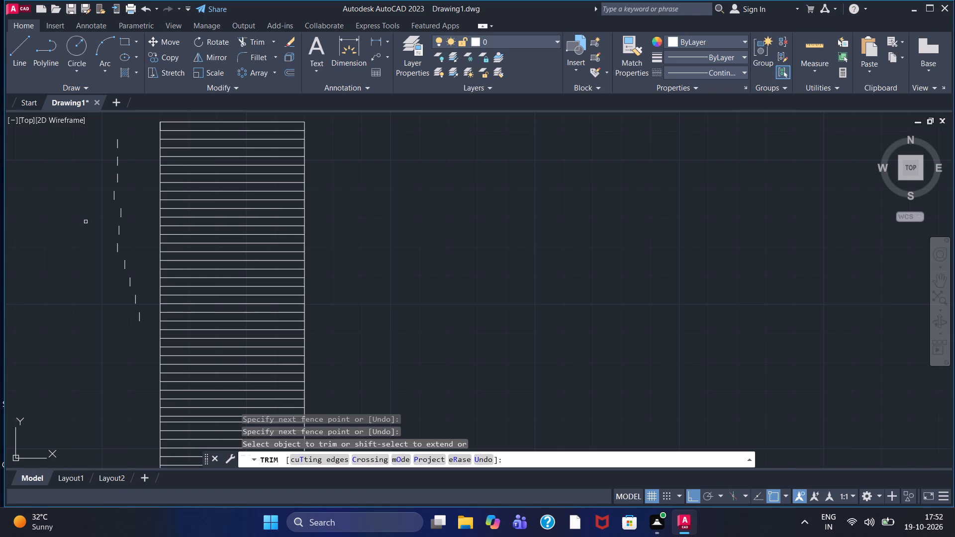
# Remove the lower seven of the remaining loose vertical segments outside the rectangle's left edge.
pyautogui.click(138, 317)
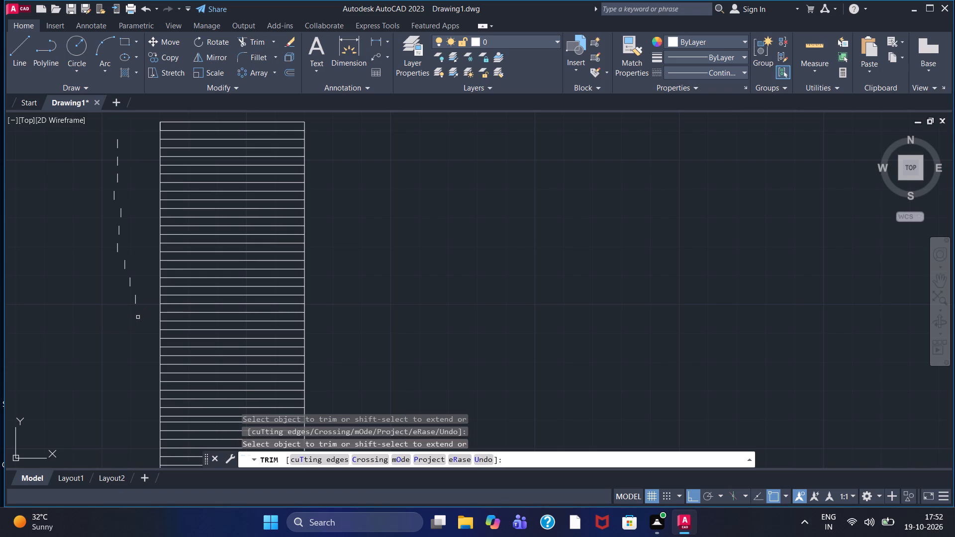
pyautogui.click(136, 303)
pyautogui.click(130, 285)
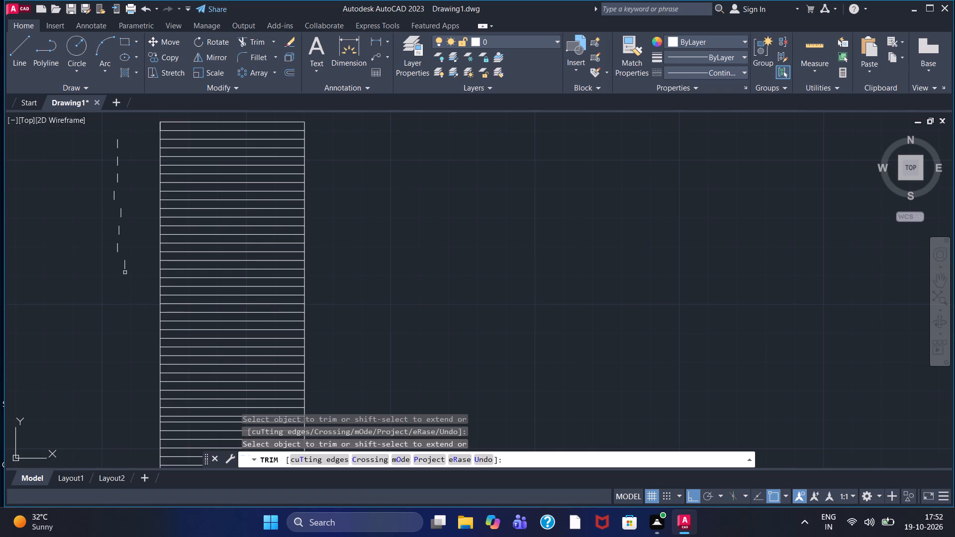
pyautogui.click(124, 267)
pyautogui.click(118, 249)
pyautogui.click(117, 232)
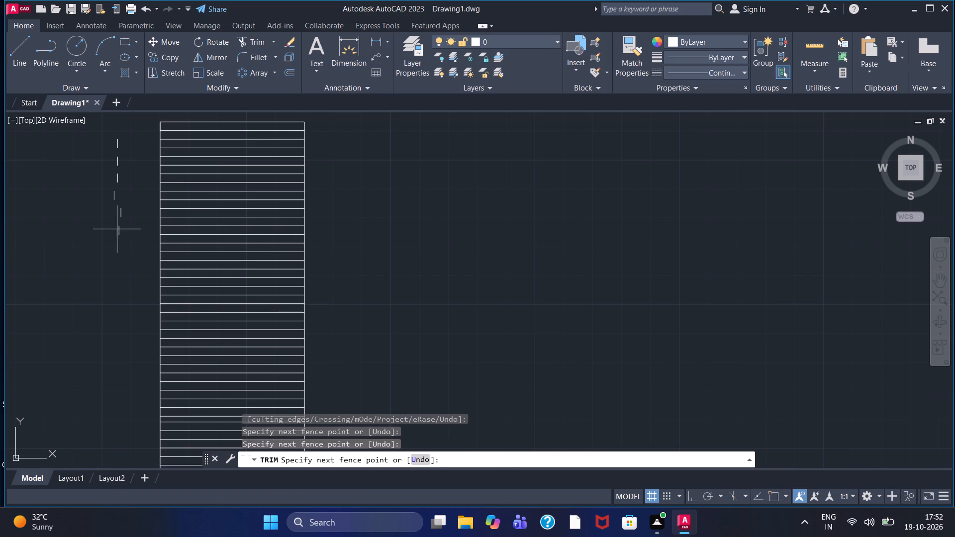
pyautogui.click(119, 221)
pyautogui.click(121, 217)
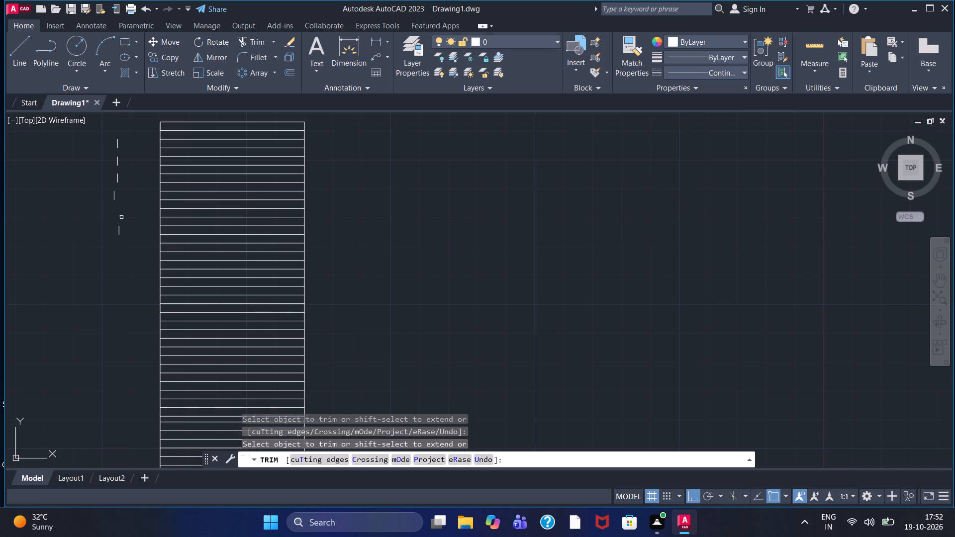
pyautogui.click(116, 230)
pyautogui.click(121, 232)
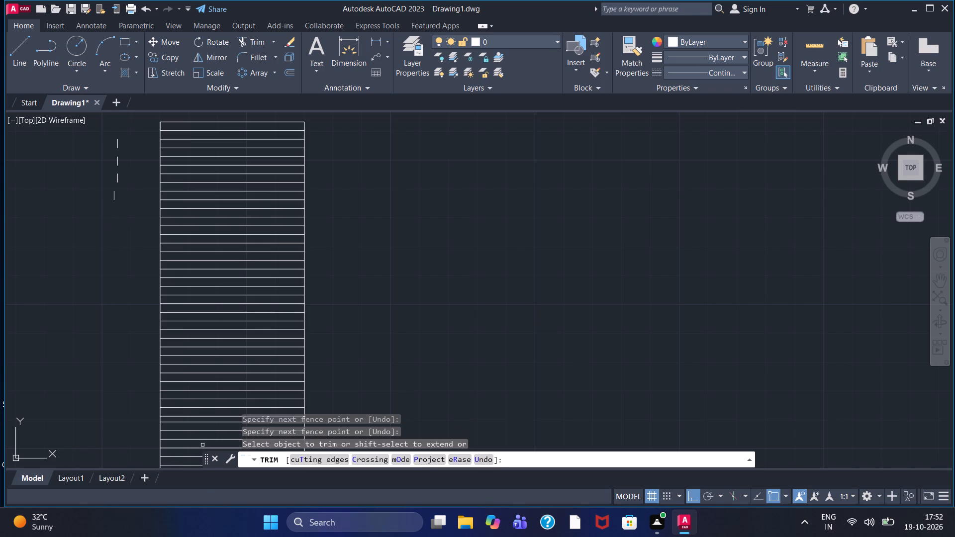
# Remove the last four loose vertical segments outside the left edge, near the rectangle's top corner.
pyautogui.moveTo(78, 205); pyautogui.dragTo(54, 308, button='middle')
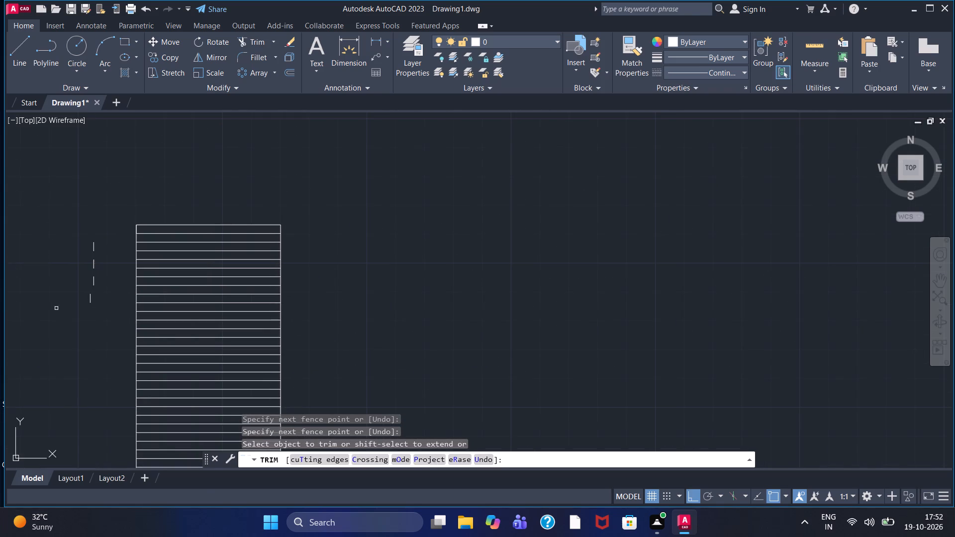
pyautogui.click(91, 298)
pyautogui.click(93, 283)
pyautogui.click(91, 266)
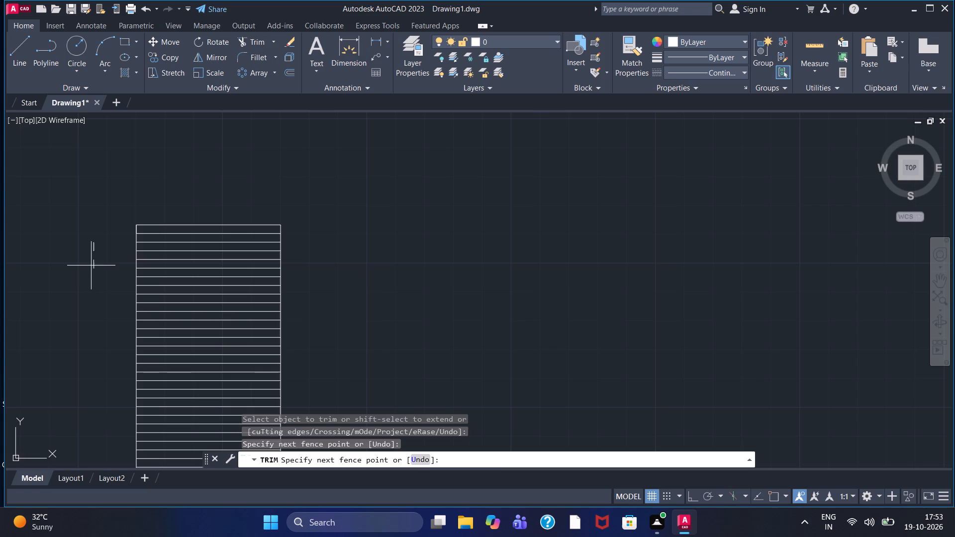
pyautogui.click(101, 267)
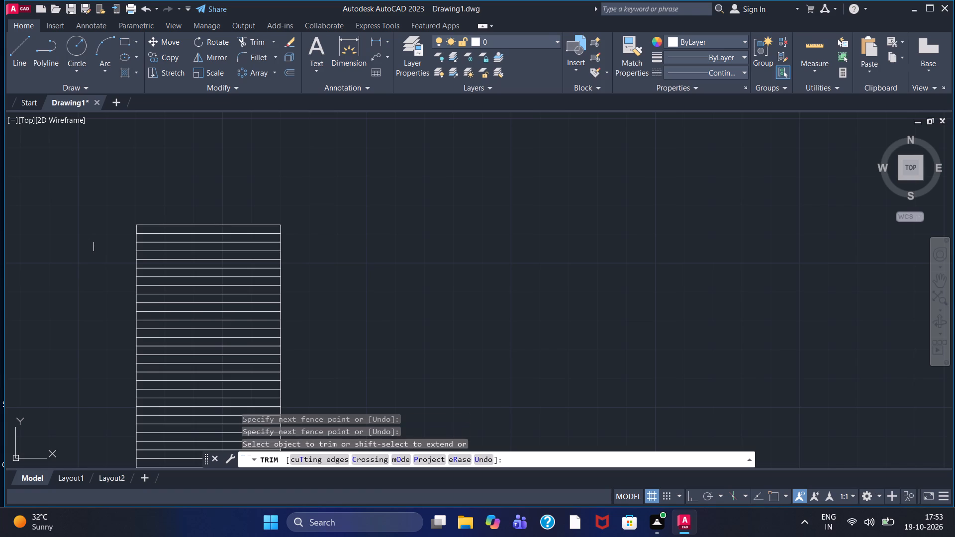
pyautogui.click(92, 249)
pyautogui.click(95, 245)
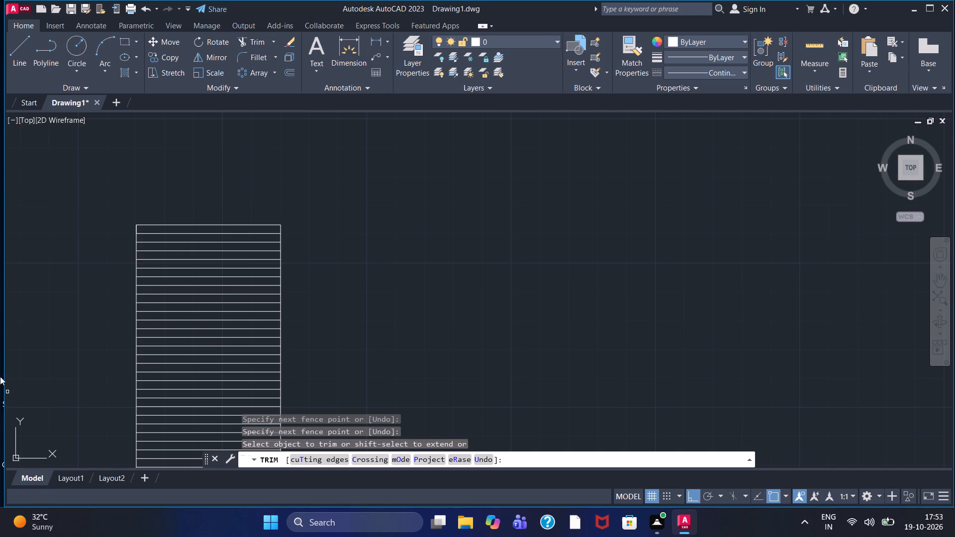
# Add a linear dimension for the width of the tall side-view rectangle, placed just below its bottom edge.
pyautogui.scroll(-1, 346, 242)
pyautogui.moveTo(351, 257); pyautogui.dragTo(360, 172, button='middle')
pyautogui.scroll(-1, 350, 194)
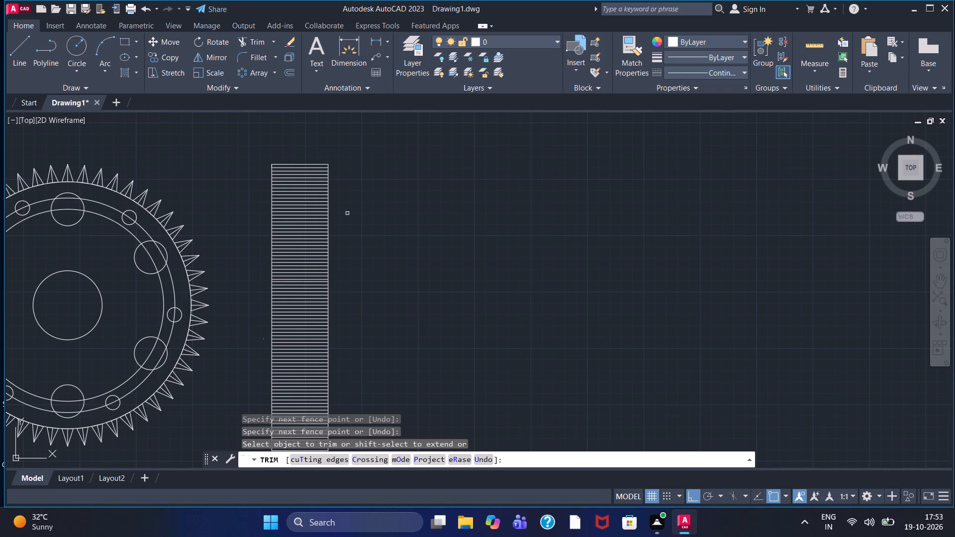
pyautogui.scroll(-1, 447, 243)
pyautogui.moveTo(420, 262); pyautogui.dragTo(420, 253, button='middle')
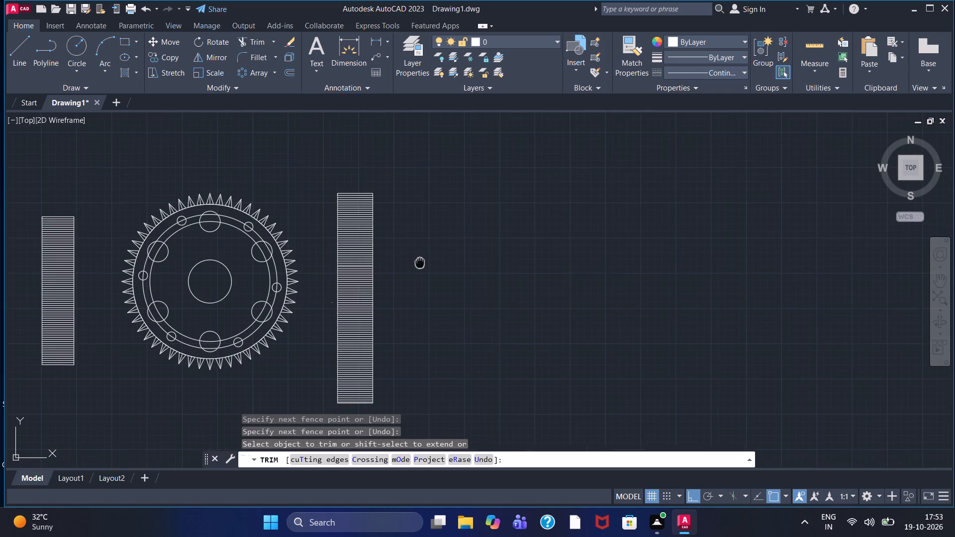
pyautogui.moveTo(420, 253); pyautogui.dragTo(426, 181, button='middle')
pyautogui.moveTo(296, 258); pyautogui.dragTo(298, 283, button='middle')
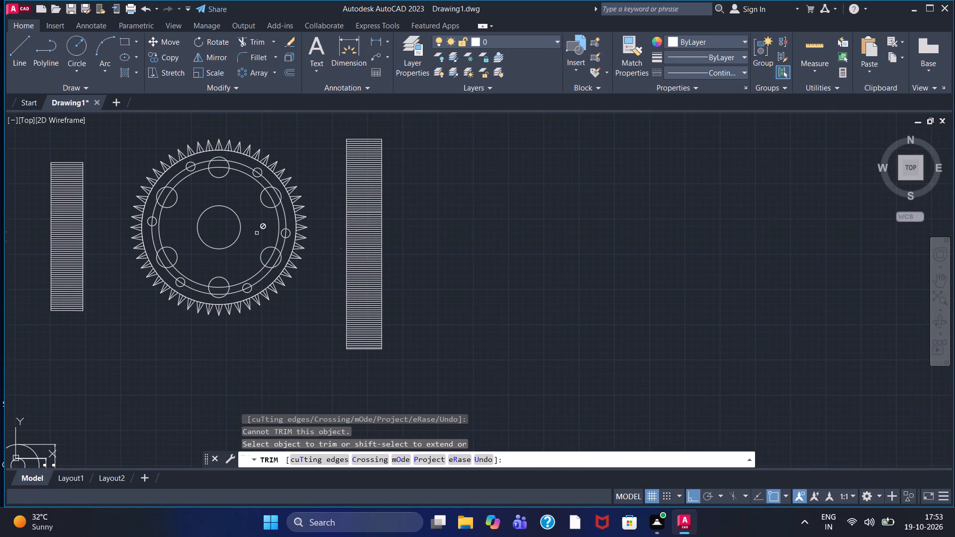
pyautogui.click(371, 41)
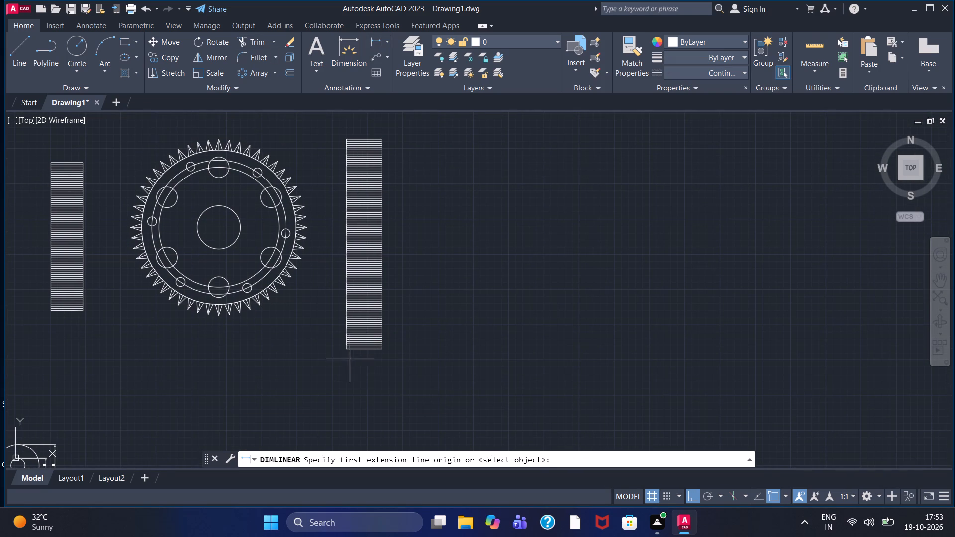
pyautogui.click(347, 351)
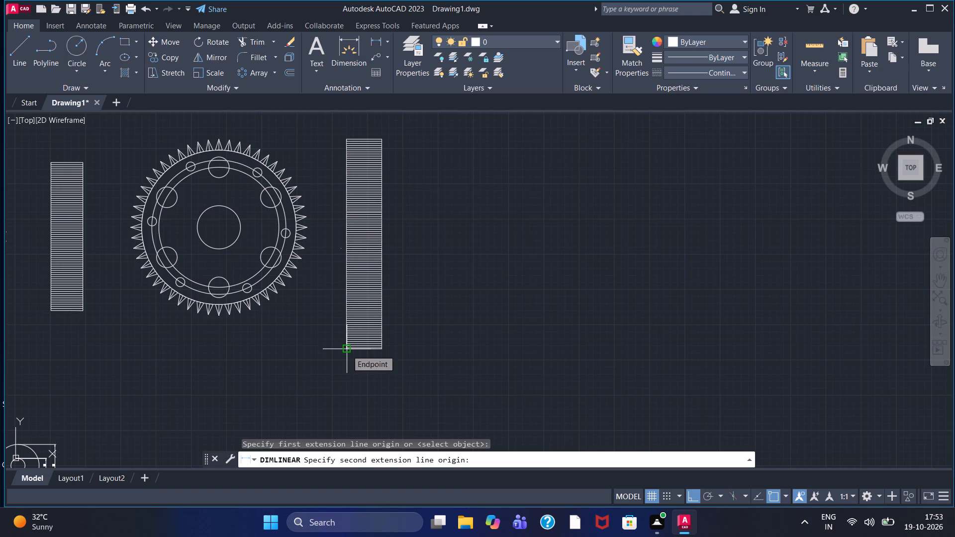
pyautogui.click(382, 355)
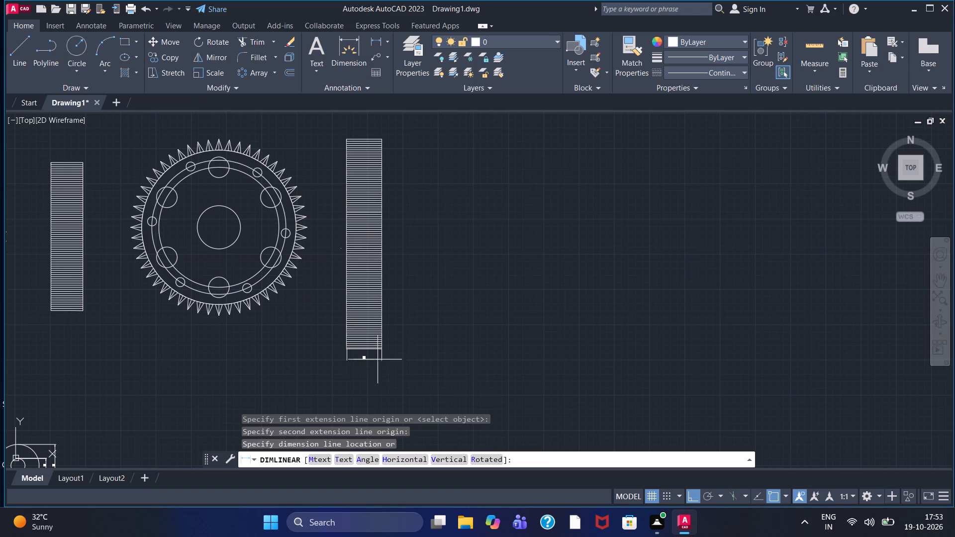
pyautogui.click(371, 368)
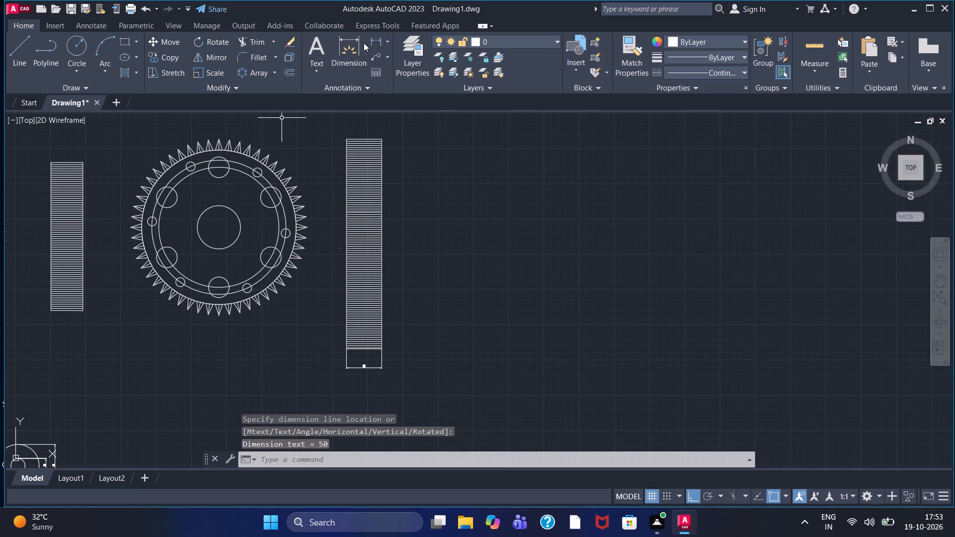
# Add a vertical linear dimension for the full height of the tall side-view rectangle, placed along its right side.
pyautogui.click(373, 38)
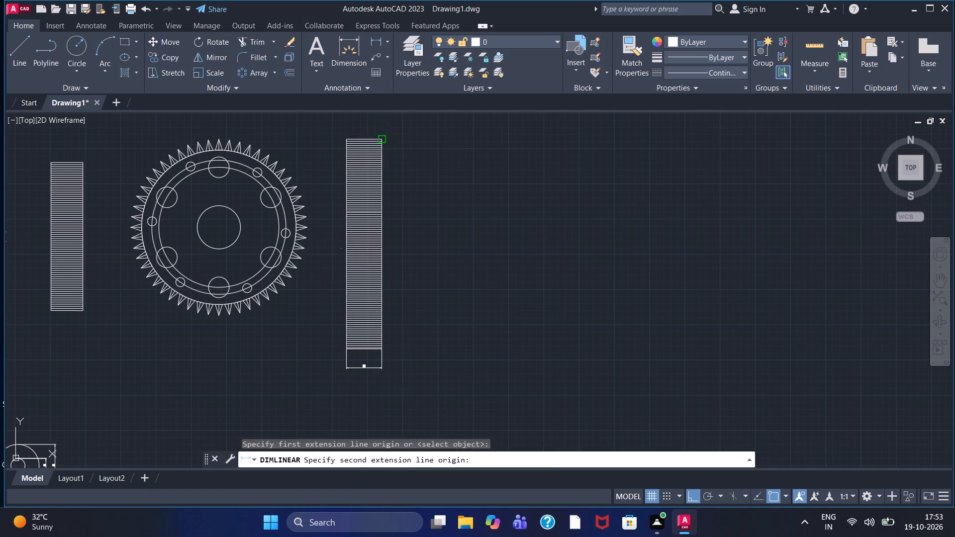
pyautogui.click(381, 140)
pyautogui.click(383, 352)
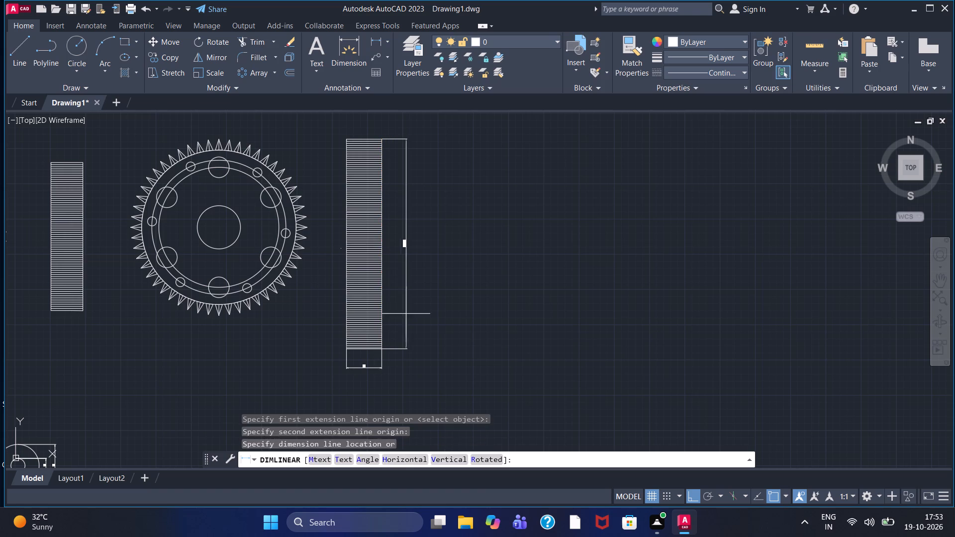
pyautogui.click(410, 307)
# Modify the ISO-25 dimension style to text height 10 with ISO standard text alignment, and make it the current style.
pyautogui.moveTo(273, 363); pyautogui.dragTo(299, 384, button='middle')
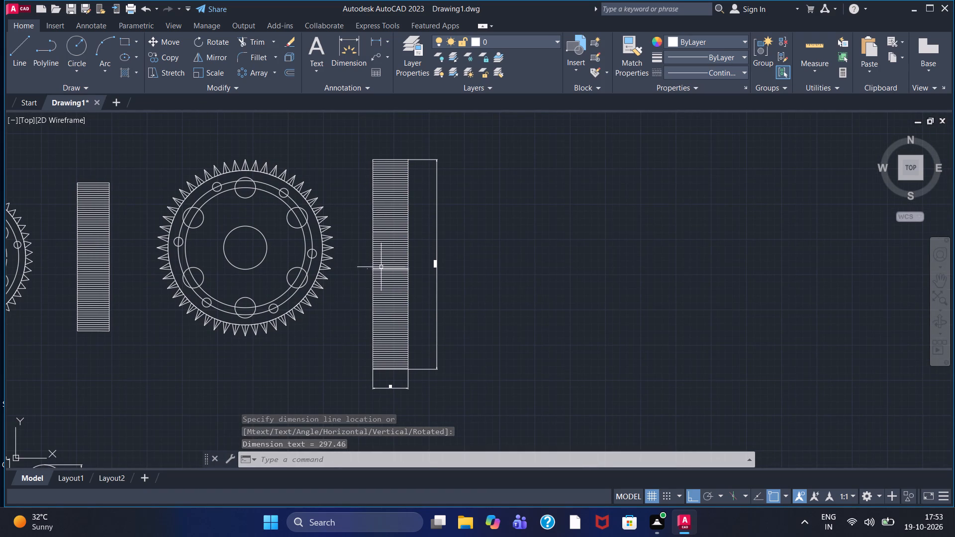
pyautogui.click(333, 87)
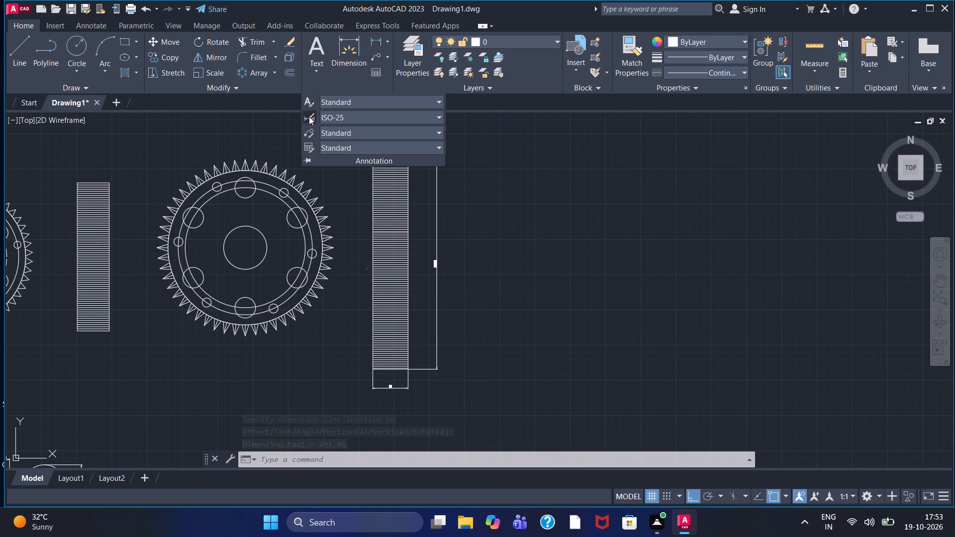
pyautogui.click(309, 117)
pyautogui.click(599, 231)
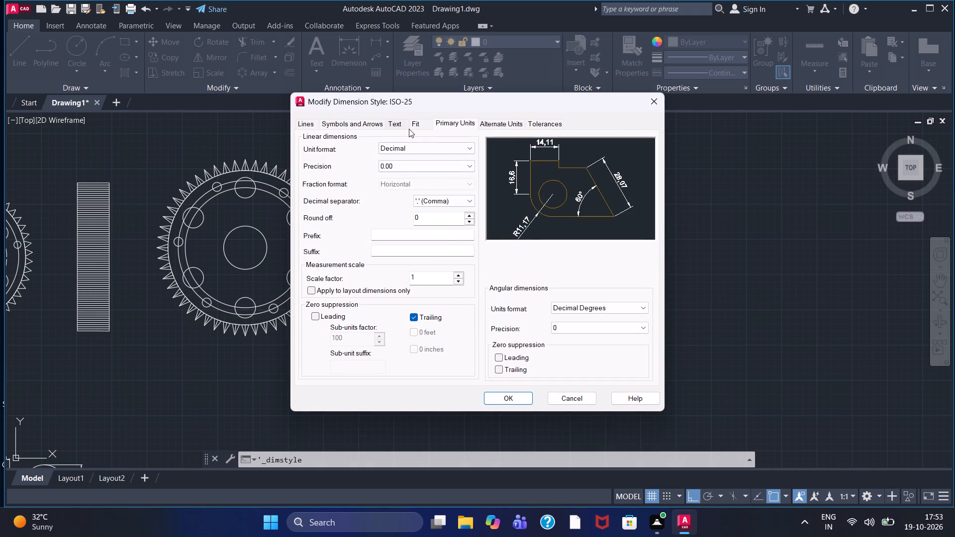
pyautogui.click(397, 123)
pyautogui.moveTo(451, 207); pyautogui.dragTo(405, 225)
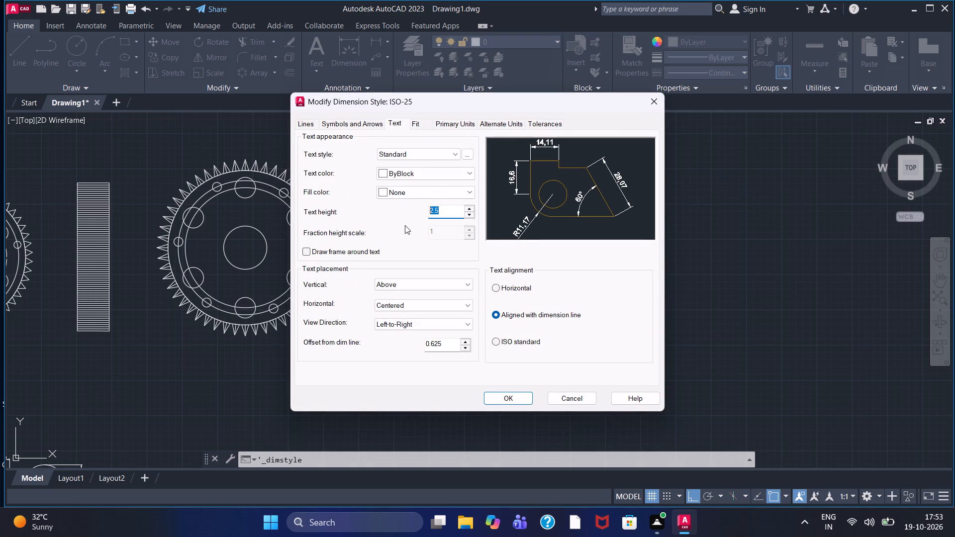
pyautogui.write('10')
pyautogui.press('Return')
pyautogui.click(504, 343)
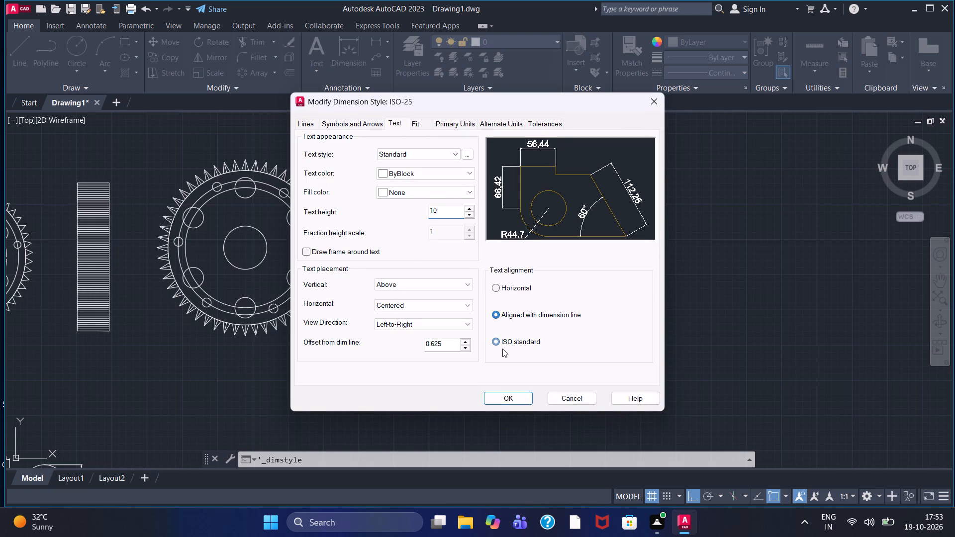
pyautogui.click(506, 398)
pyautogui.click(607, 194)
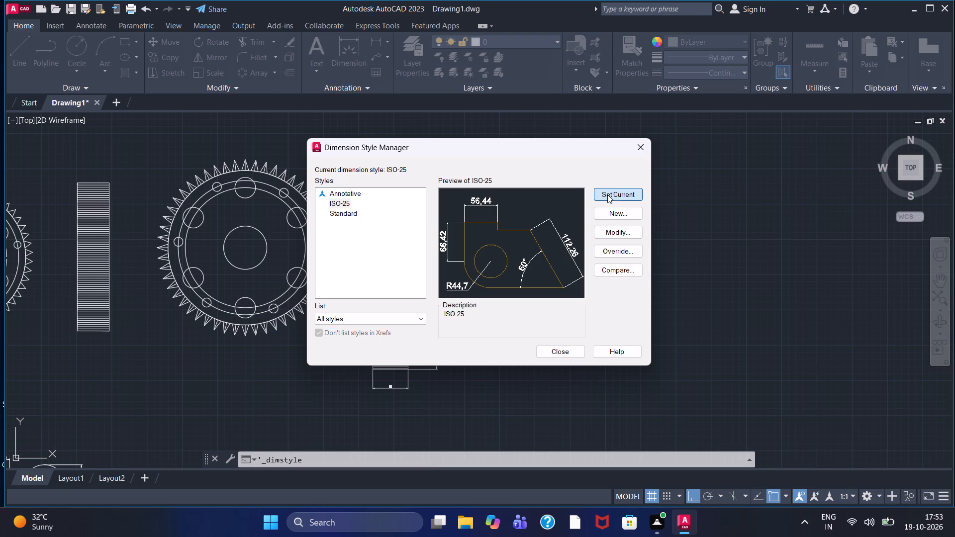
pyautogui.click(570, 355)
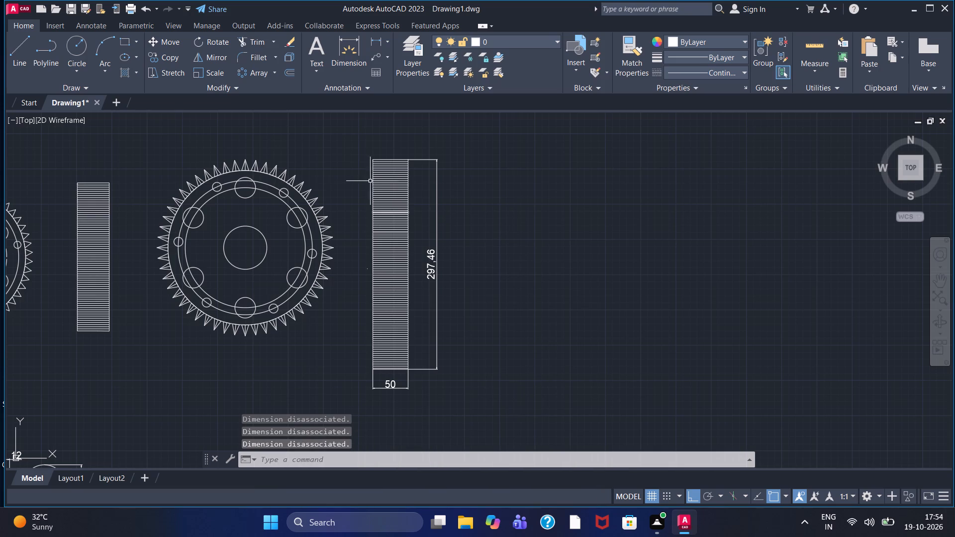
# Start a diameter dimension on the gear front view beside the tall side-view rectangle.
pyautogui.scroll(1, 354, 175)
pyautogui.scroll(-1, 354, 175)
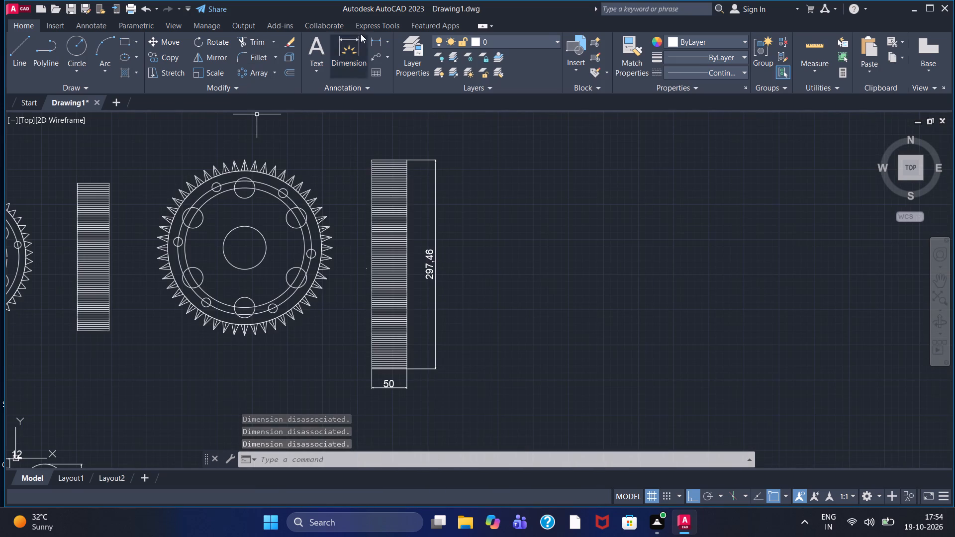
pyautogui.click(387, 42)
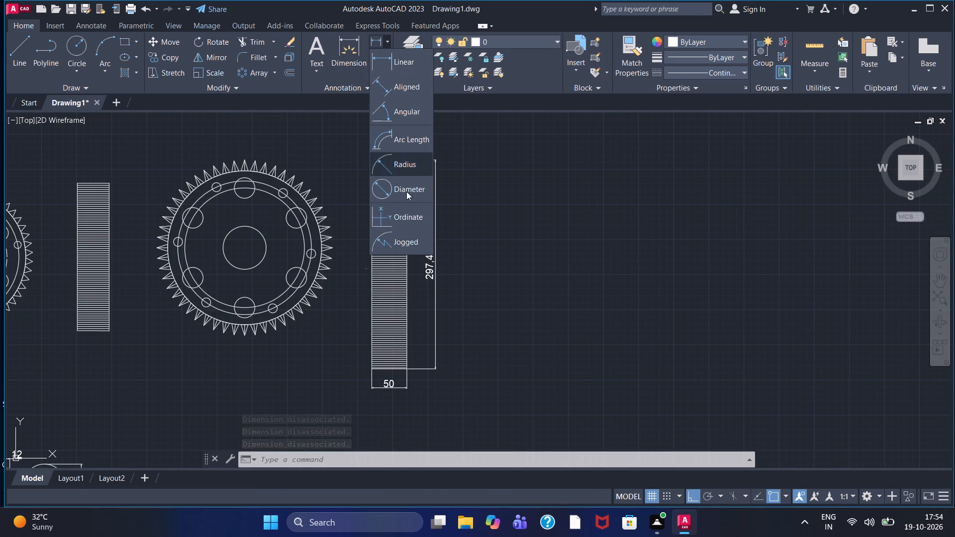
pyautogui.click(400, 193)
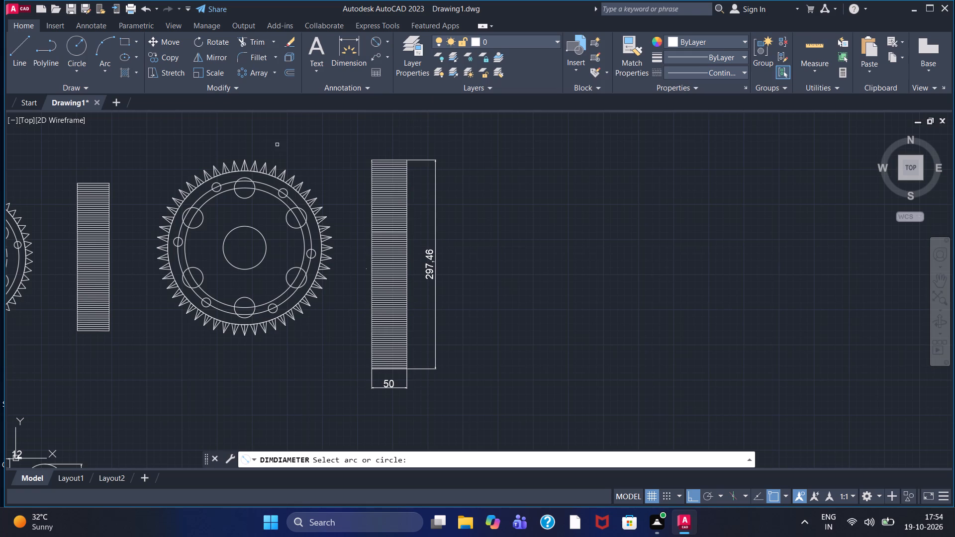
pyautogui.moveTo(252, 161); pyautogui.dragTo(250, 177, button='middle')
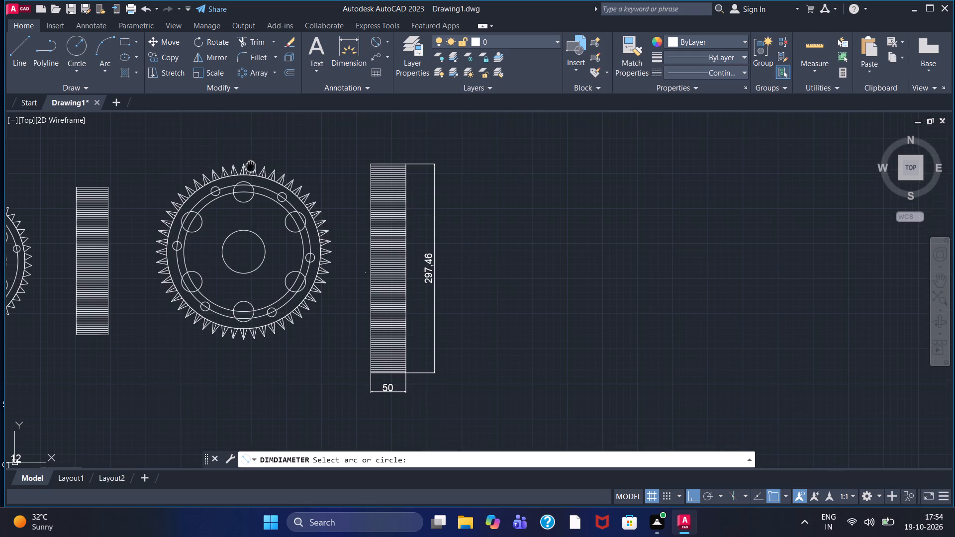
pyautogui.moveTo(250, 177); pyautogui.dragTo(244, 205, button='middle')
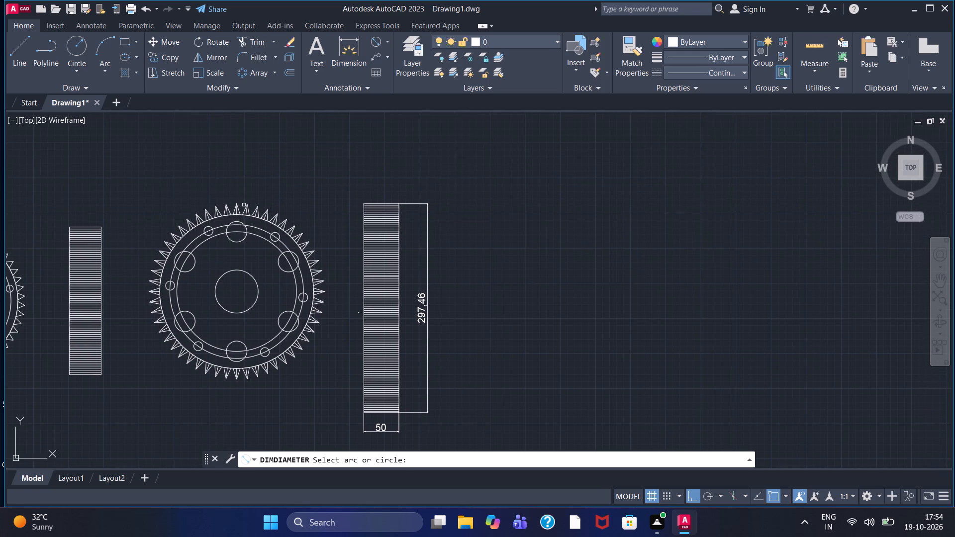
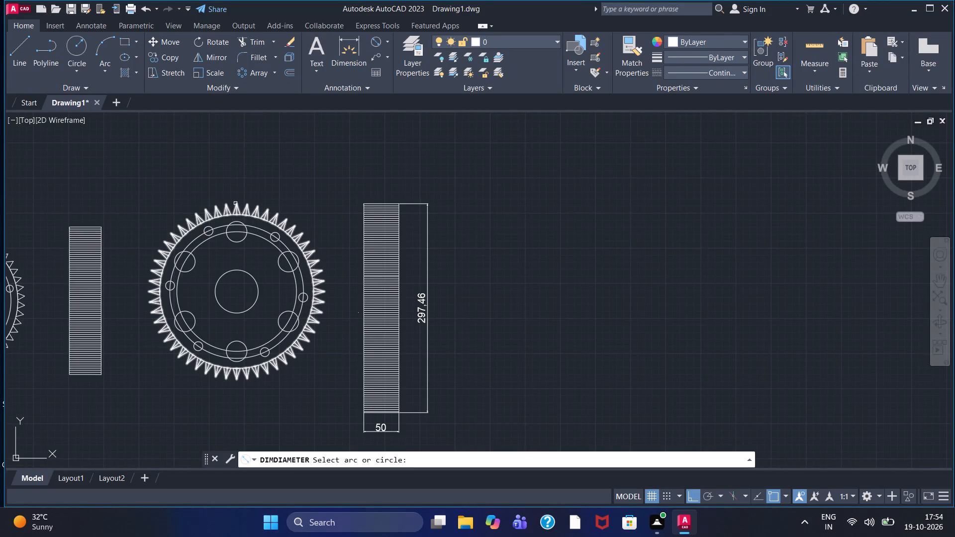
# Add diameter dimensions to the gear's tooth root circle and the outer hole-pattern circle, placing both texts beyond the upper teeth.
pyautogui.scroll(2, 241, 204)
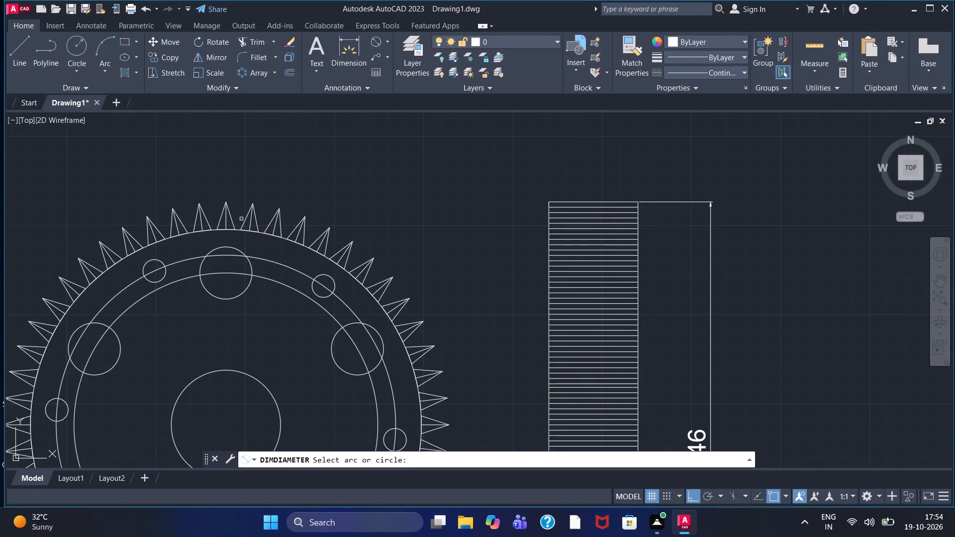
pyautogui.click(238, 230)
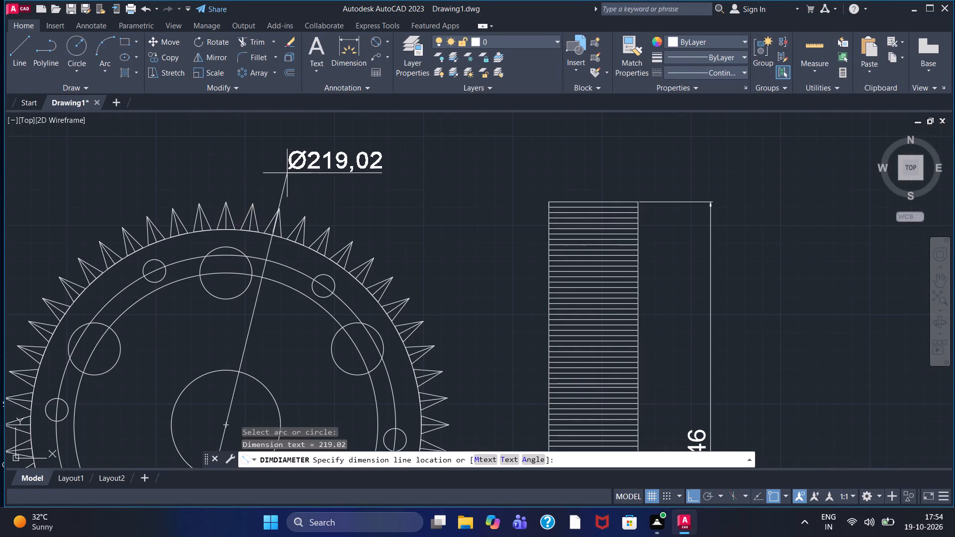
pyautogui.click(302, 164)
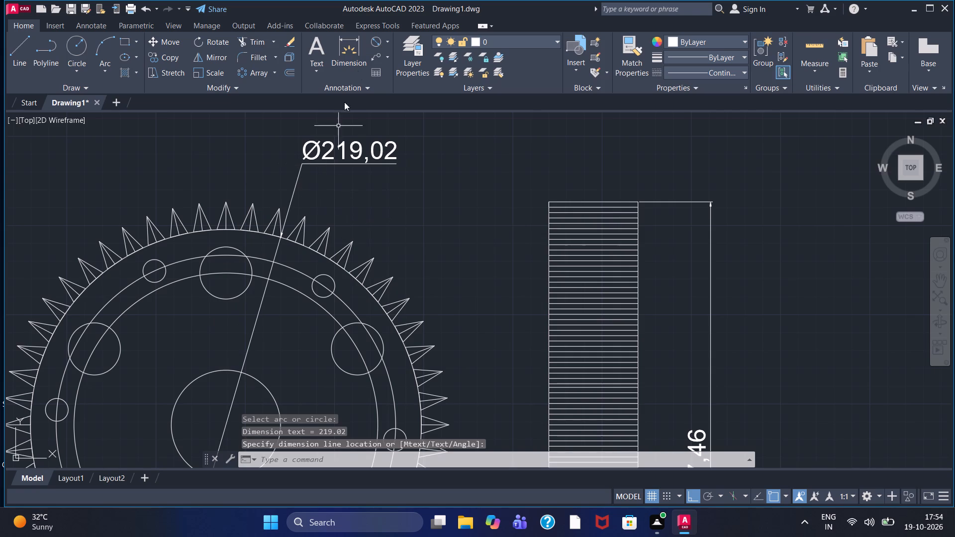
pyautogui.click(374, 42)
pyautogui.click(340, 297)
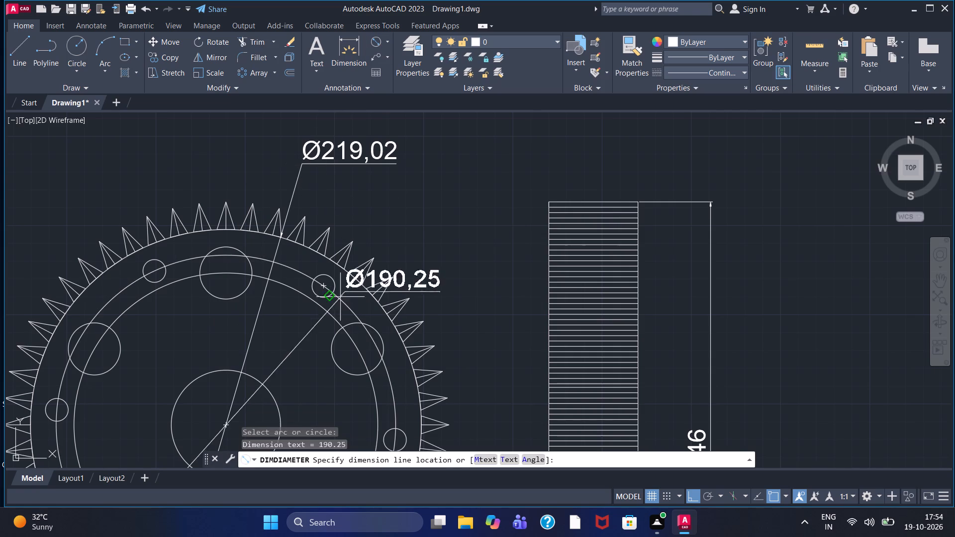
pyautogui.click(411, 229)
# Add diameter dimensions to the small upper-right hole and the inner concentric circle of the gear, with both texts outside the teeth.
pyautogui.click(377, 41)
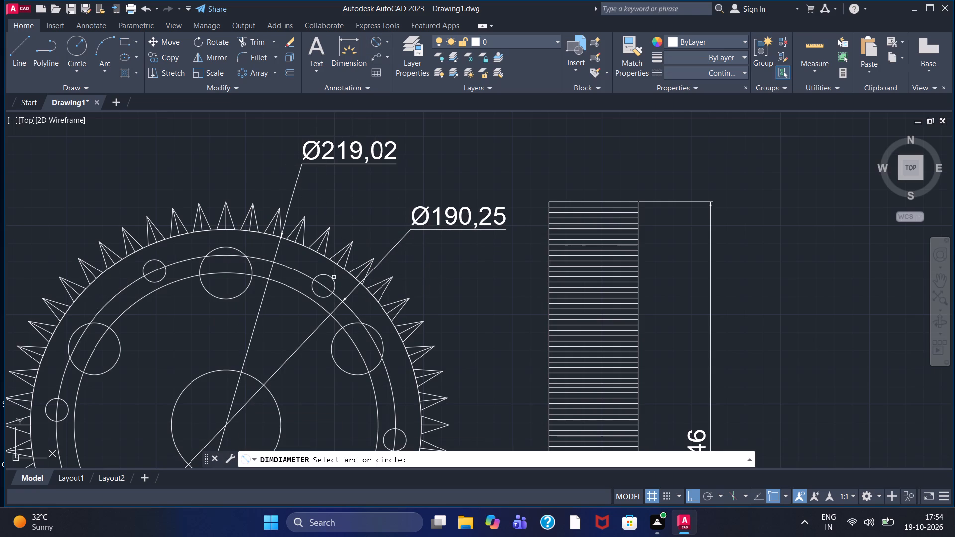
pyautogui.click(331, 280)
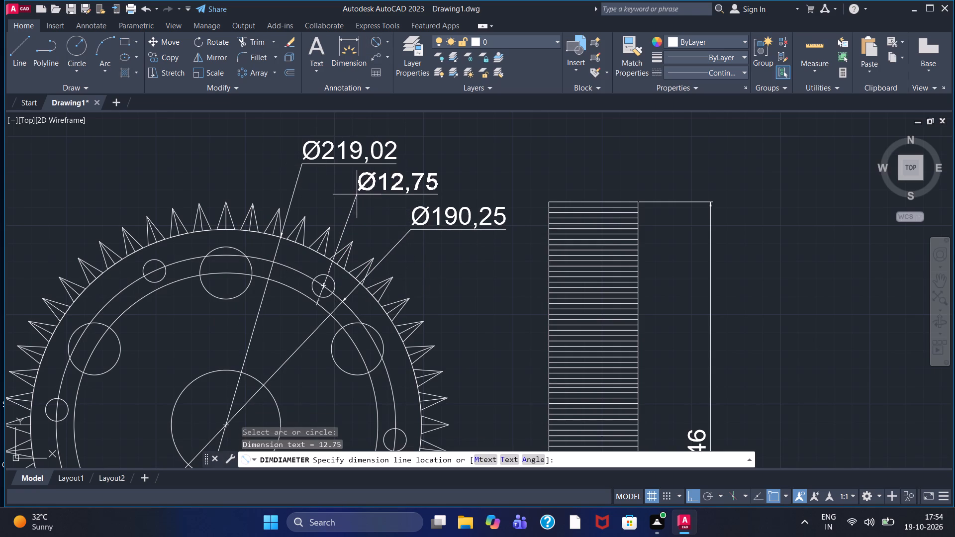
pyautogui.click(357, 194)
pyautogui.click(373, 44)
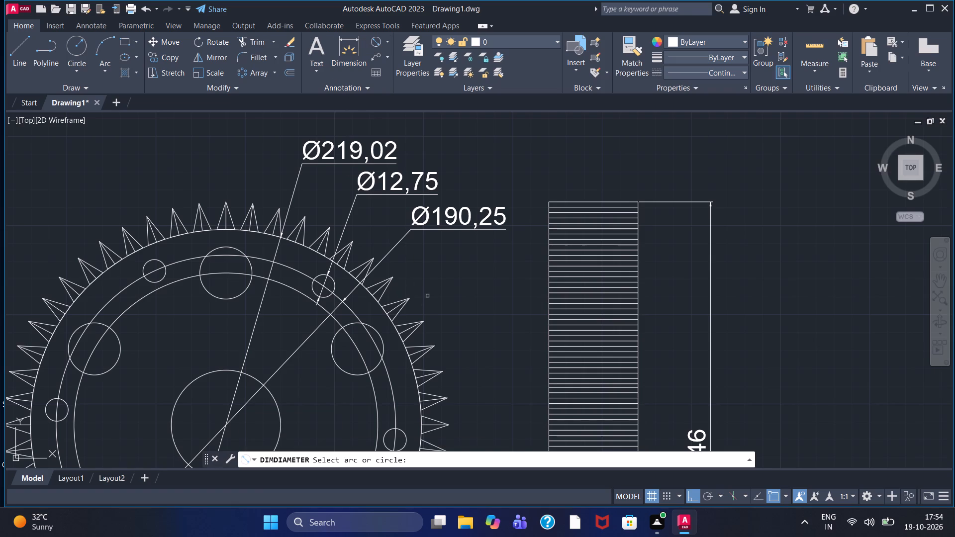
pyautogui.moveTo(444, 280); pyautogui.dragTo(324, 151, button='middle')
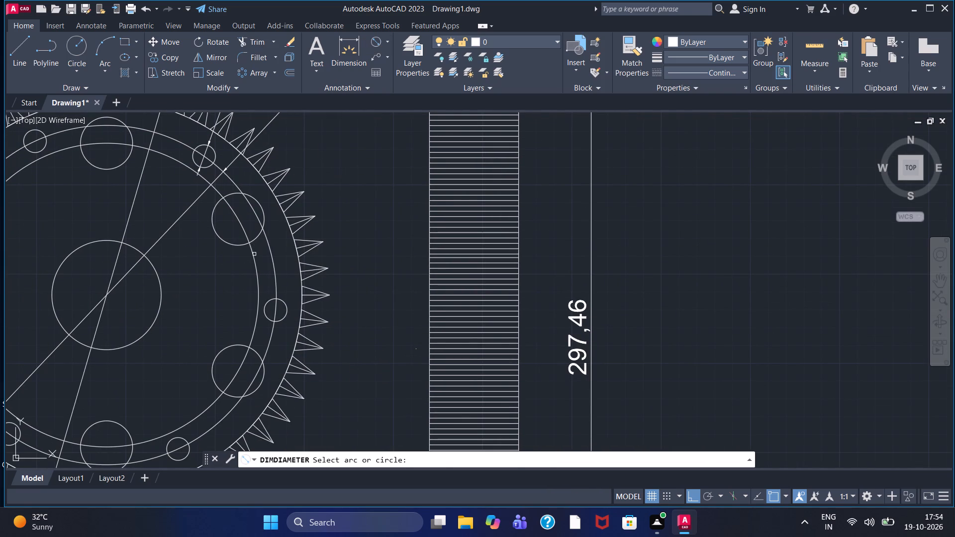
pyautogui.click(254, 254)
pyautogui.click(316, 162)
# Review the dimensioned gear alongside the other part views across the whole drawing.
pyautogui.scroll(-1, 356, 259)
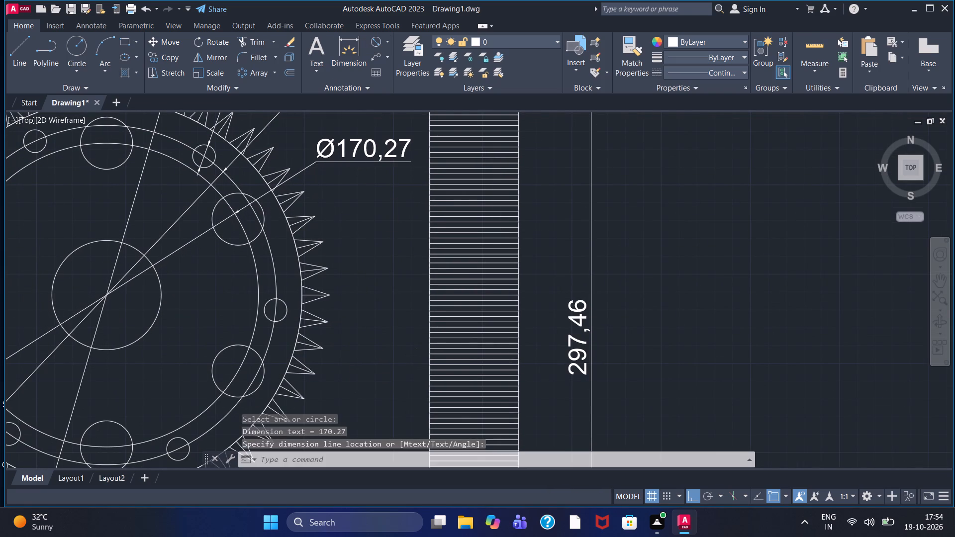
pyautogui.moveTo(359, 274); pyautogui.dragTo(353, 223, button='middle')
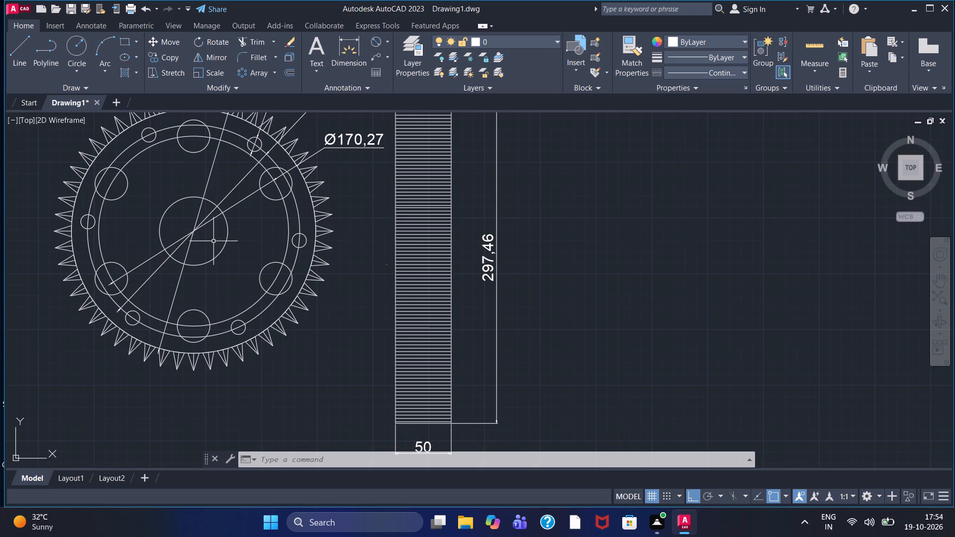
pyautogui.scroll(-1, 226, 269)
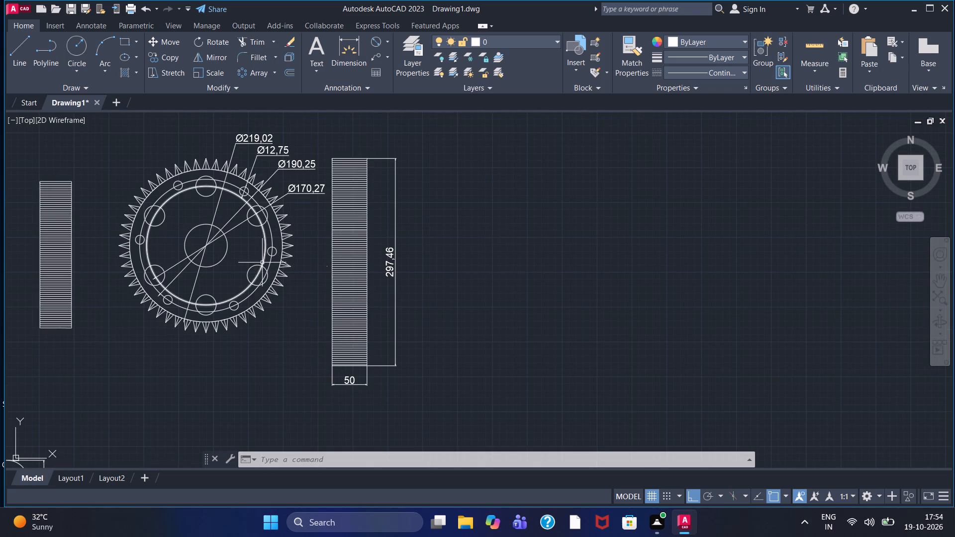
pyautogui.scroll(1, 262, 263)
pyautogui.scroll(-4, 262, 263)
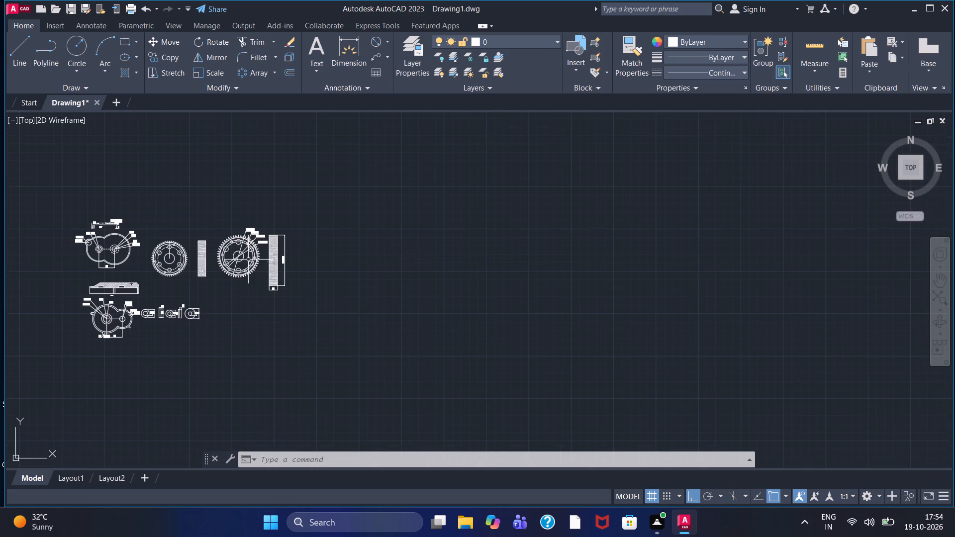
pyautogui.scroll(1, 151, 246)
pyautogui.moveTo(186, 207); pyautogui.dragTo(280, 166, button='middle')
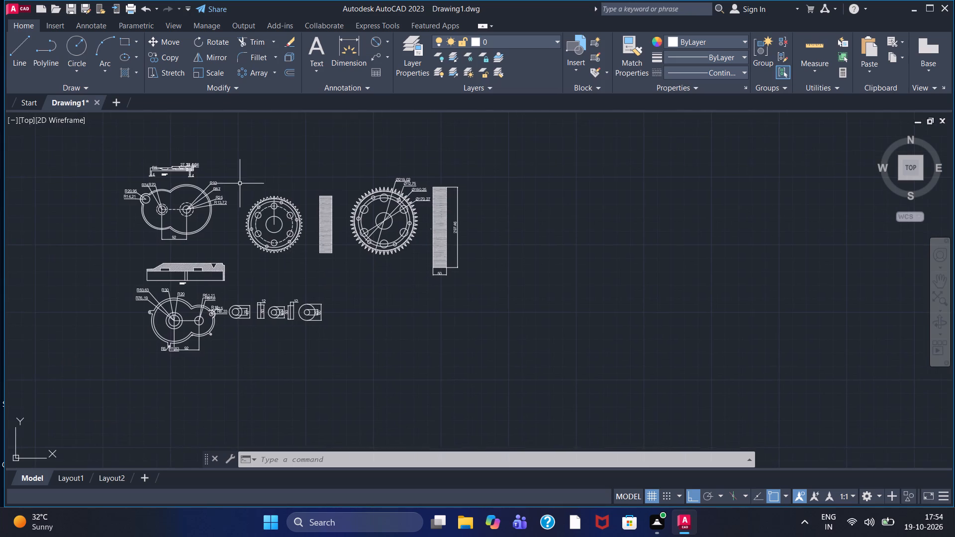
pyautogui.scroll(2, 239, 183)
pyautogui.scroll(-1, 239, 183)
pyautogui.moveTo(242, 180); pyautogui.dragTo(297, 169, button='middle')
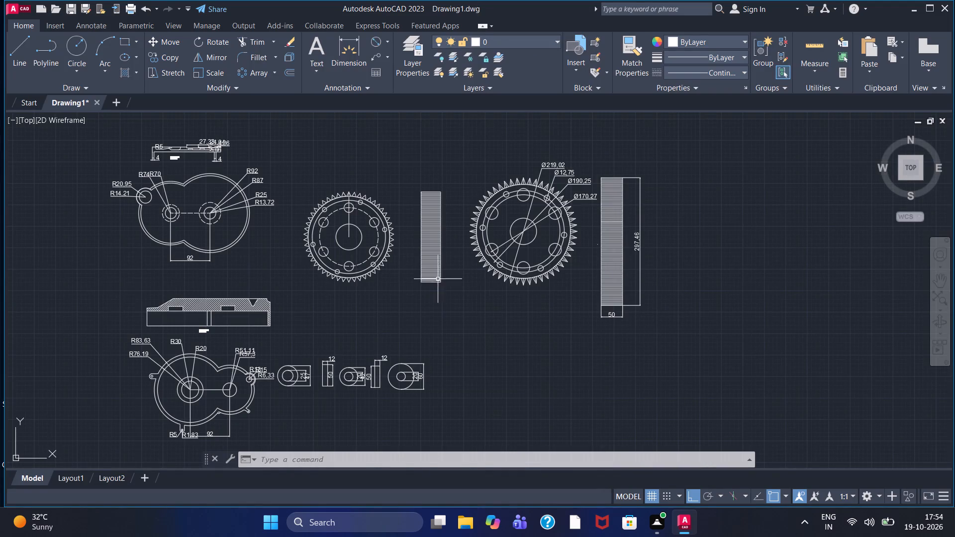
pyautogui.scroll(1, 202, 235)
pyautogui.scroll(-1, 202, 235)
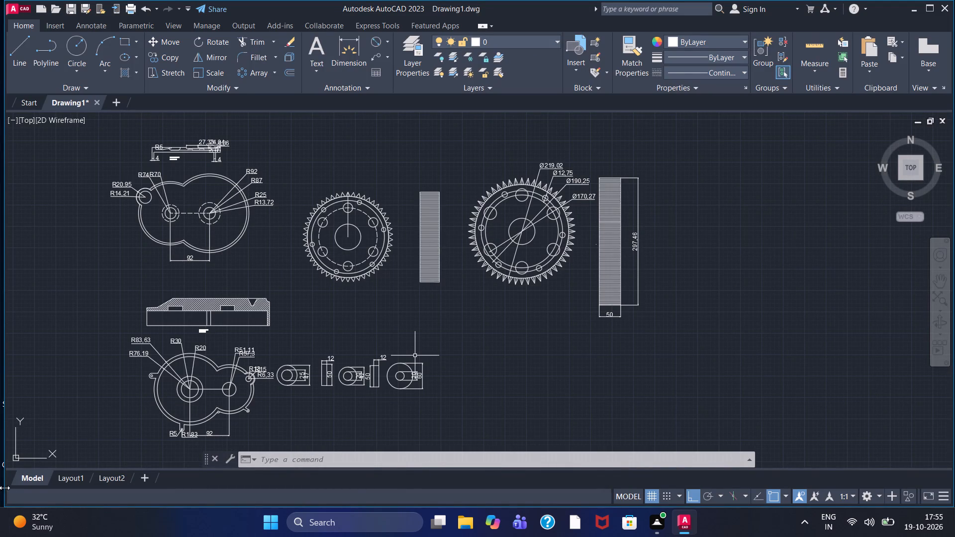
# Draw two concentric circles in the empty area below the dimensioned gear, the inner with a radius of about 80 and a larger outer one.
pyautogui.click(77, 40)
pyautogui.moveTo(590, 366); pyautogui.dragTo(494, 281, button='middle')
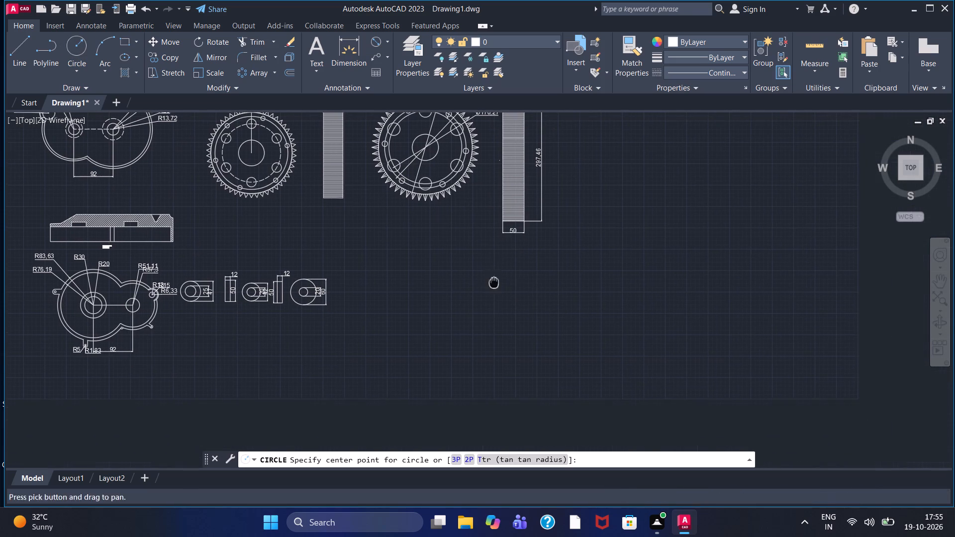
pyautogui.click(453, 297)
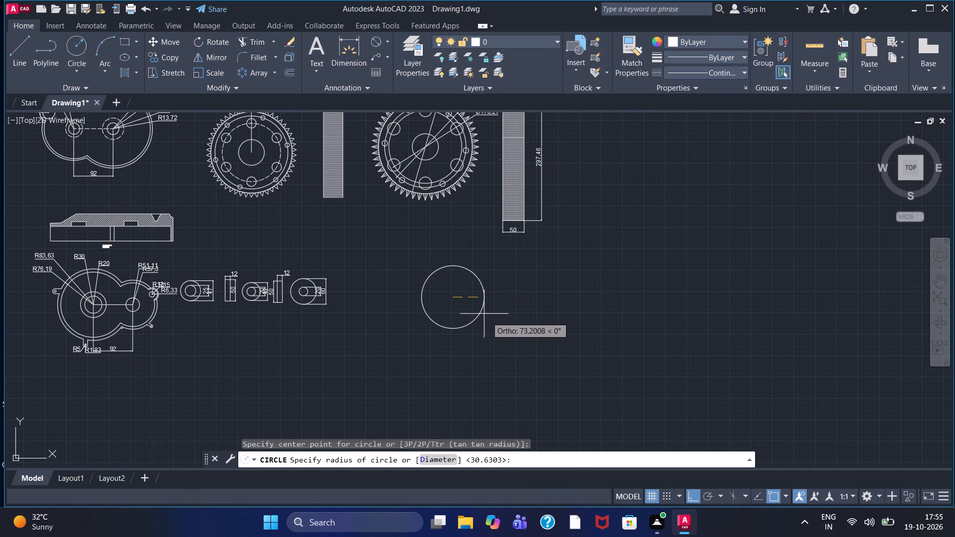
pyautogui.click(487, 317)
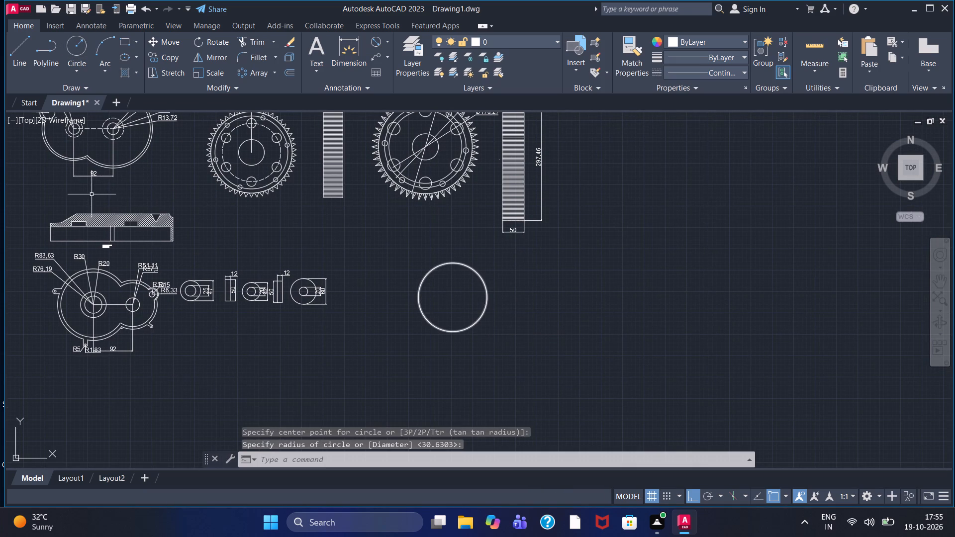
pyautogui.click(75, 51)
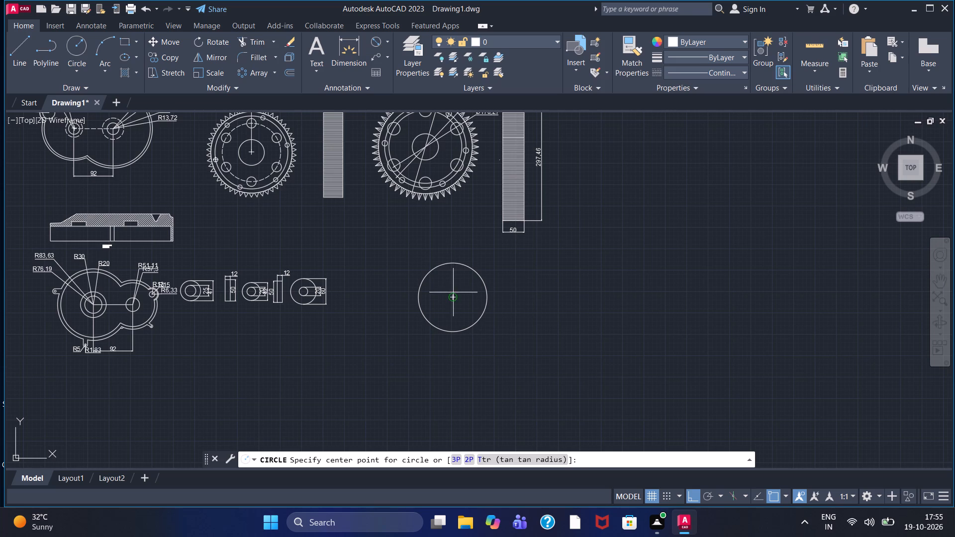
pyautogui.click(453, 294)
pyautogui.click(468, 252)
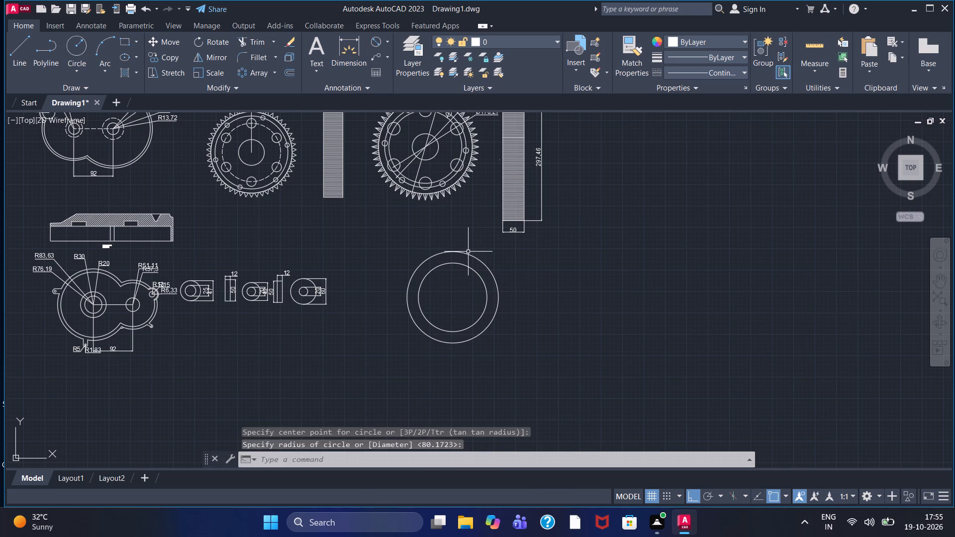
# Draw a vertical line from the inner circle's top quadrant to the outer circle's top quadrant.
pyautogui.click(20, 55)
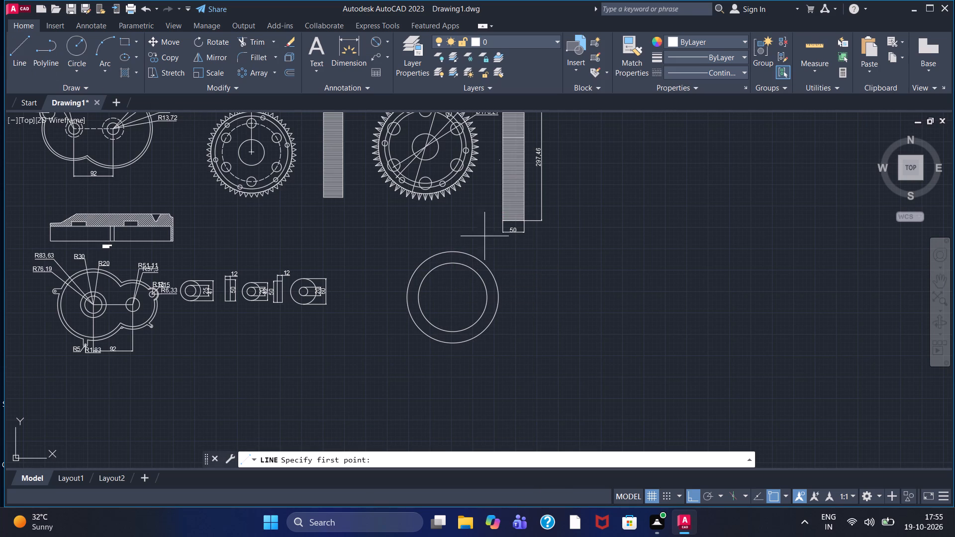
pyautogui.click(453, 266)
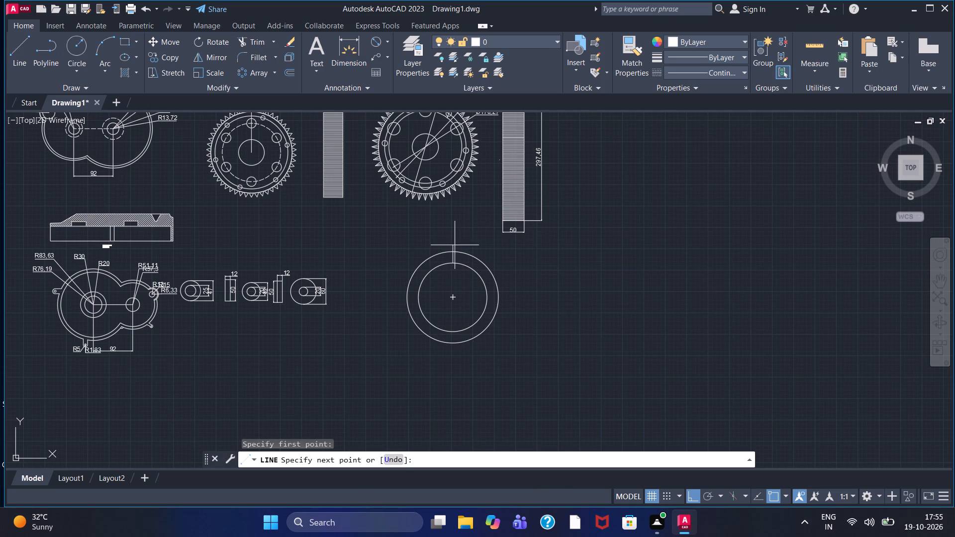
pyautogui.click(454, 250)
pyautogui.rightClick(453, 247)
pyautogui.click(463, 249)
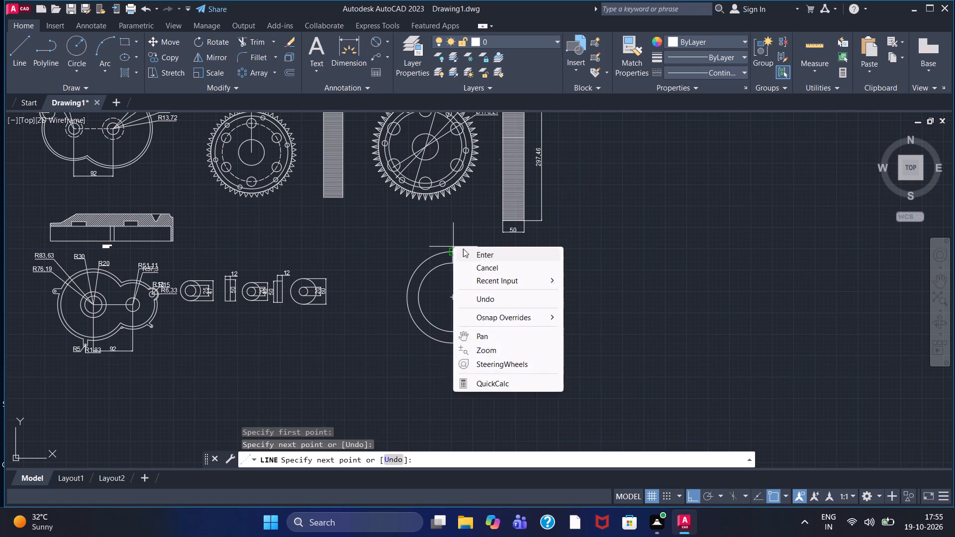
# Draw a 5-unit horizontal line leftward from the inner circle's top quadrant as half of the tooth base.
pyautogui.scroll(2, 463, 249)
pyautogui.scroll(1, 427, 283)
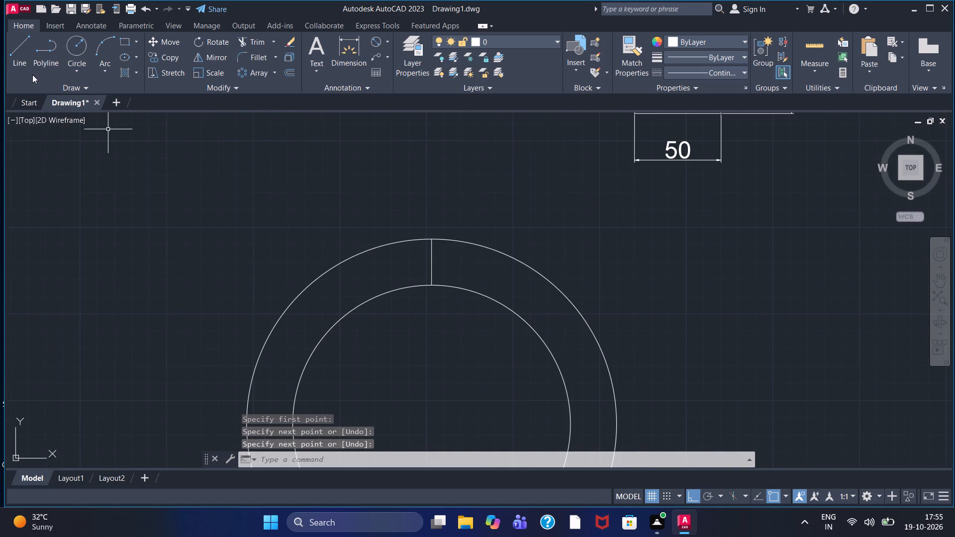
pyautogui.click(25, 61)
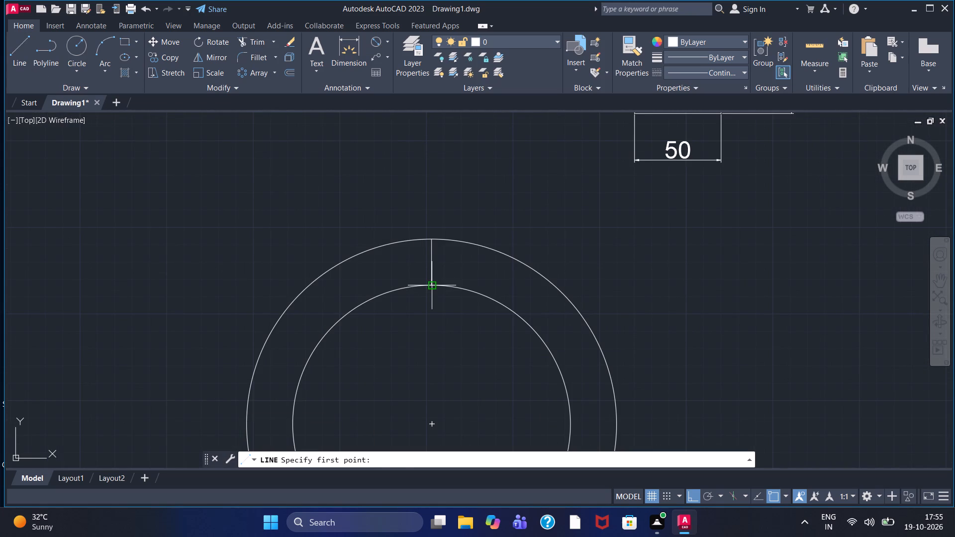
pyautogui.click(432, 283)
pyautogui.press('5')
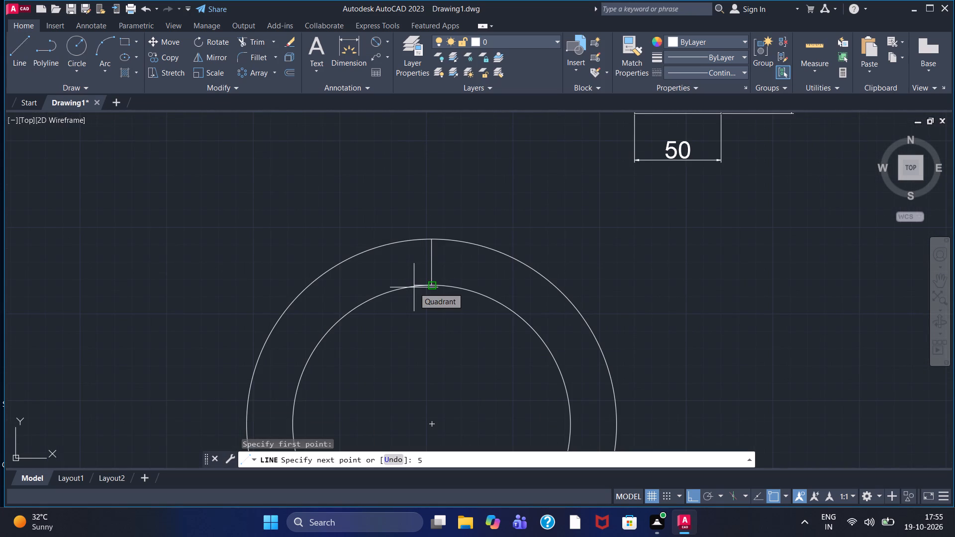
pyautogui.press('Return')
pyautogui.press('Escape')
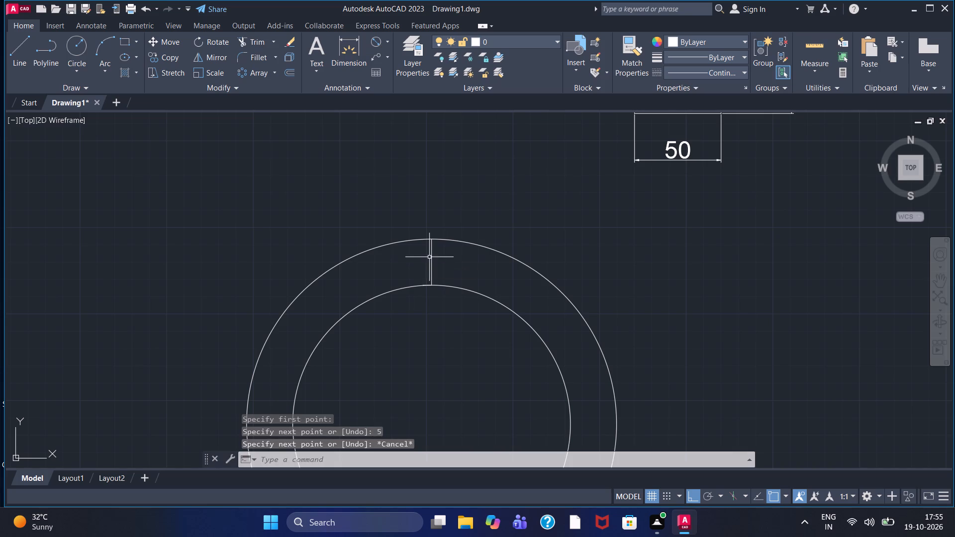
# Turn Ortho off and draw a slanted tooth flank from the short base line's left end to the vertical line's top.
pyautogui.click(16, 50)
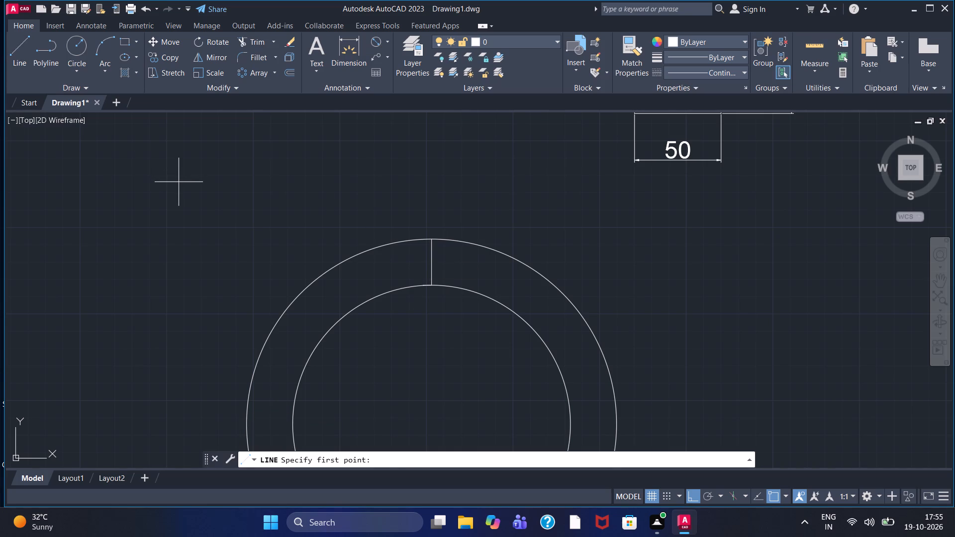
pyautogui.press('F8')
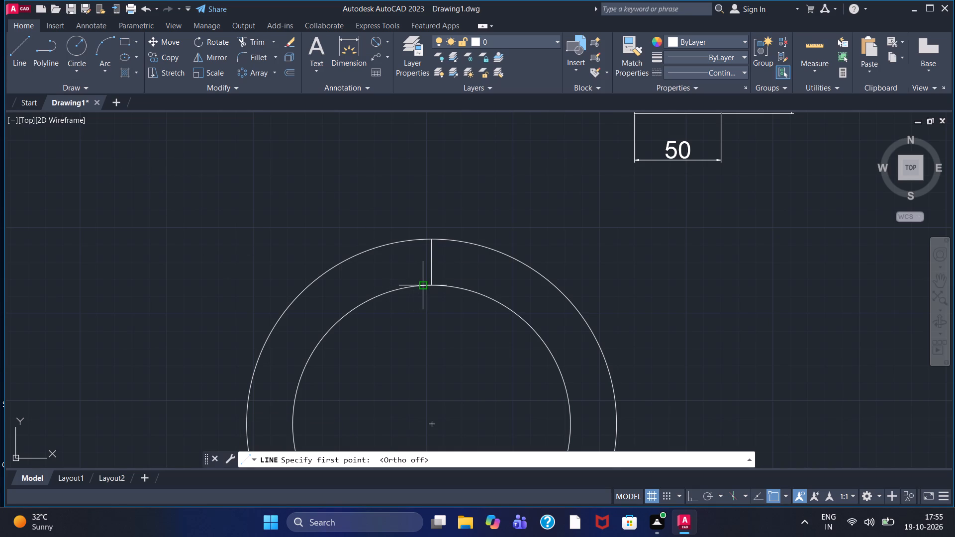
pyautogui.click(422, 287)
pyautogui.click(431, 241)
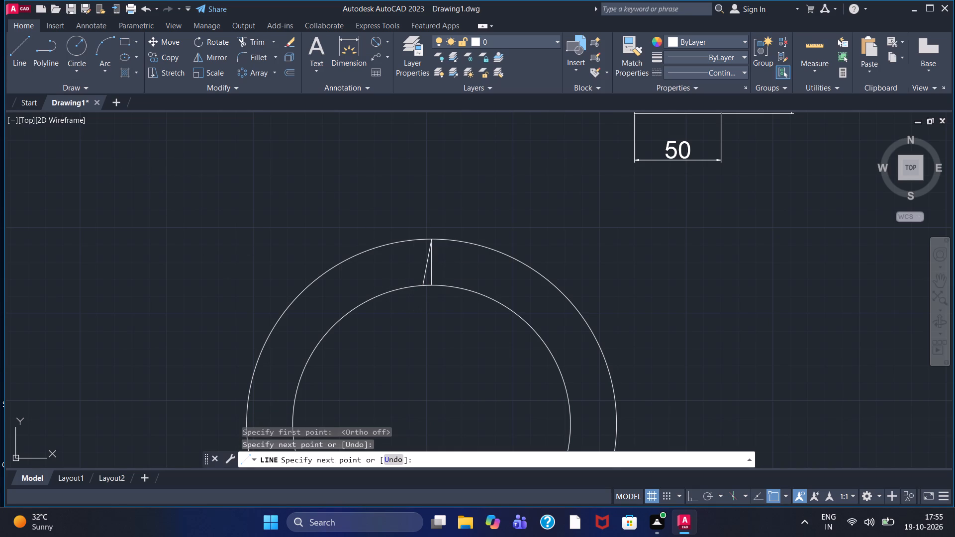
pyautogui.press('Escape')
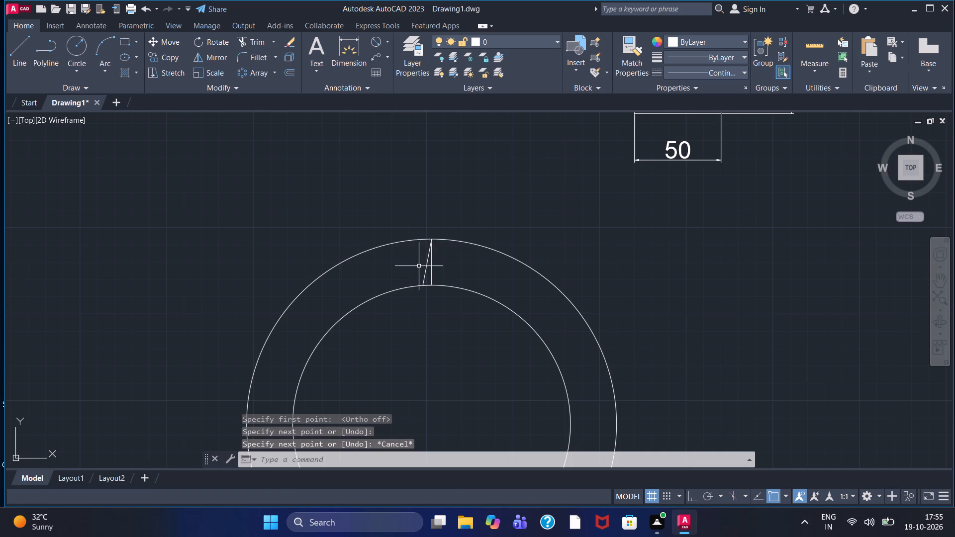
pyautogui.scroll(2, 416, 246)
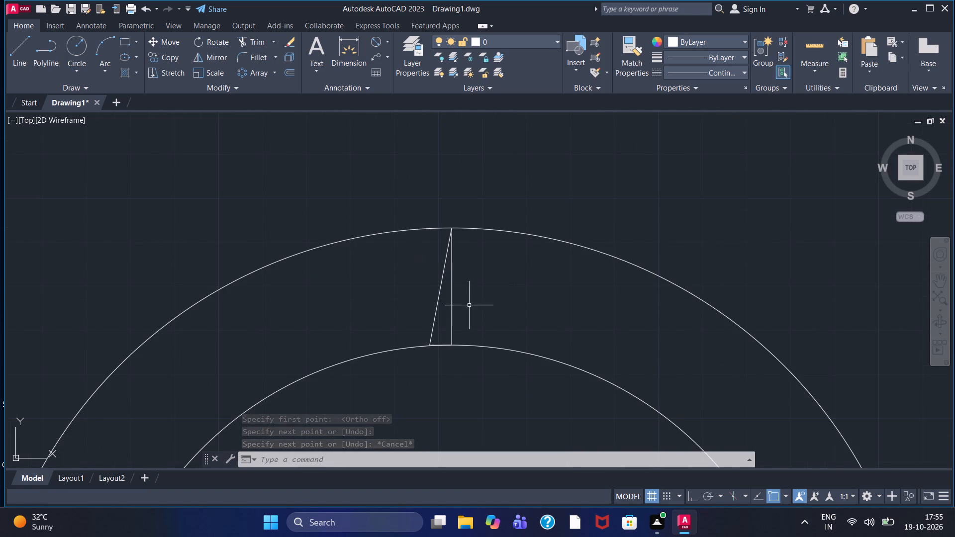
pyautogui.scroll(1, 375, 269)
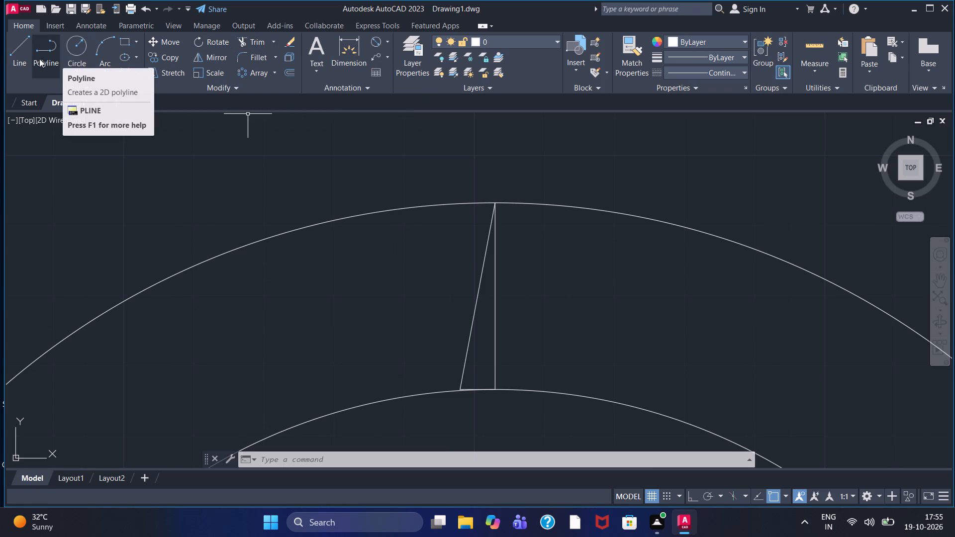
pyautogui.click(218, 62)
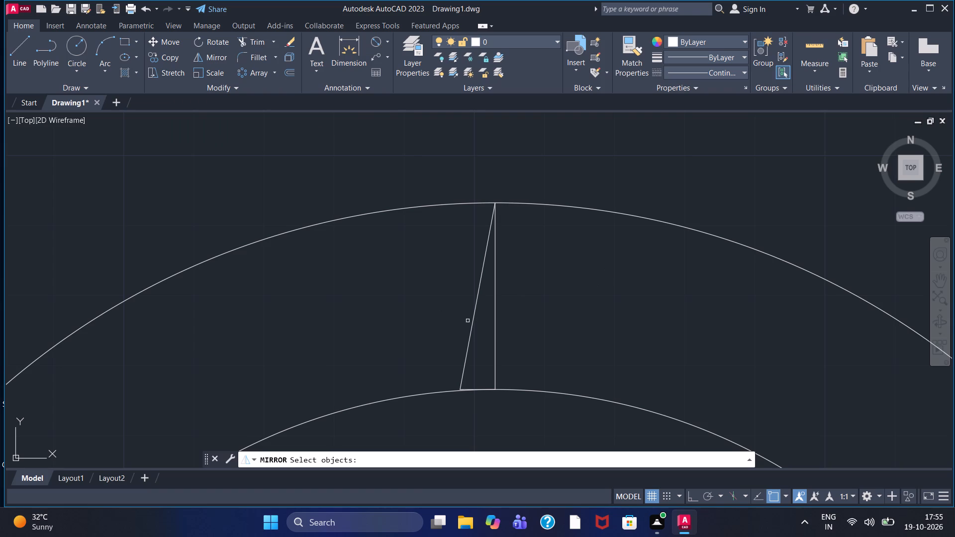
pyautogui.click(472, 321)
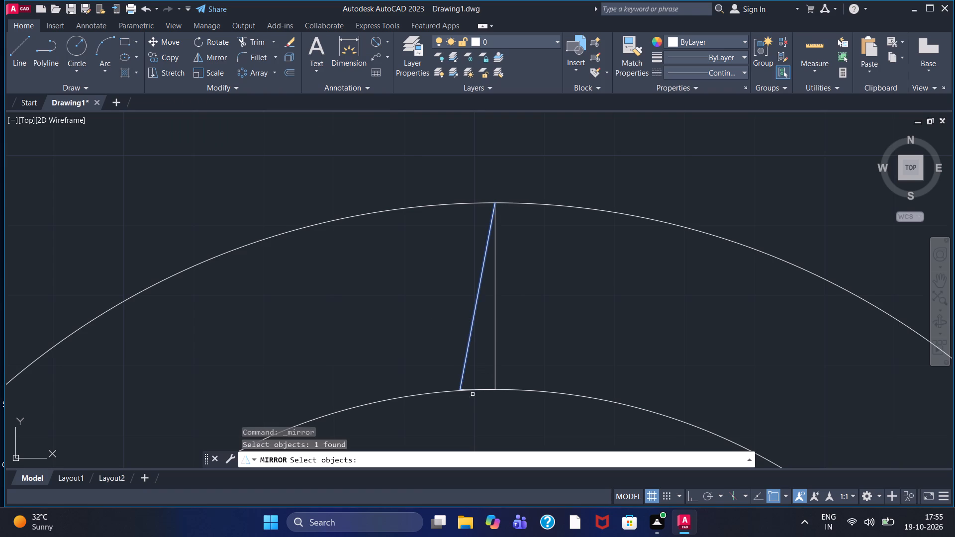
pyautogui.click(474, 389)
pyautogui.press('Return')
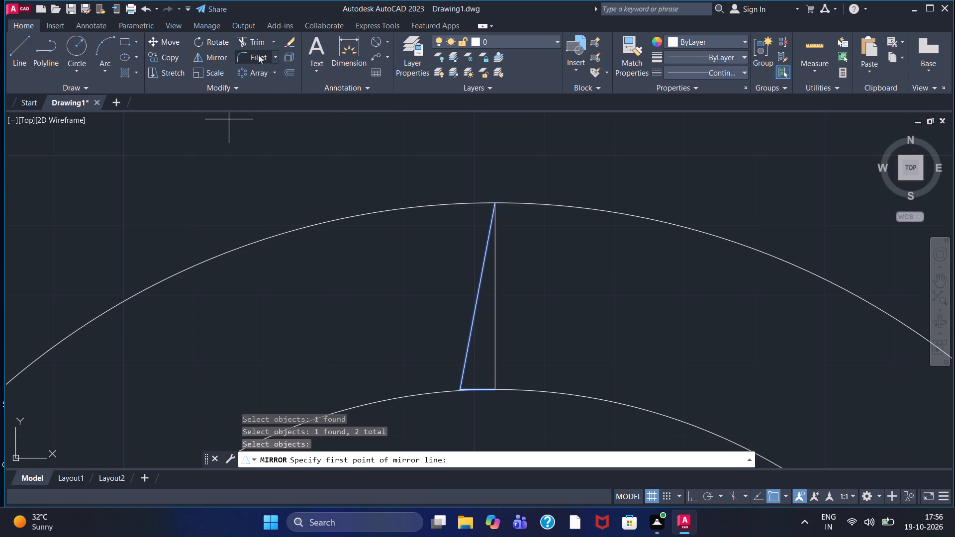
# Mirror the slanted tooth flank and short base line about the vertical centre line, keeping the source objects.
pyautogui.click(203, 59)
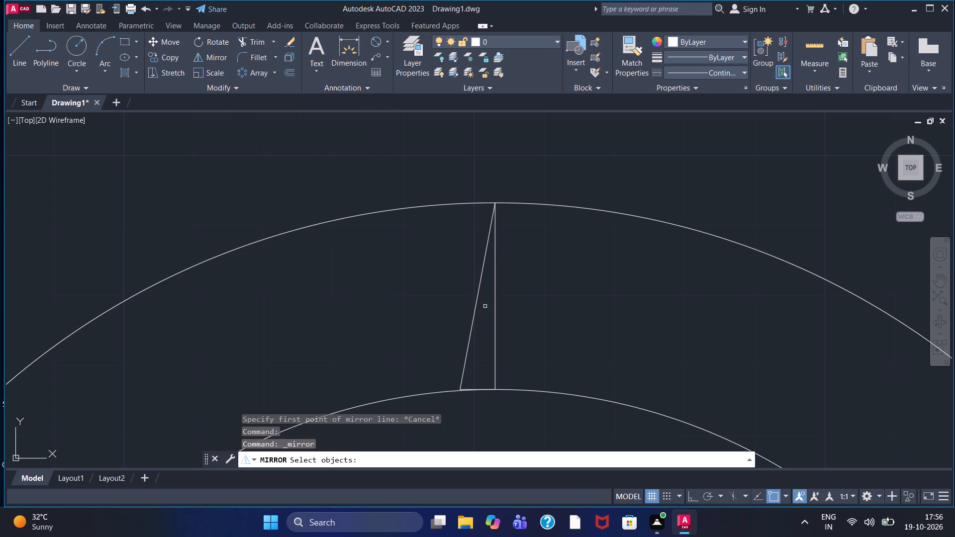
pyautogui.click(476, 390)
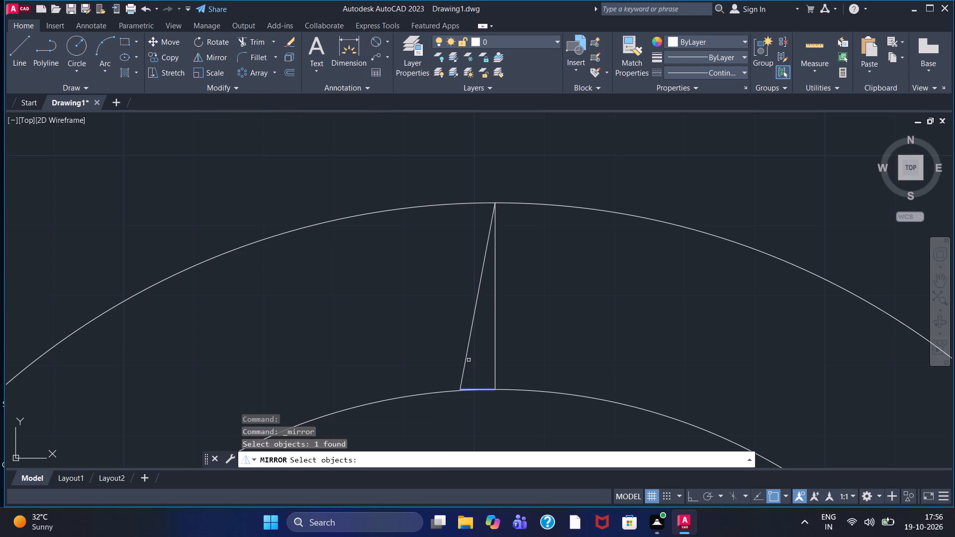
pyautogui.click(467, 356)
pyautogui.press('Return')
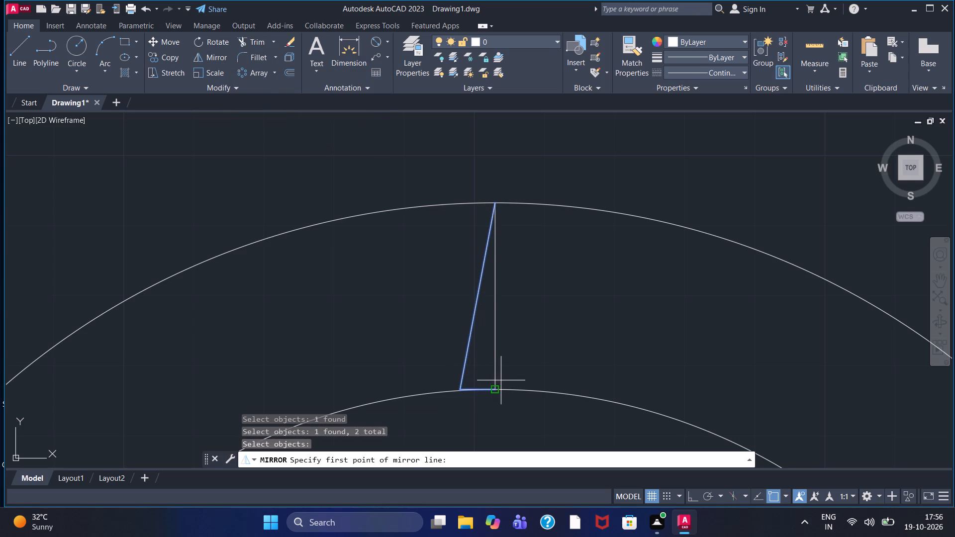
pyautogui.click(496, 389)
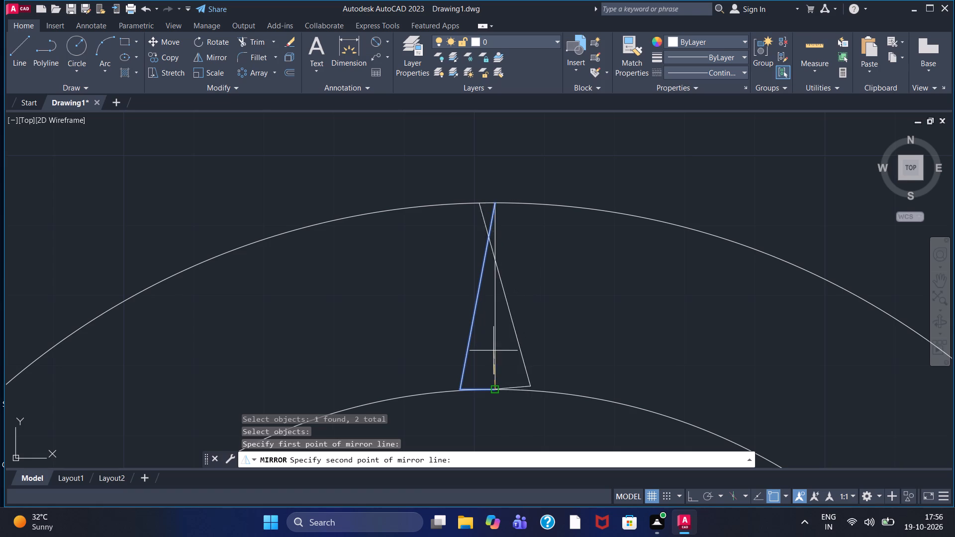
pyautogui.scroll(1, 499, 349)
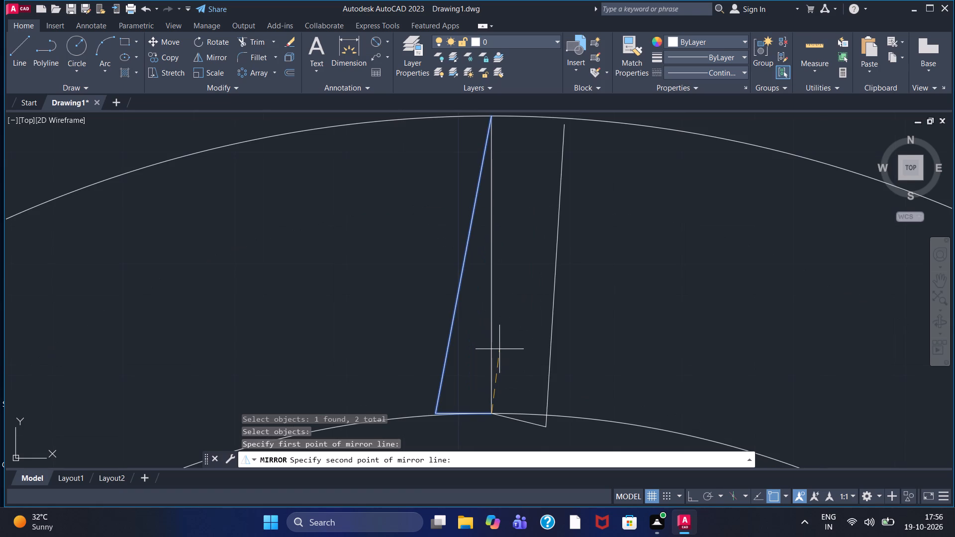
pyautogui.moveTo(499, 349); pyautogui.dragTo(503, 396, button='middle')
pyautogui.press('m')
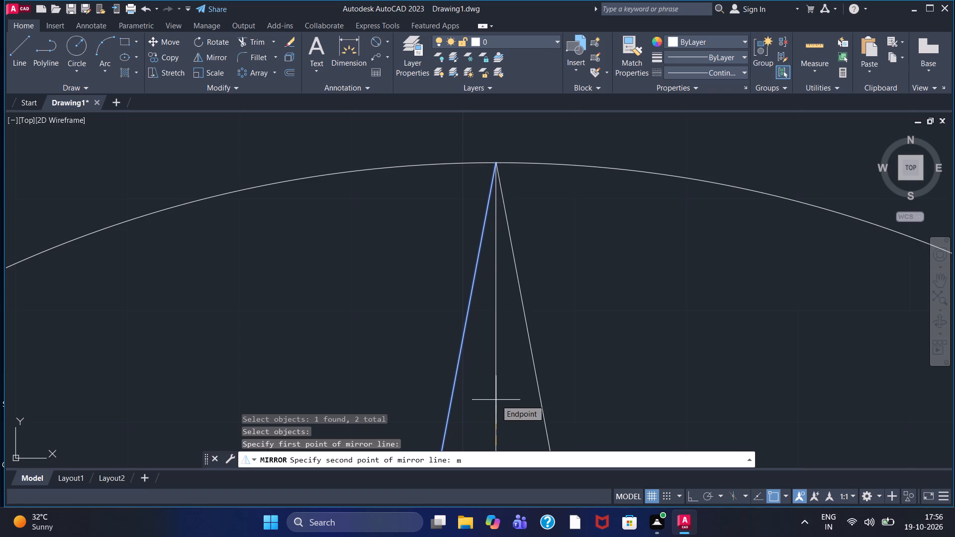
pyautogui.click(496, 400)
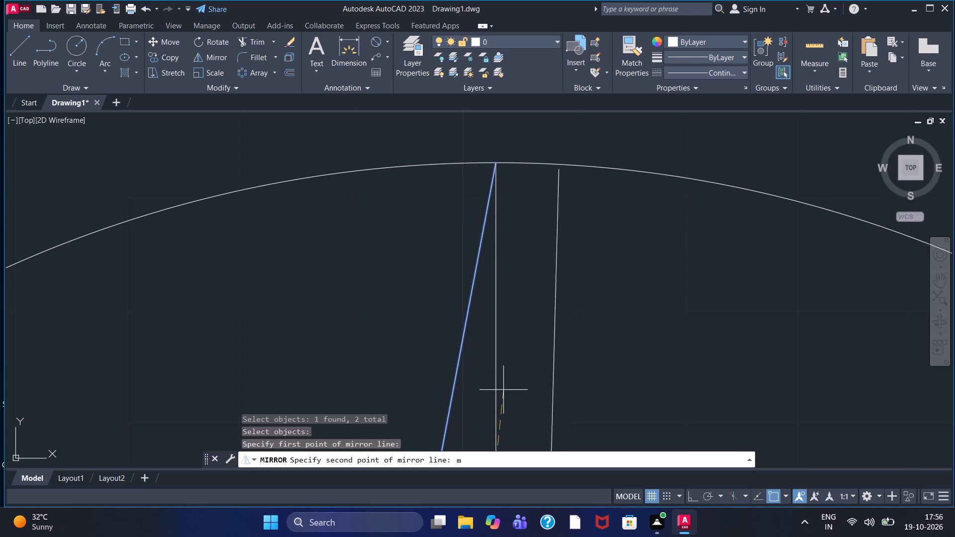
pyautogui.click(496, 394)
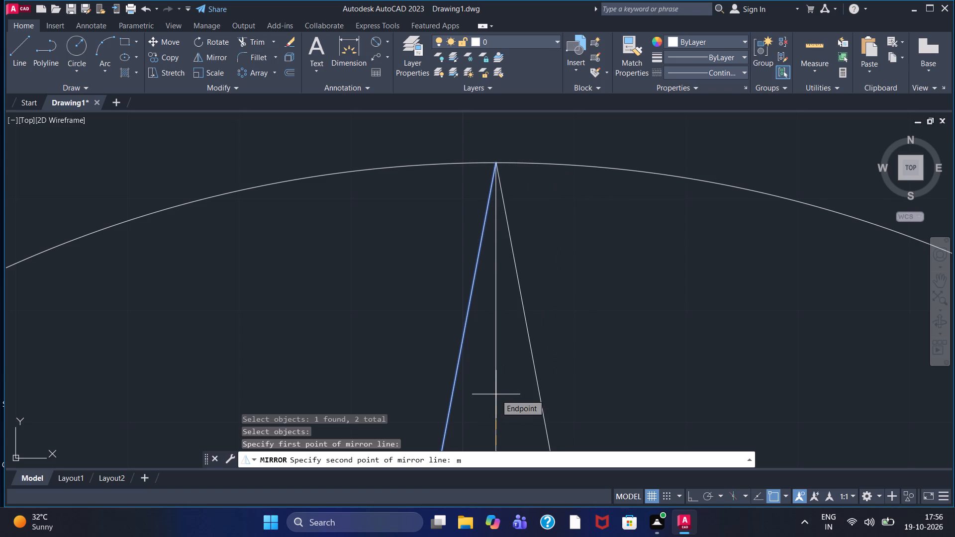
pyautogui.click(496, 394)
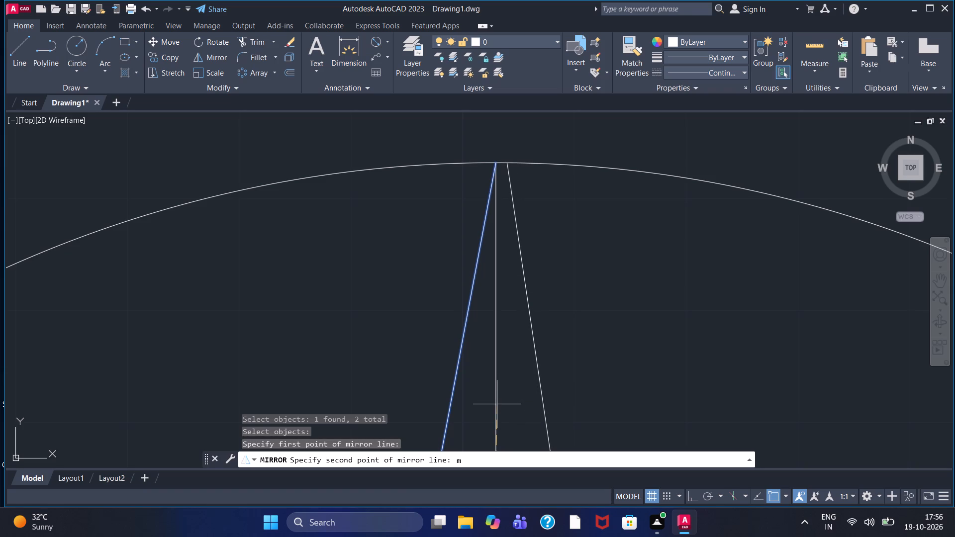
pyautogui.scroll(-1, 496, 406)
pyautogui.moveTo(496, 406); pyautogui.dragTo(495, 388, button='middle')
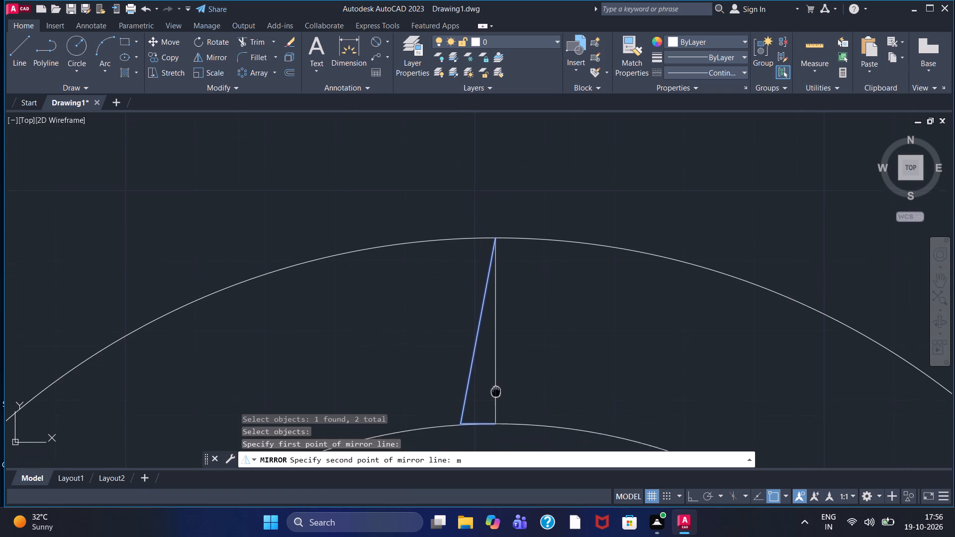
pyautogui.moveTo(495, 388); pyautogui.dragTo(489, 361, button='middle')
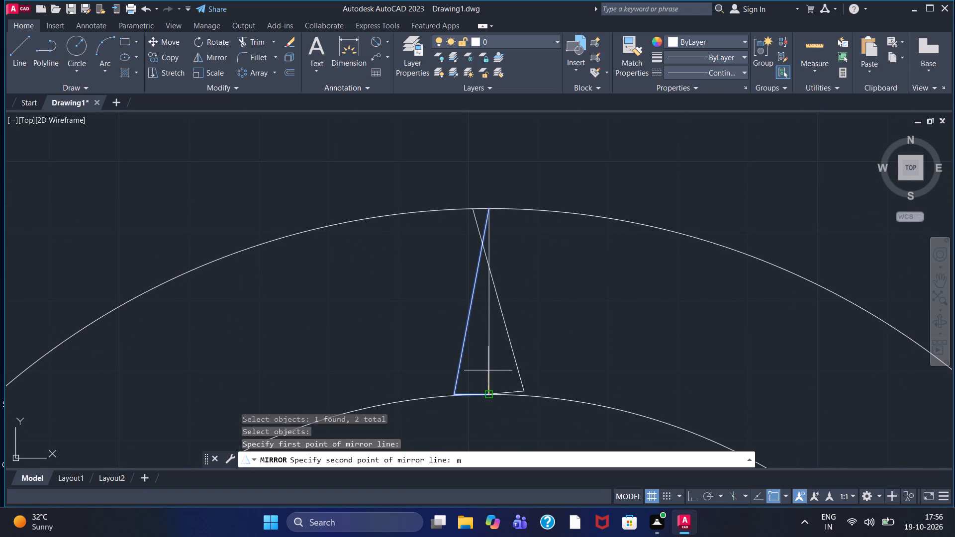
pyautogui.scroll(1, 489, 371)
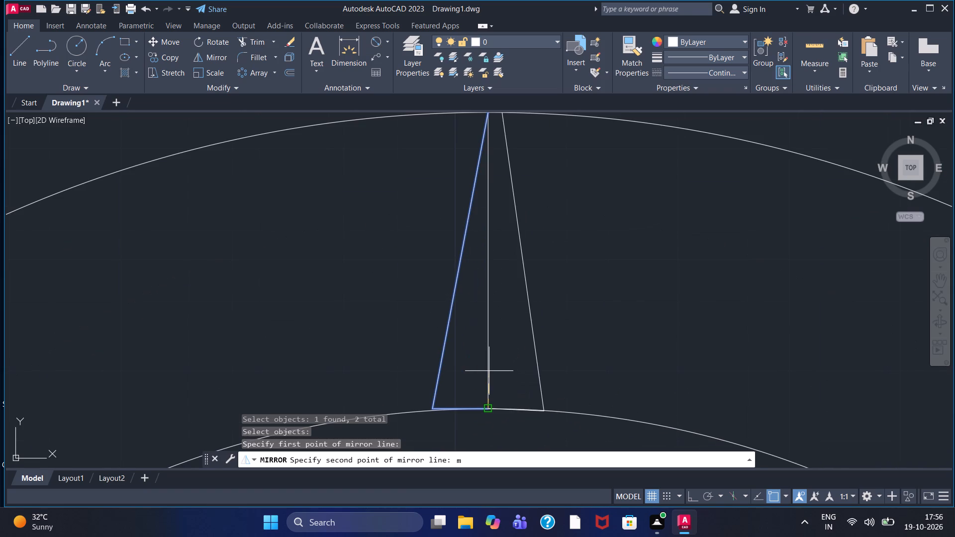
pyautogui.moveTo(487, 371); pyautogui.dragTo(493, 410, button='middle')
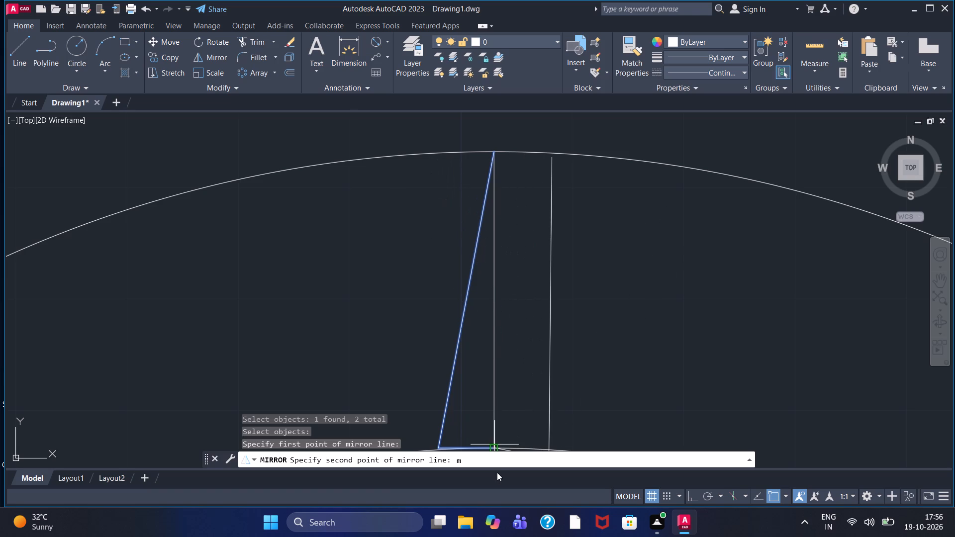
pyautogui.click(494, 369)
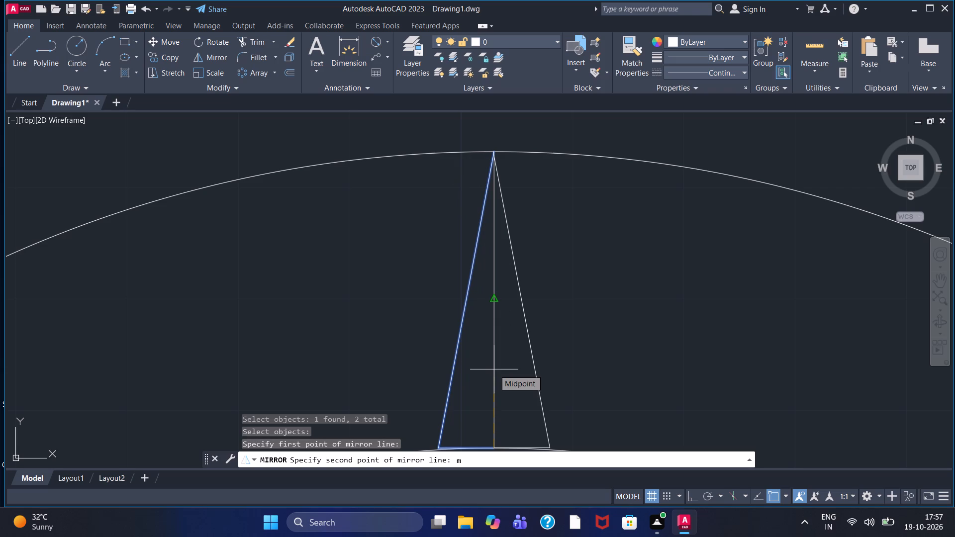
pyautogui.click(494, 369)
pyautogui.click(494, 369)
pyautogui.press('Return')
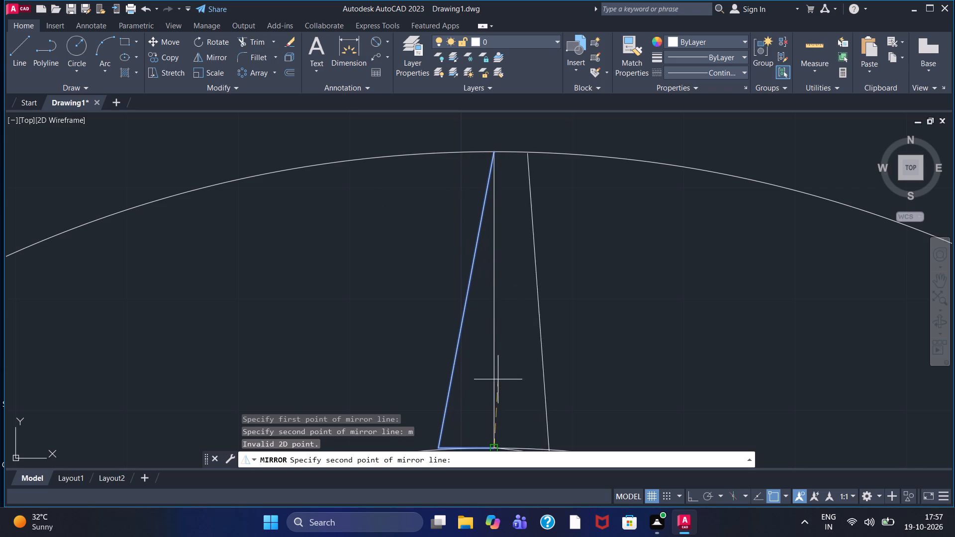
pyautogui.click(494, 342)
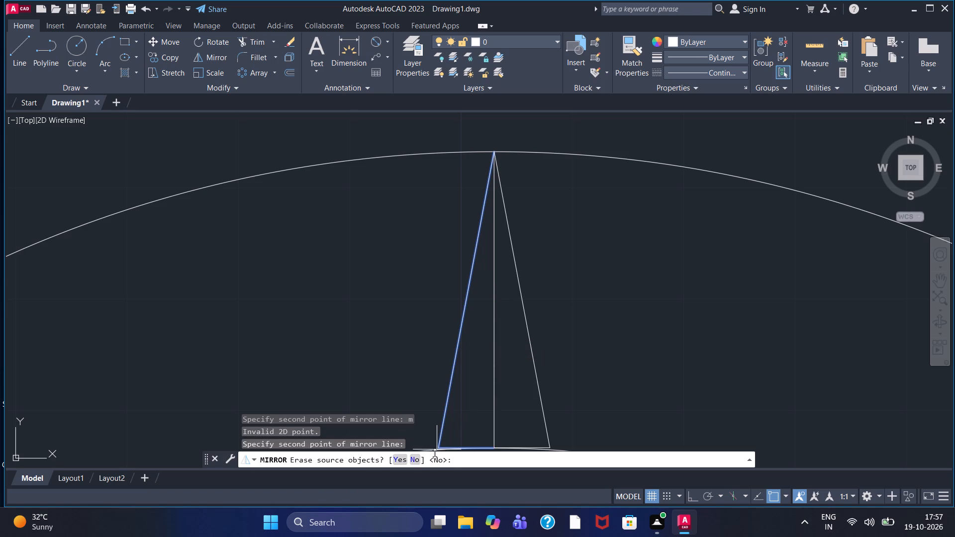
pyautogui.click(420, 457)
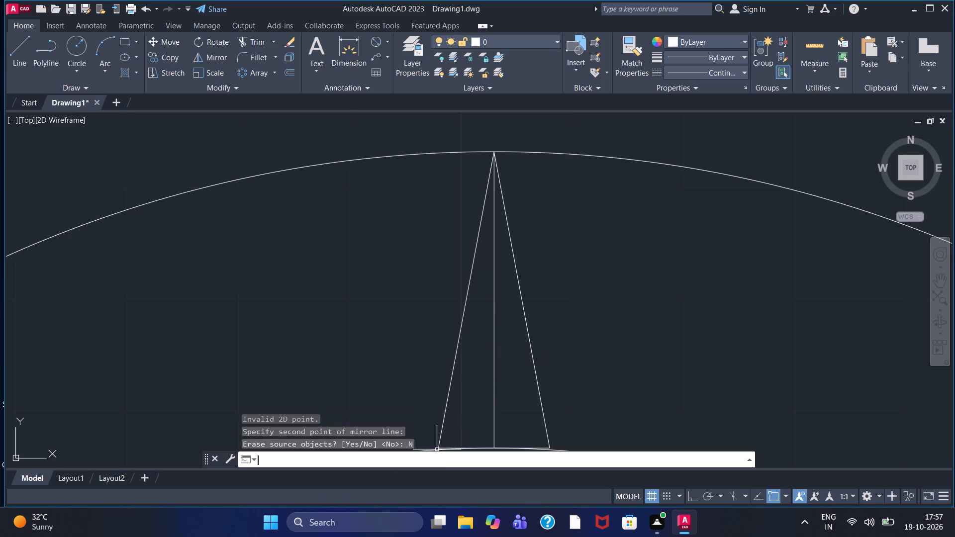
pyautogui.press('Escape')
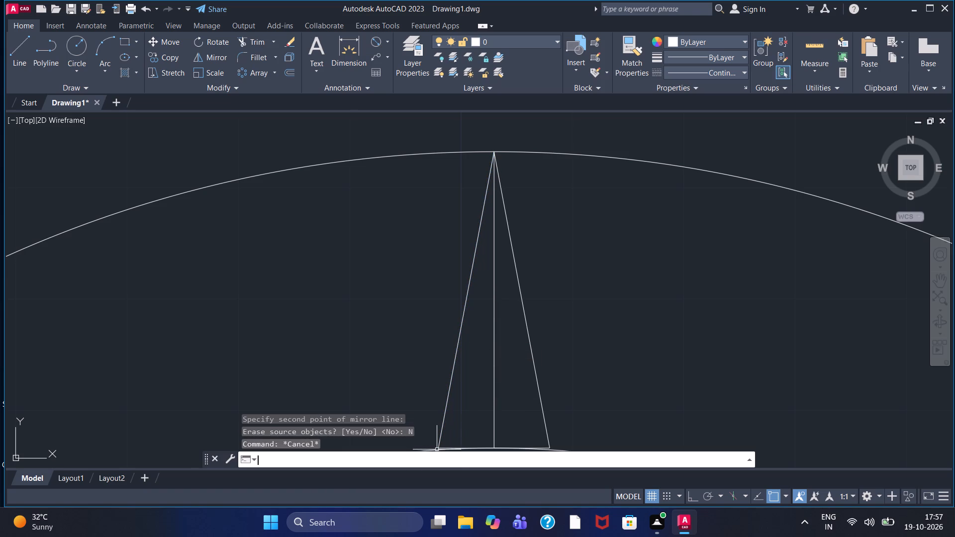
# Delete the vertical centre line inside the triangular tooth.
pyautogui.scroll(-2, 494, 404)
pyautogui.click(494, 399)
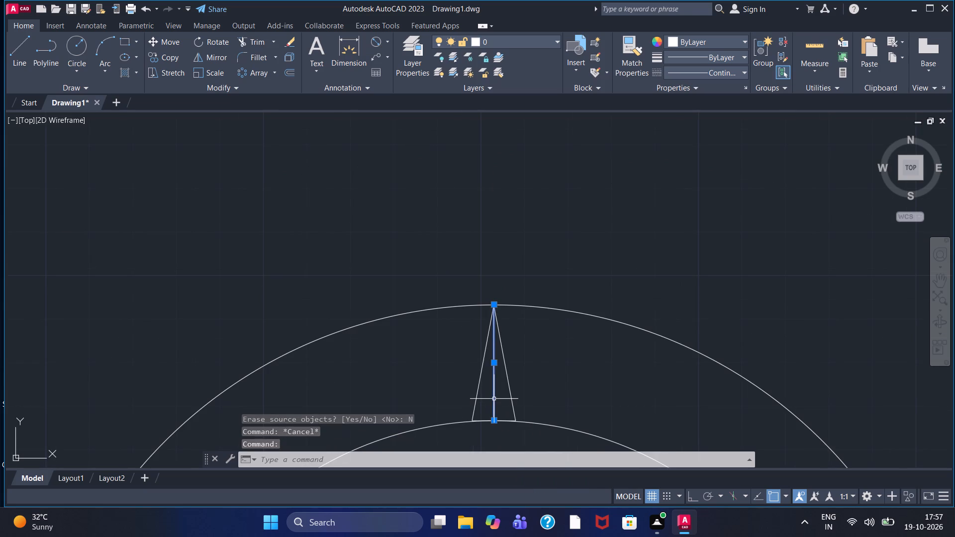
pyautogui.press('Delete')
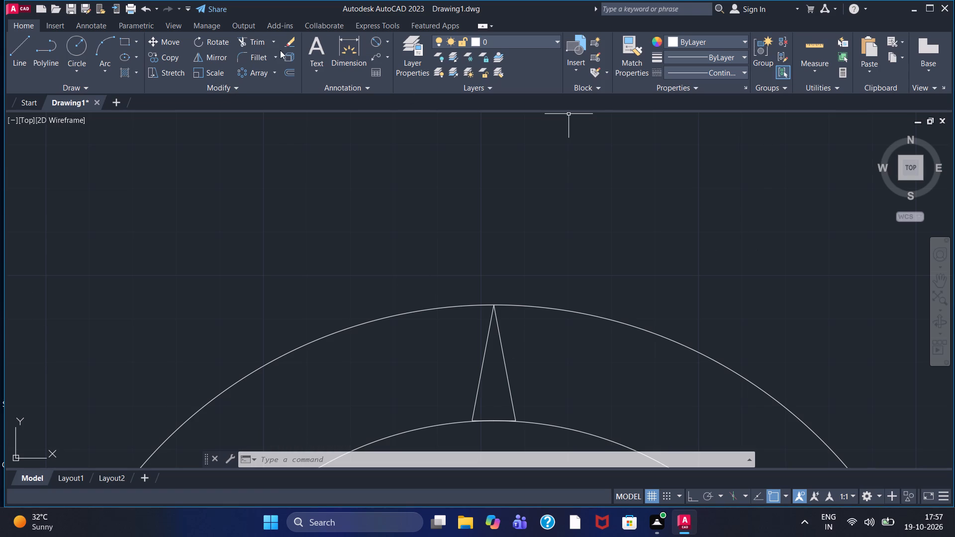
# Create a polar array of the triangular tooth's four lines around the circles' centre with 42 items.
pyautogui.click(261, 73)
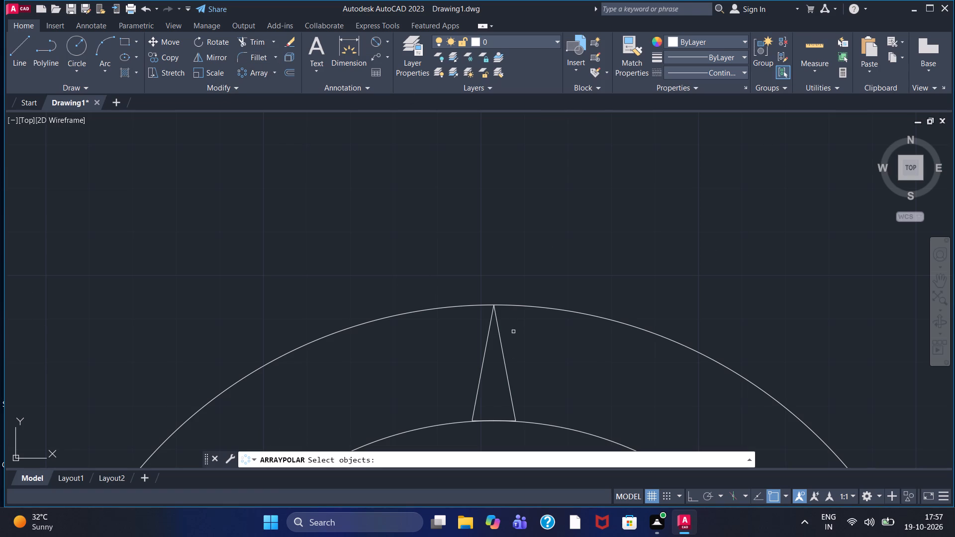
pyautogui.click(481, 372)
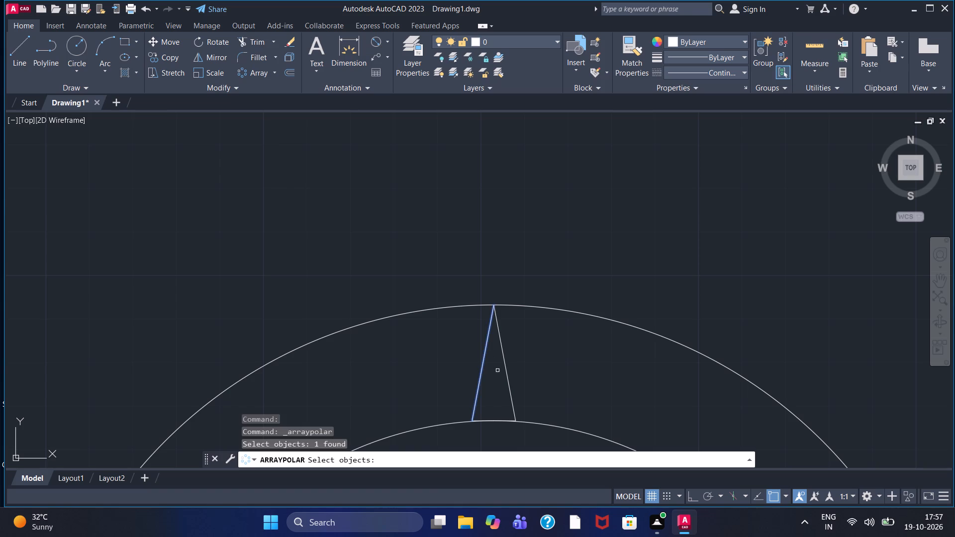
pyautogui.click(506, 371)
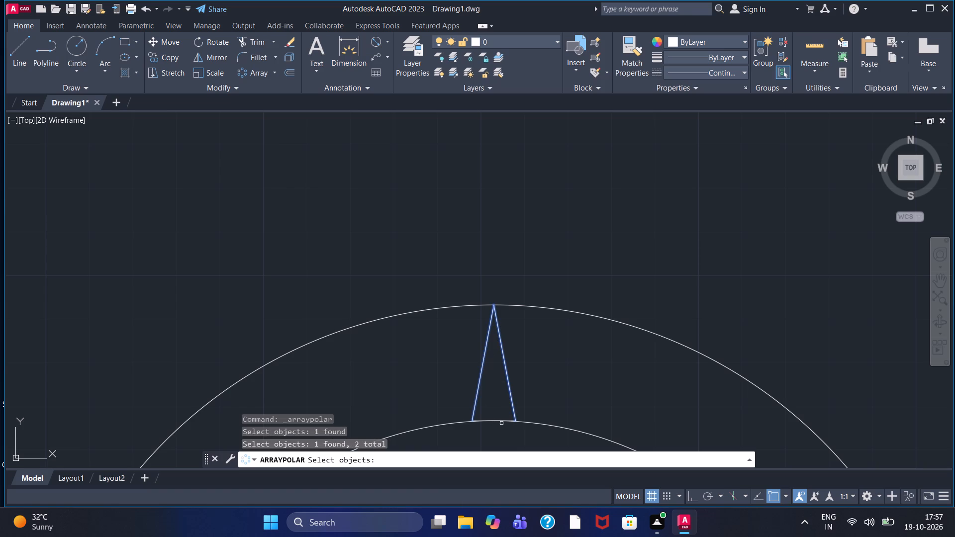
pyautogui.click(505, 421)
pyautogui.click(486, 420)
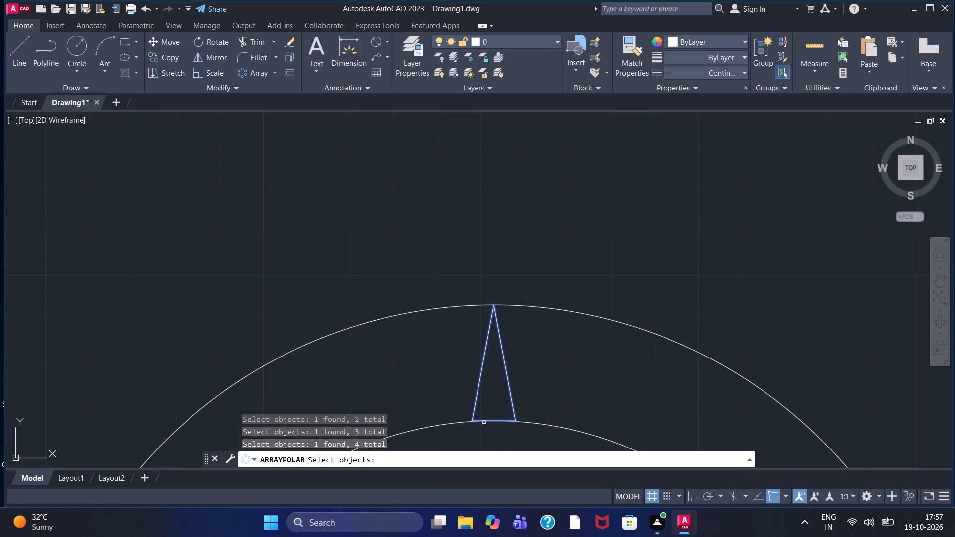
pyautogui.scroll(-1, 535, 375)
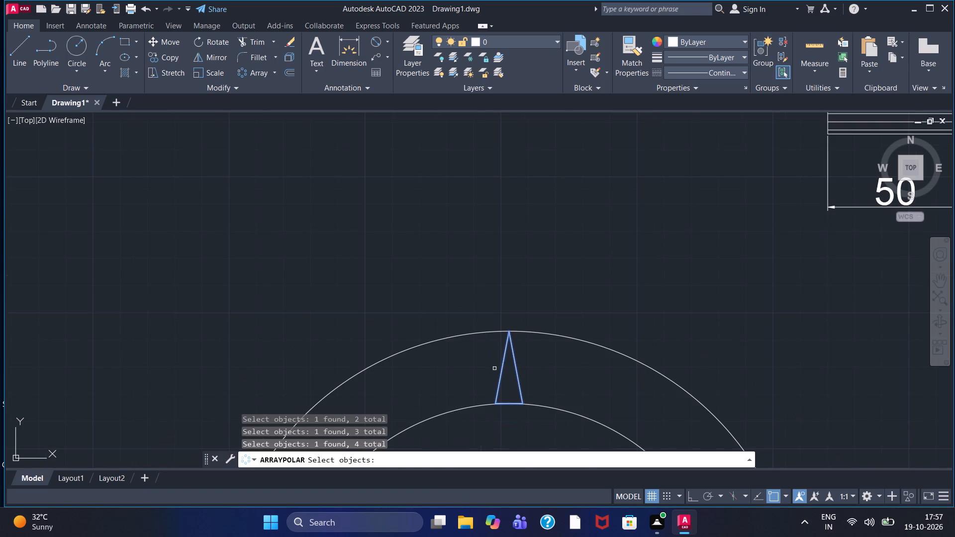
pyautogui.press('Return')
pyautogui.scroll(-1, 495, 368)
pyautogui.moveTo(411, 312); pyautogui.dragTo(411, 145, button='middle')
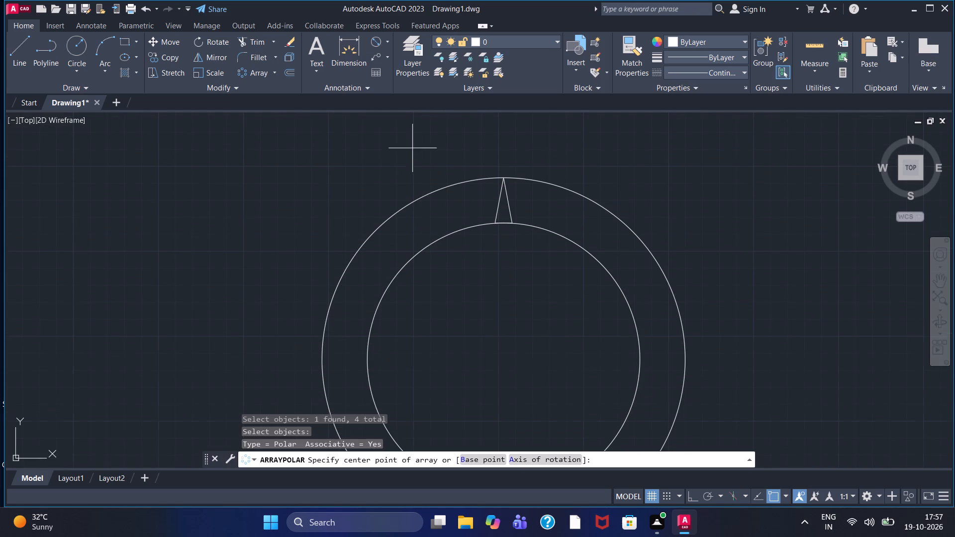
pyautogui.click(505, 362)
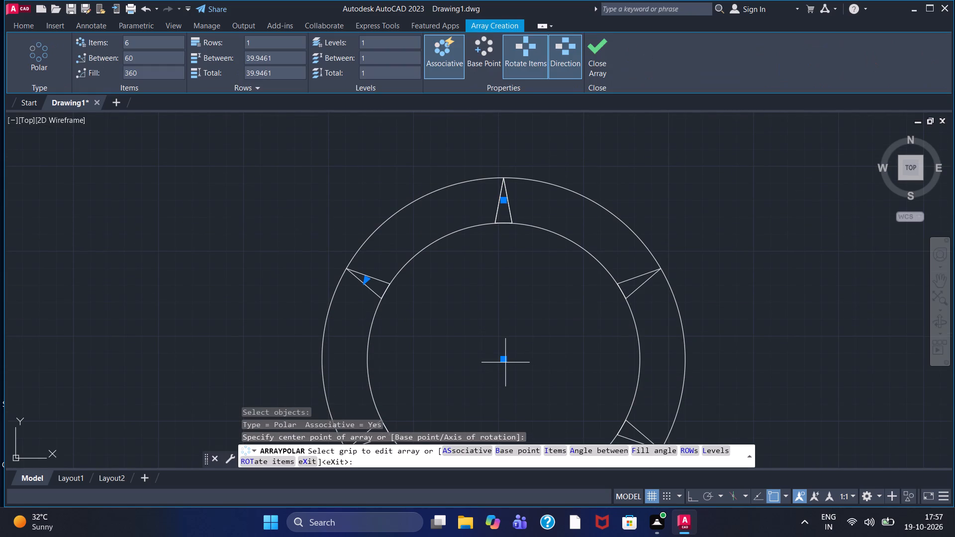
pyautogui.moveTo(148, 43); pyautogui.dragTo(82, 39)
pyautogui.write('42')
pyautogui.press('Return')
pyautogui.click(596, 45)
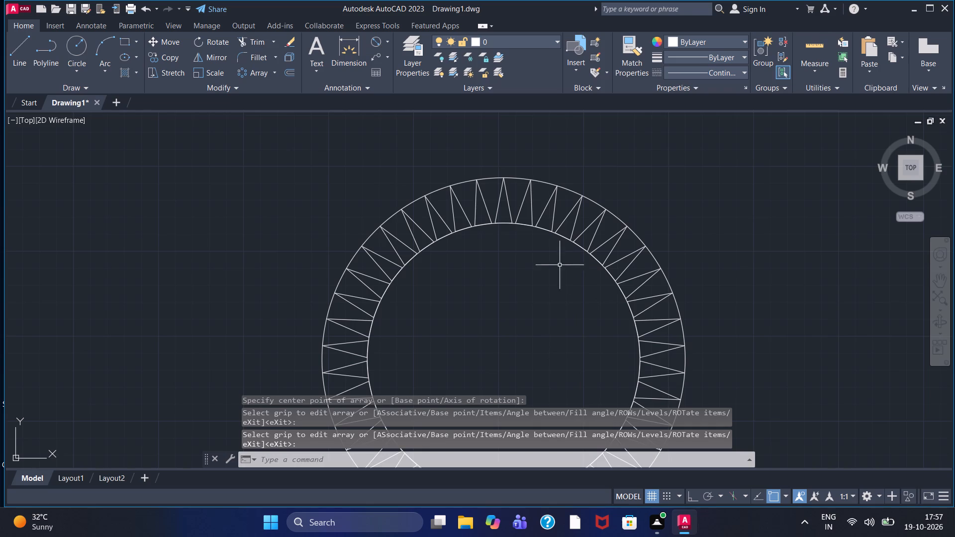
# Delete the outer construction circle touching the tips of the gear teeth.
pyautogui.click(521, 179)
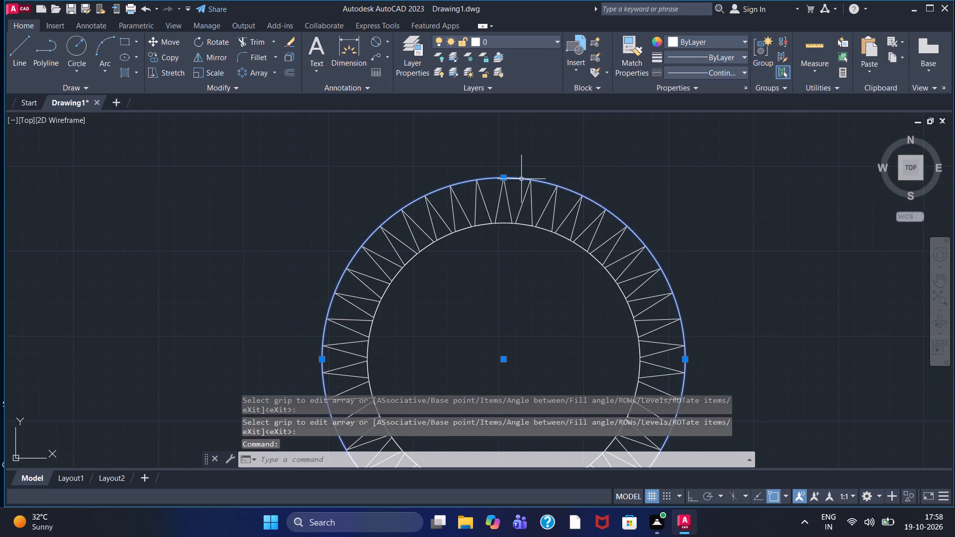
pyautogui.press('Delete')
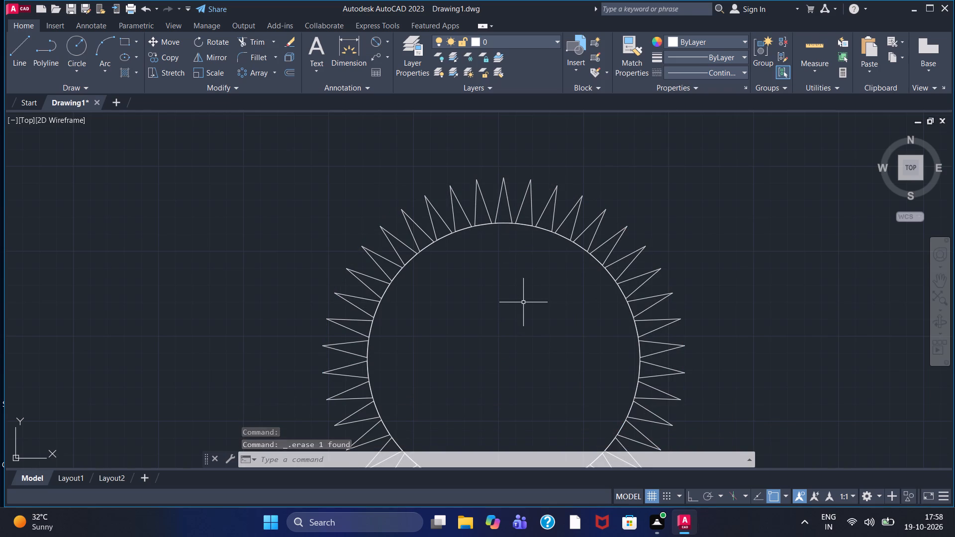
# Examine the arrayed teeth all around the new gear and its surroundings in the drawing.
pyautogui.scroll(-1, 538, 297)
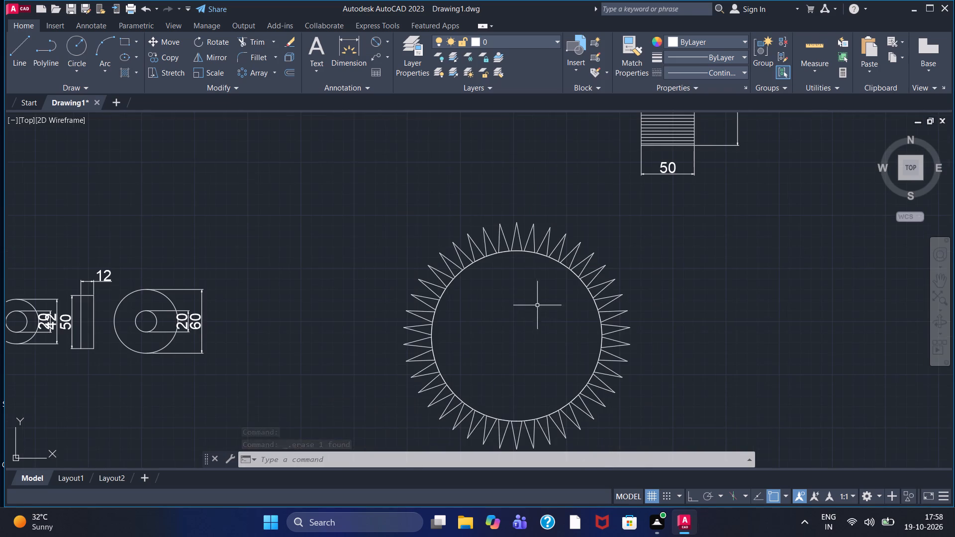
pyautogui.moveTo(529, 326); pyautogui.dragTo(482, 293, button='middle')
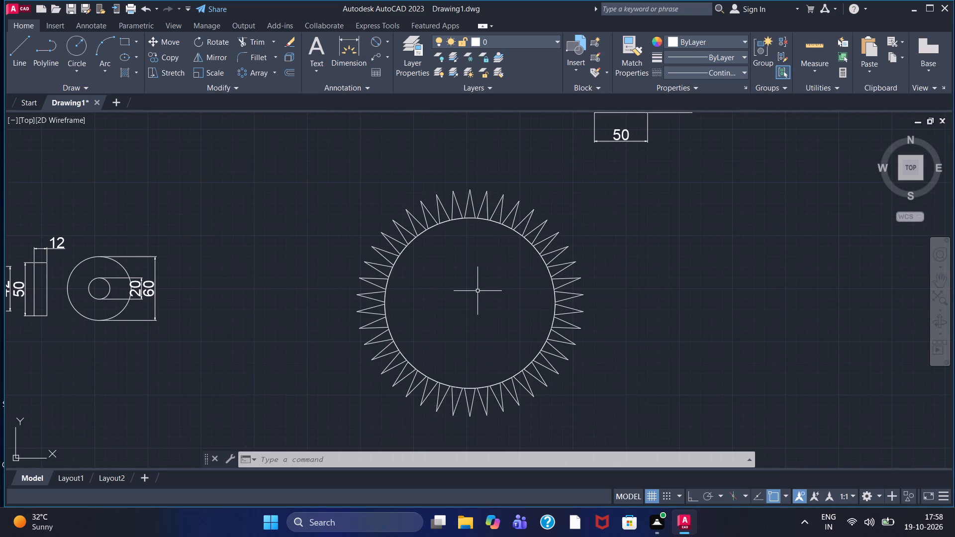
pyautogui.scroll(-1, 475, 294)
pyautogui.scroll(2, 475, 294)
pyautogui.moveTo(475, 294); pyautogui.dragTo(468, 293, button='middle')
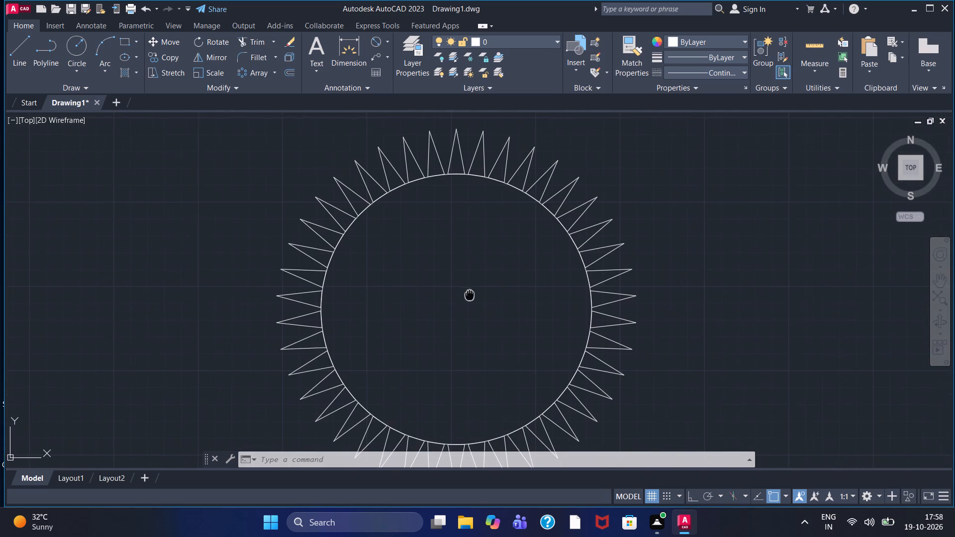
pyautogui.moveTo(468, 293); pyautogui.dragTo(431, 290, button='middle')
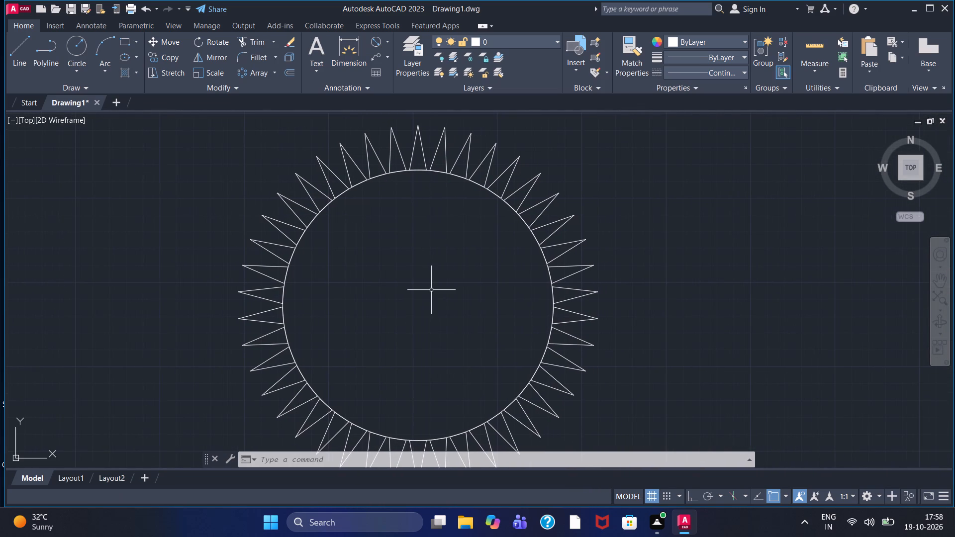
pyautogui.scroll(1, 434, 288)
pyautogui.scroll(-1, 434, 288)
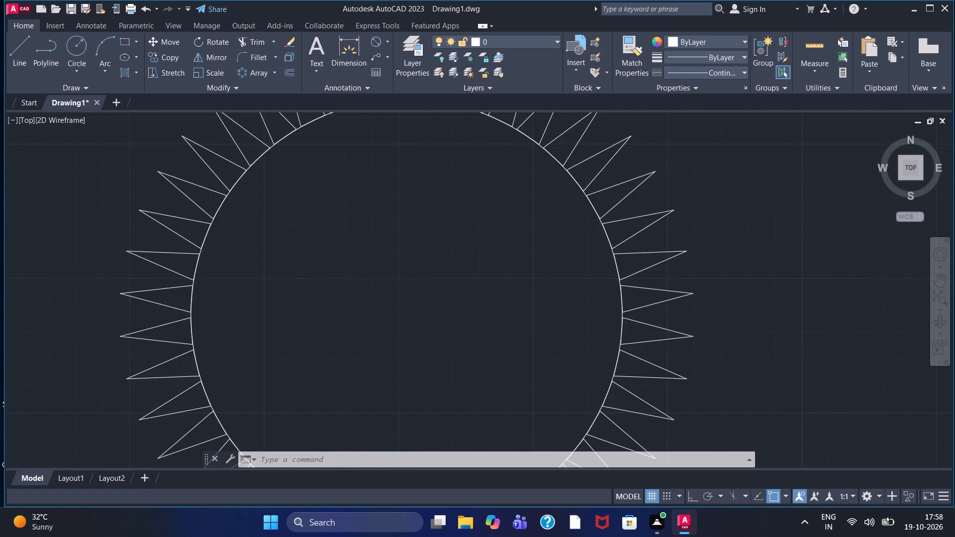
pyautogui.scroll(-1, 439, 283)
pyautogui.moveTo(439, 283); pyautogui.dragTo(440, 301, button='middle')
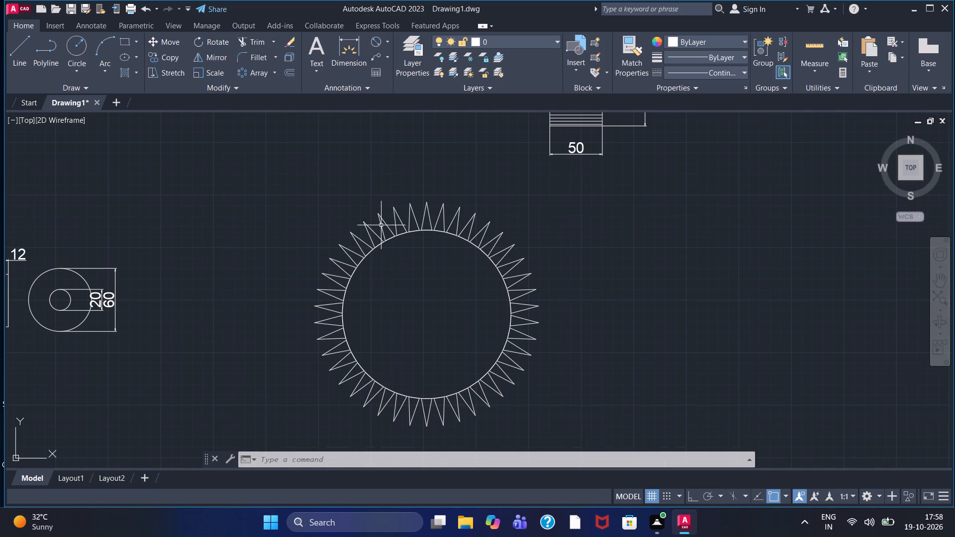
# Draw a circle of radius 25 in the empty space below and to the right of the new gear.
pyautogui.scroll(-1, 388, 216)
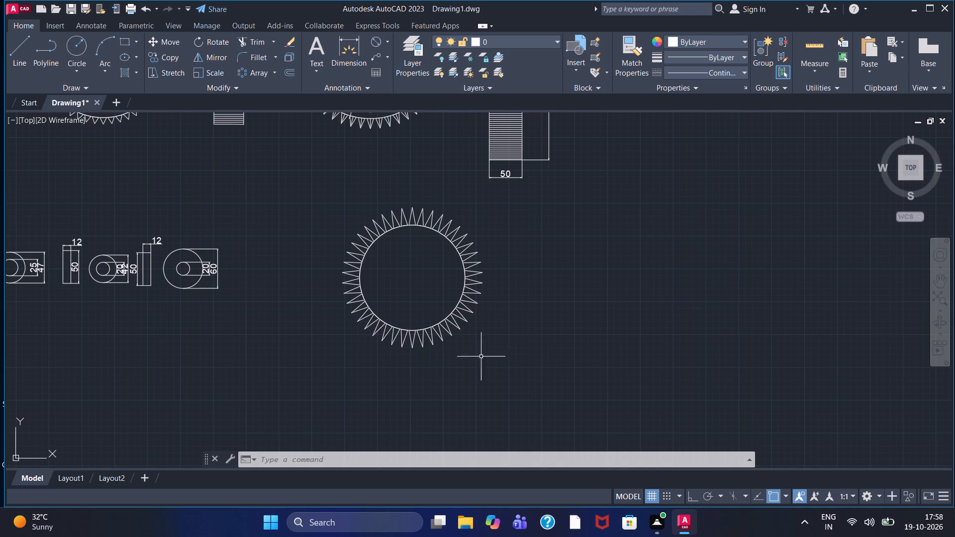
pyautogui.moveTo(480, 343); pyautogui.dragTo(459, 297, button='middle')
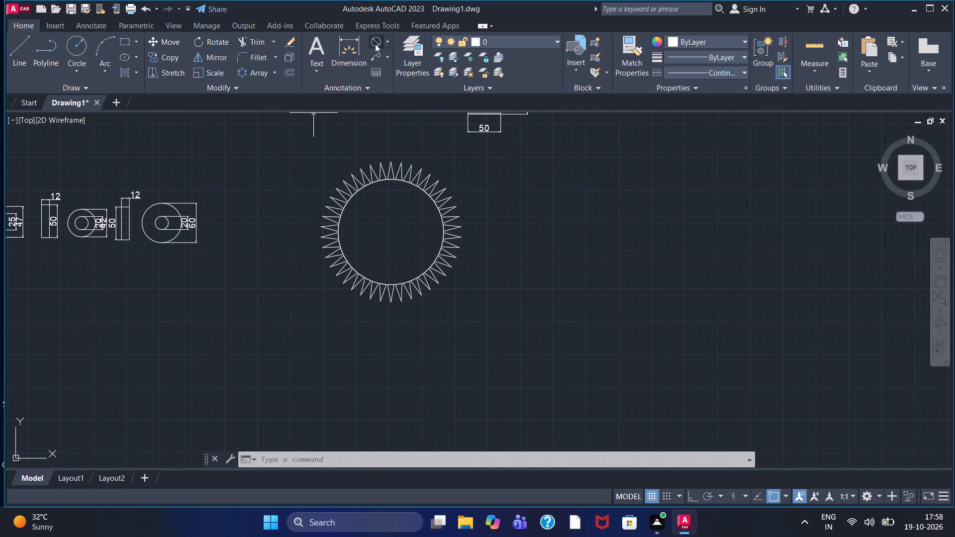
pyautogui.click(375, 44)
pyautogui.click(78, 48)
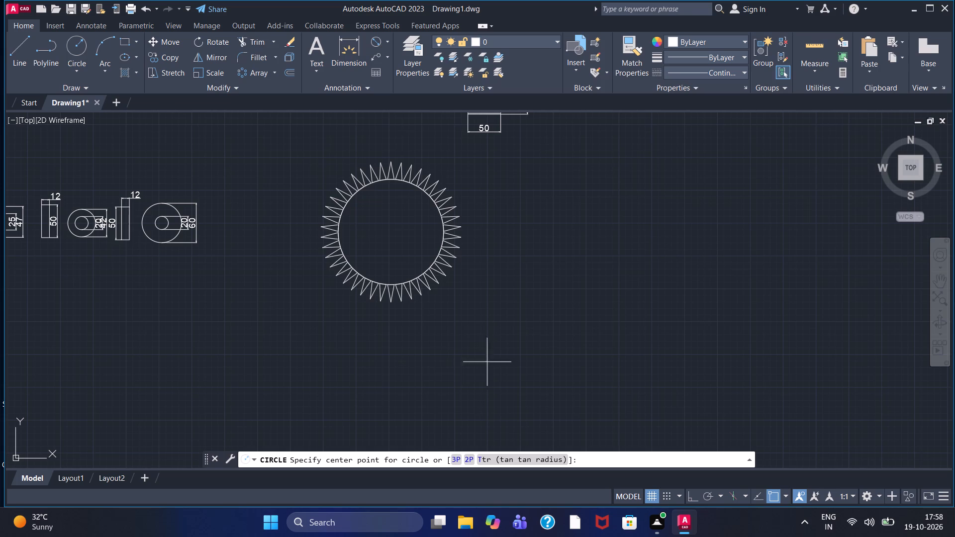
pyautogui.click(490, 346)
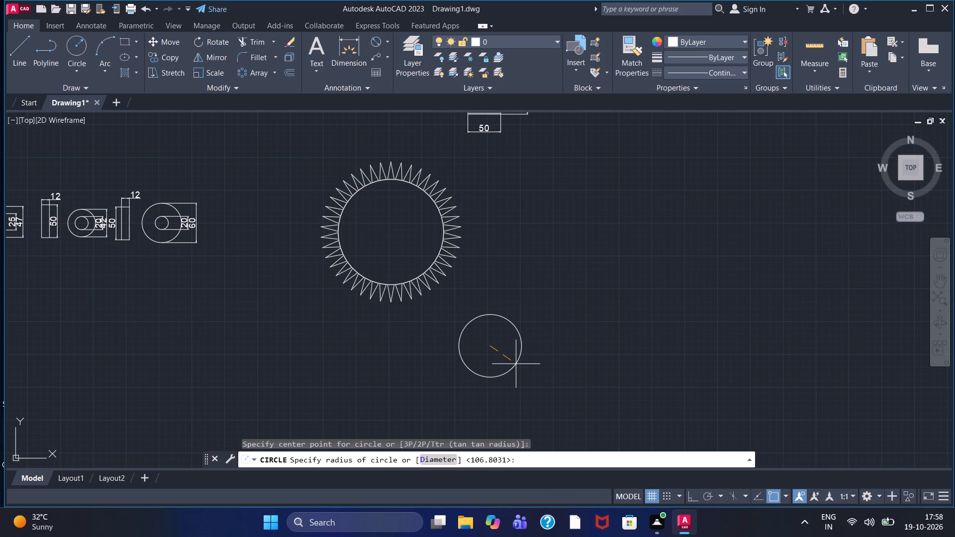
pyautogui.write('25')
pyautogui.press('Return')
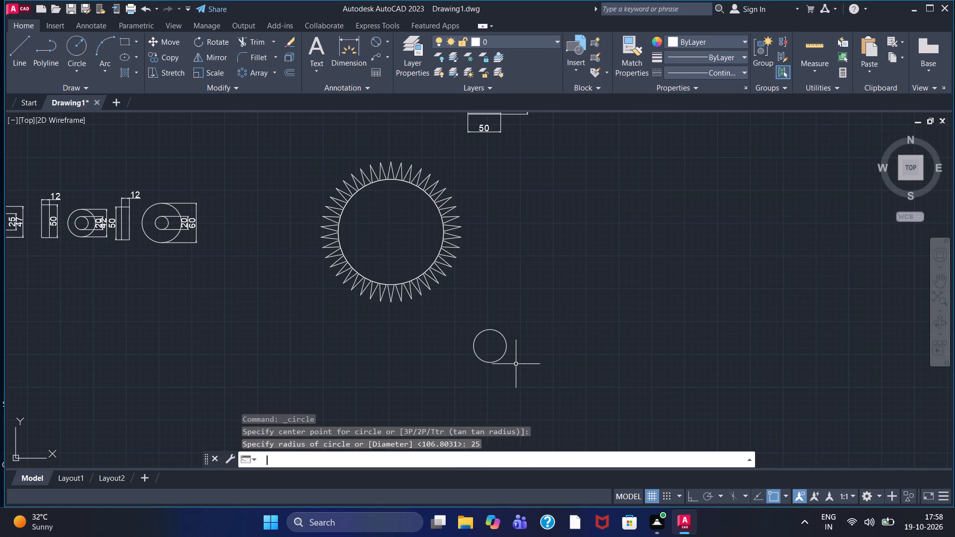
# Draw a concentric circle of radius 35 around the radius 25 circle.
pyautogui.scroll(-1, 488, 336)
pyautogui.scroll(2, 500, 336)
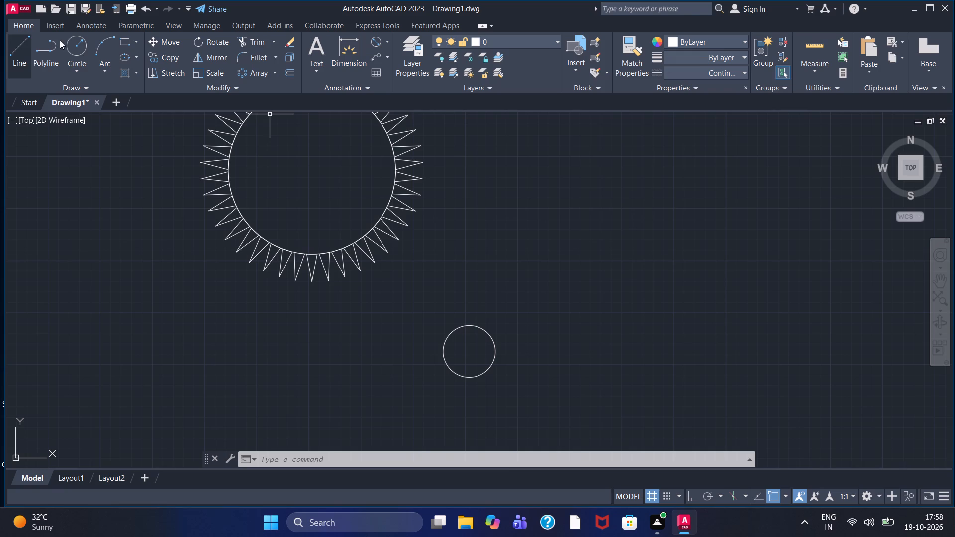
pyautogui.click(78, 48)
pyautogui.scroll(2, 518, 355)
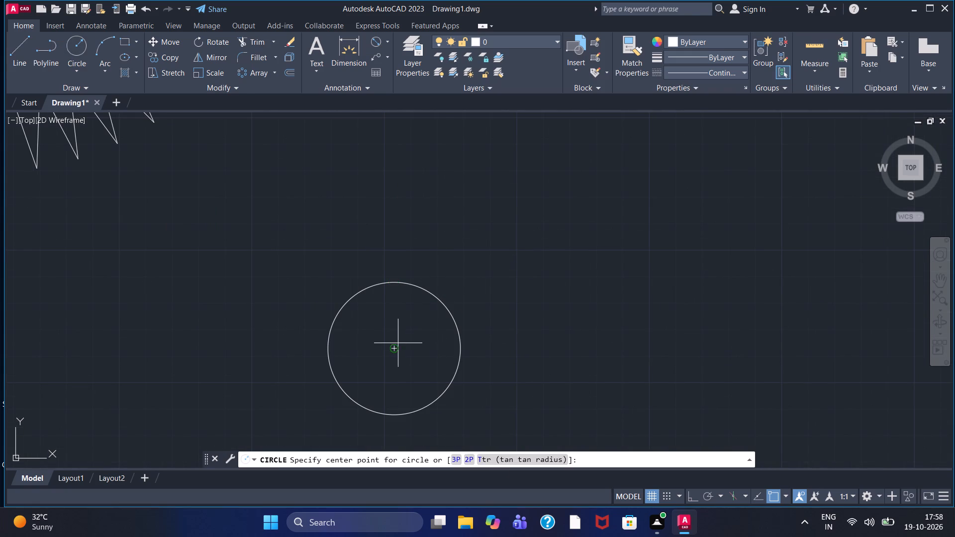
pyautogui.click(394, 349)
pyautogui.write('36')
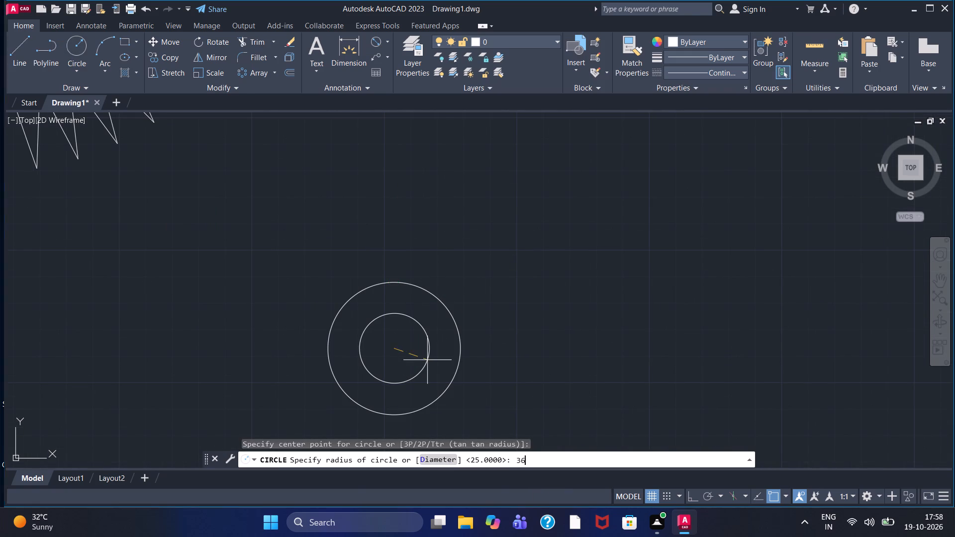
pyautogui.press('BackSpace')
pyautogui.press('5')
pyautogui.press('Return')
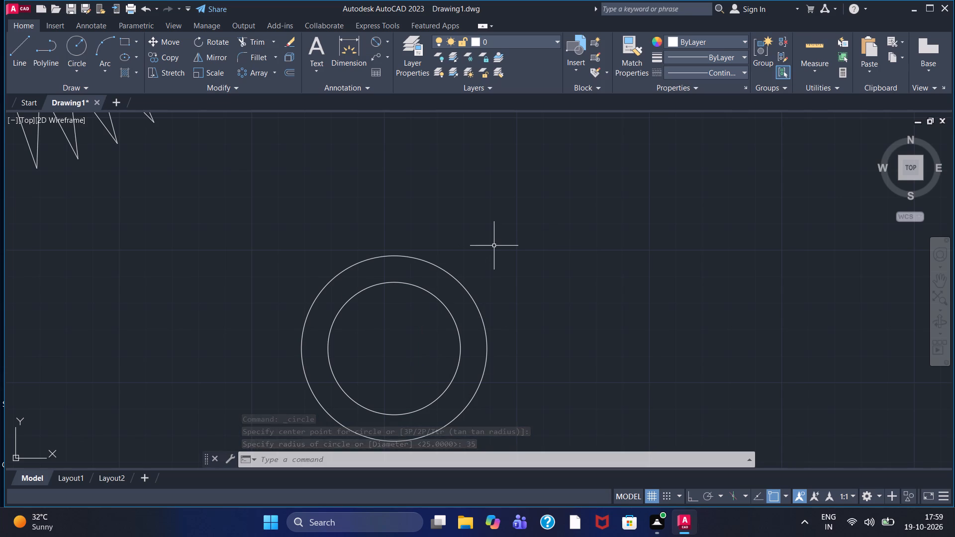
# Add a vertical linear dimension across the outer circle's top and bottom quadrants, placed to the left of the circles.
pyautogui.moveTo(474, 248); pyautogui.dragTo(460, 190, button='middle')
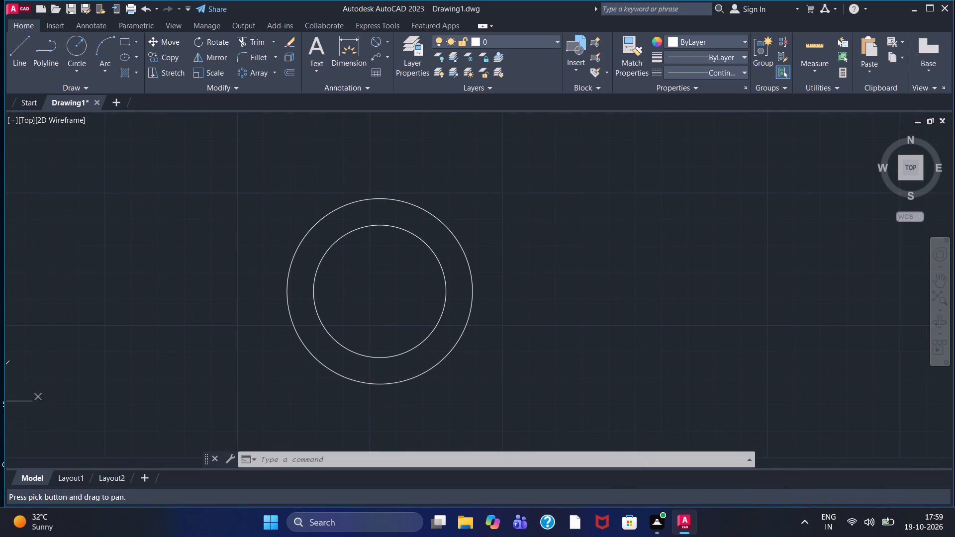
pyautogui.moveTo(460, 190); pyautogui.dragTo(460, 181, button='middle')
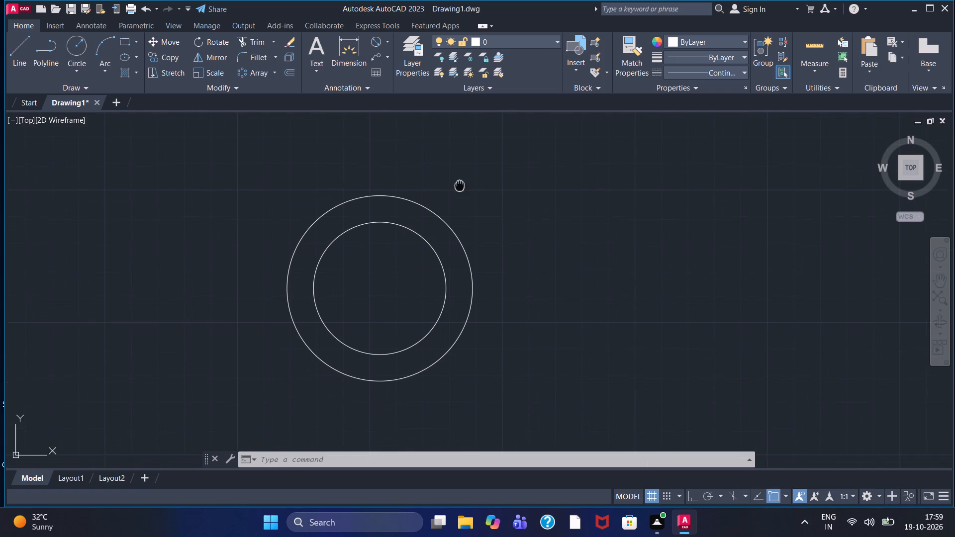
pyautogui.moveTo(460, 181); pyautogui.dragTo(455, 155, button='middle')
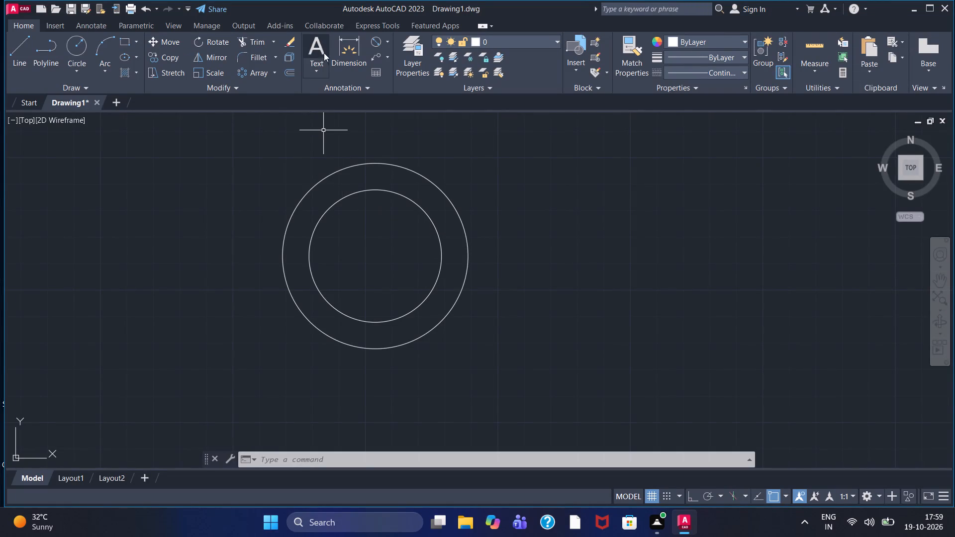
pyautogui.click(385, 42)
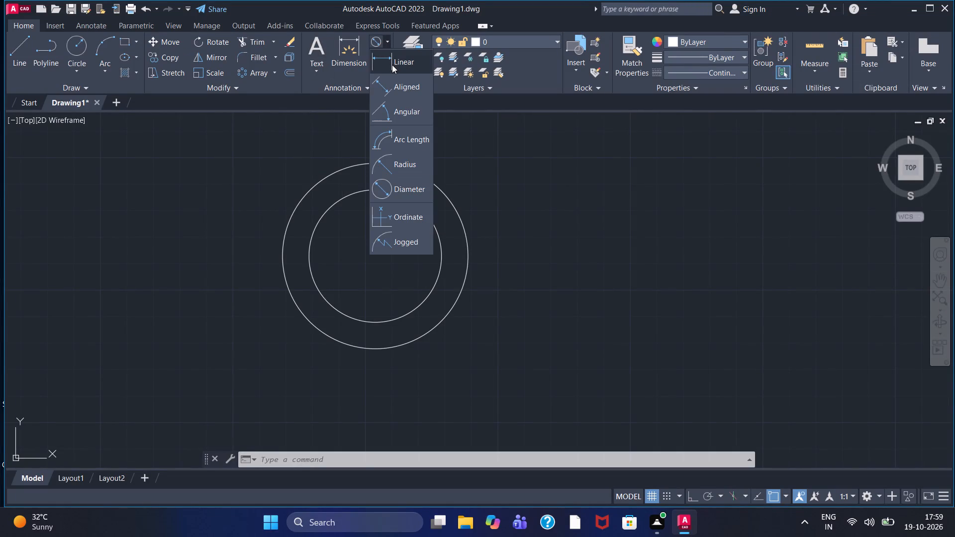
pyautogui.click(392, 65)
pyautogui.click(378, 160)
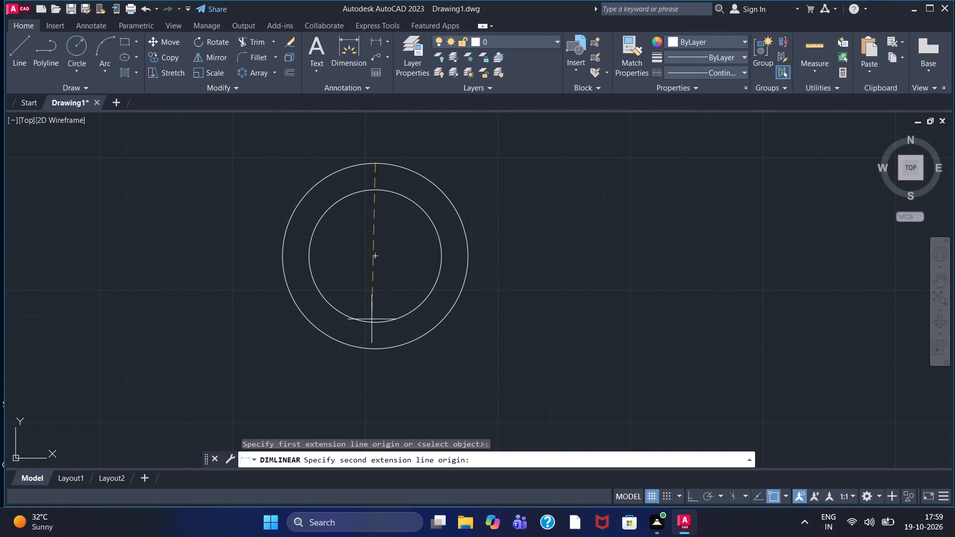
pyautogui.click(374, 347)
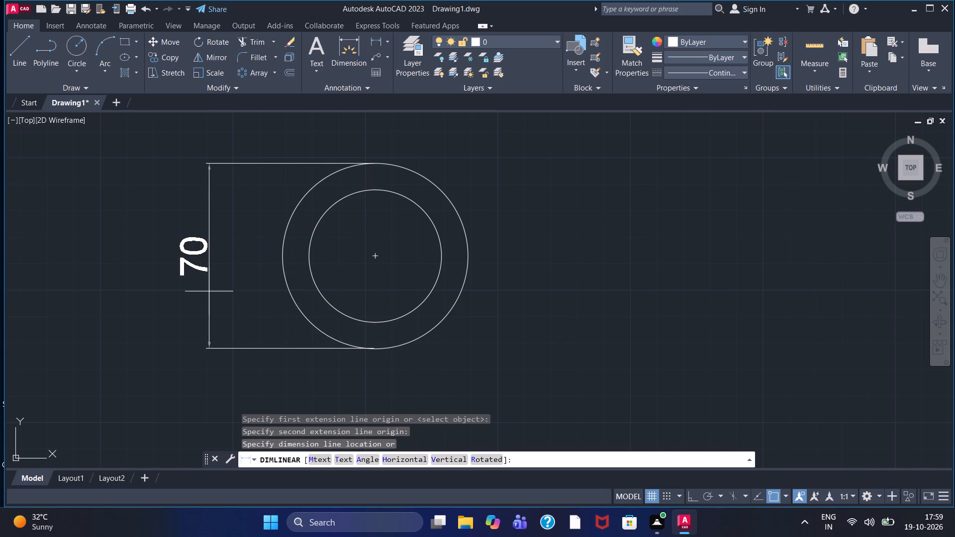
pyautogui.click(209, 291)
# Add a vertical linear dimension across the inner circle's top and bottom quadrants, placed between the 70 dimension and the circles.
pyautogui.click(371, 48)
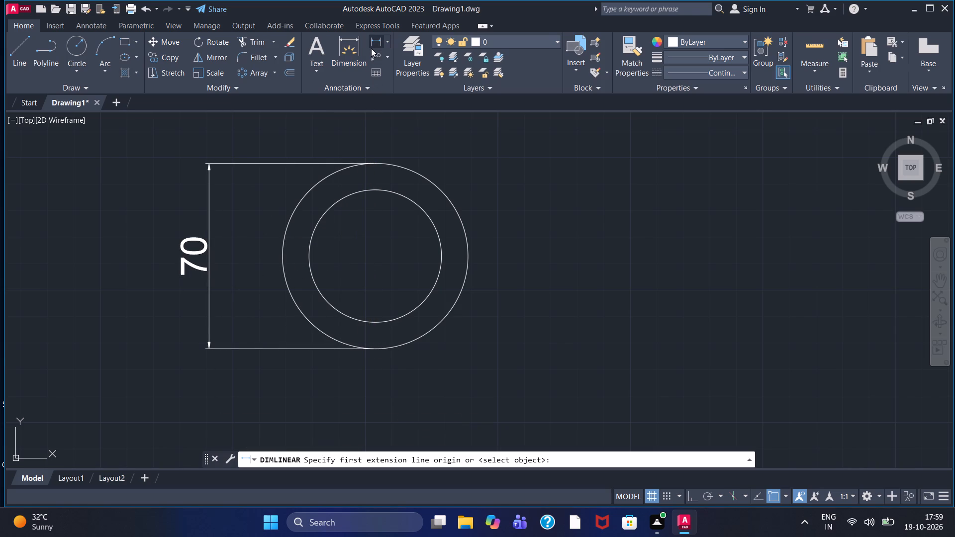
pyautogui.click(374, 191)
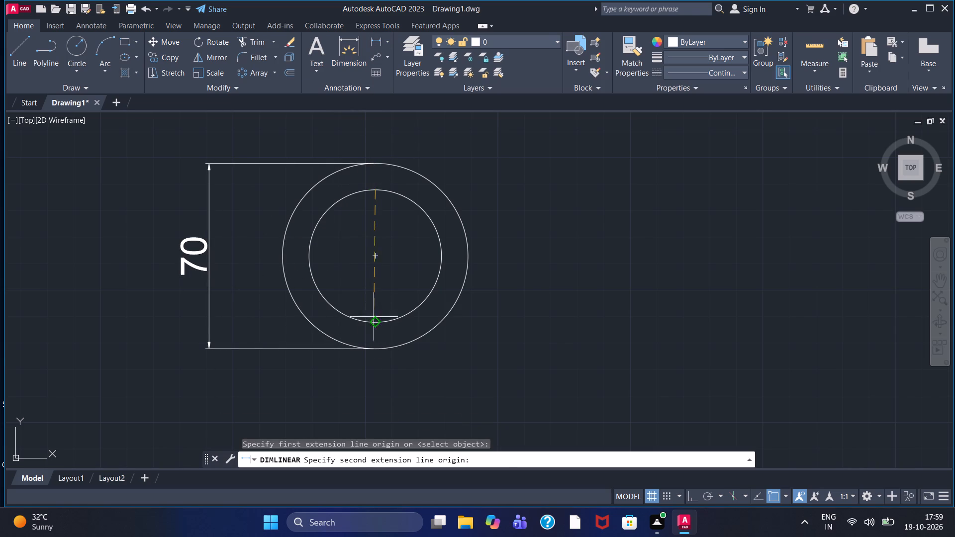
pyautogui.click(375, 322)
pyautogui.click(251, 273)
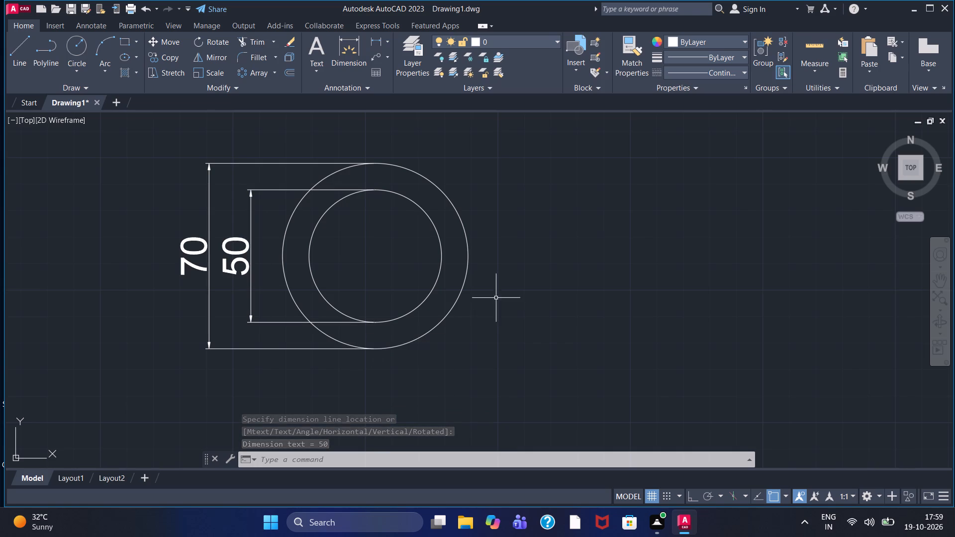
# Draw a closed rectangle about 36 wide and 75 high with orthogonal lines, to the right of the ring, as its side view.
pyautogui.scroll(-1, 511, 257)
pyautogui.moveTo(532, 244); pyautogui.dragTo(394, 242, button='middle')
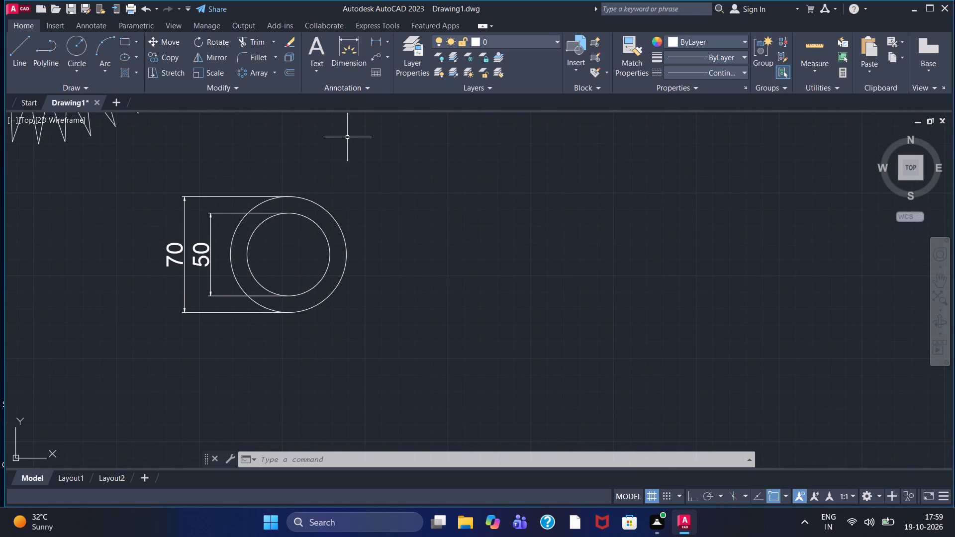
pyautogui.click(27, 54)
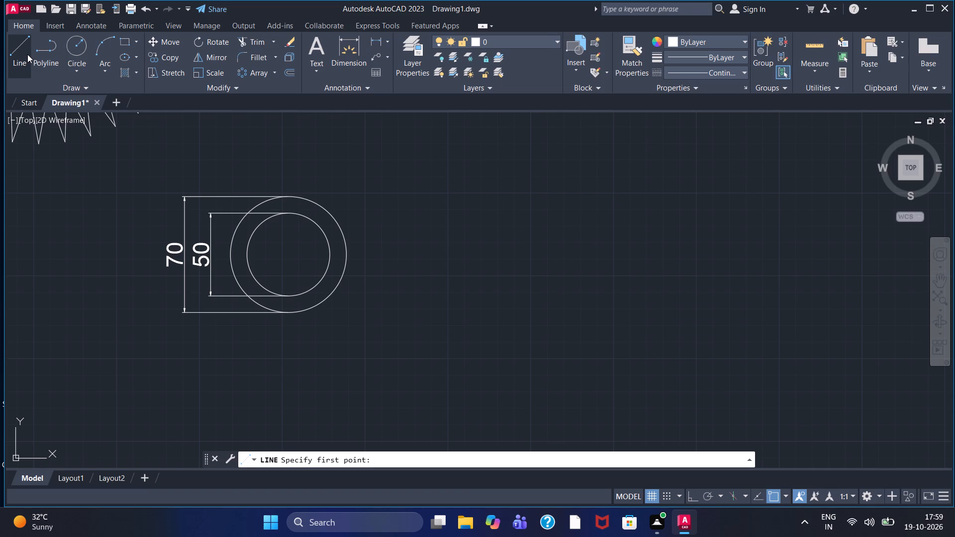
pyautogui.click(387, 194)
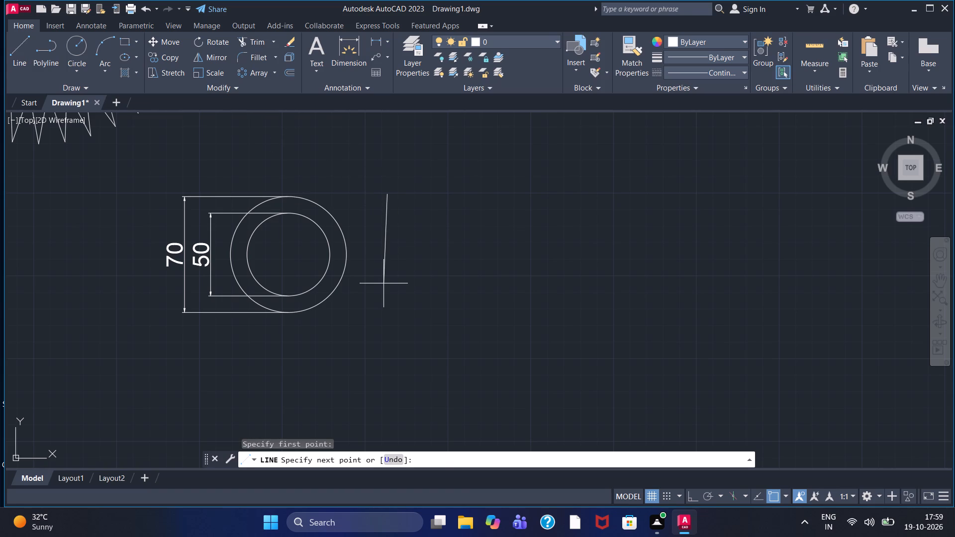
pyautogui.press('F8')
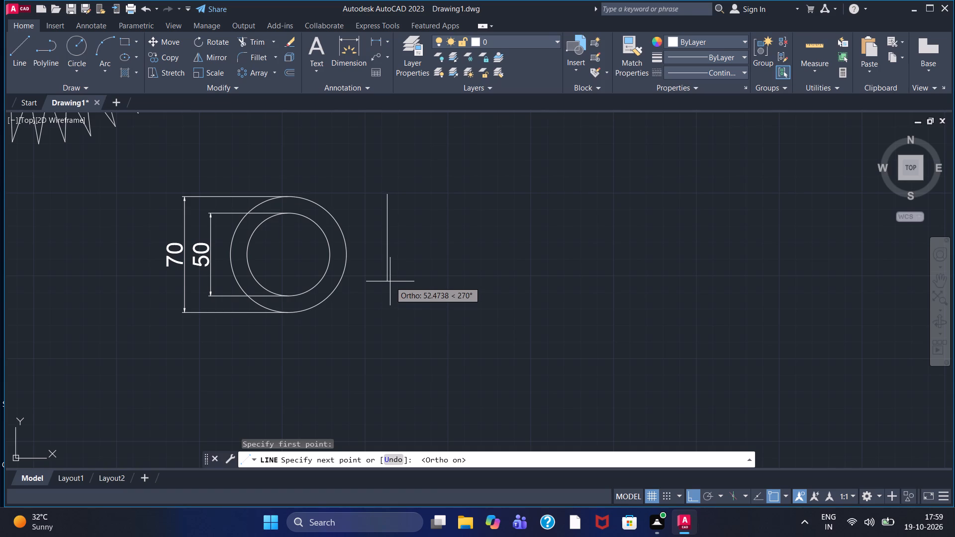
pyautogui.click(394, 319)
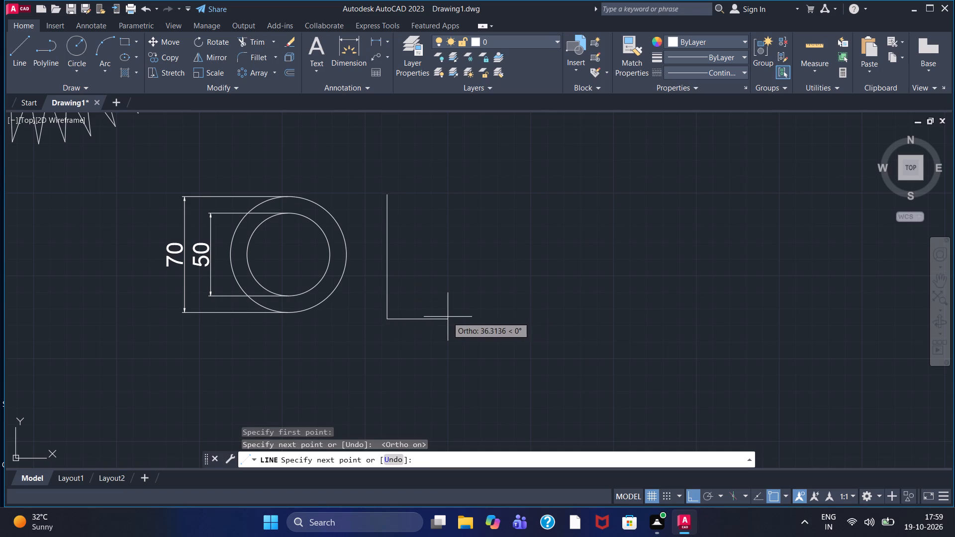
pyautogui.click(448, 317)
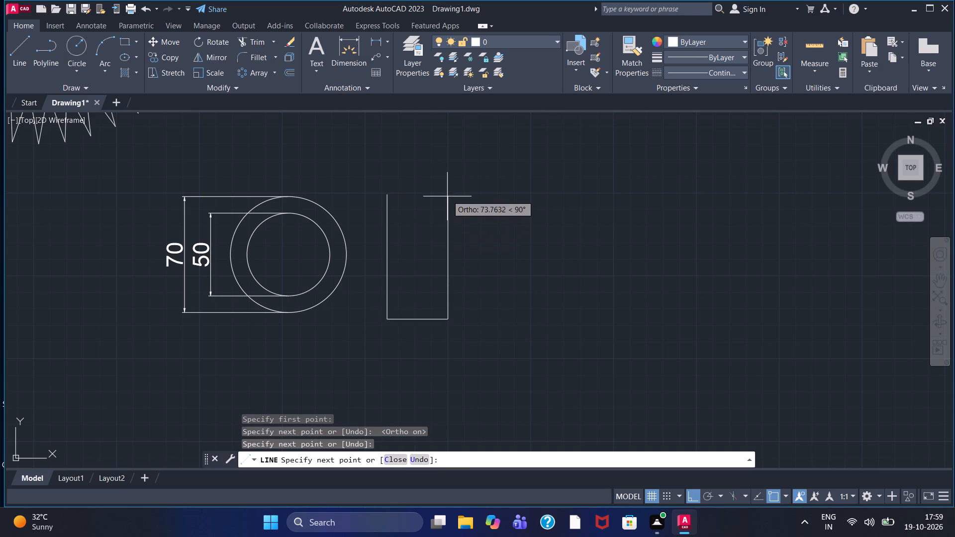
pyautogui.click(447, 194)
pyautogui.click(386, 194)
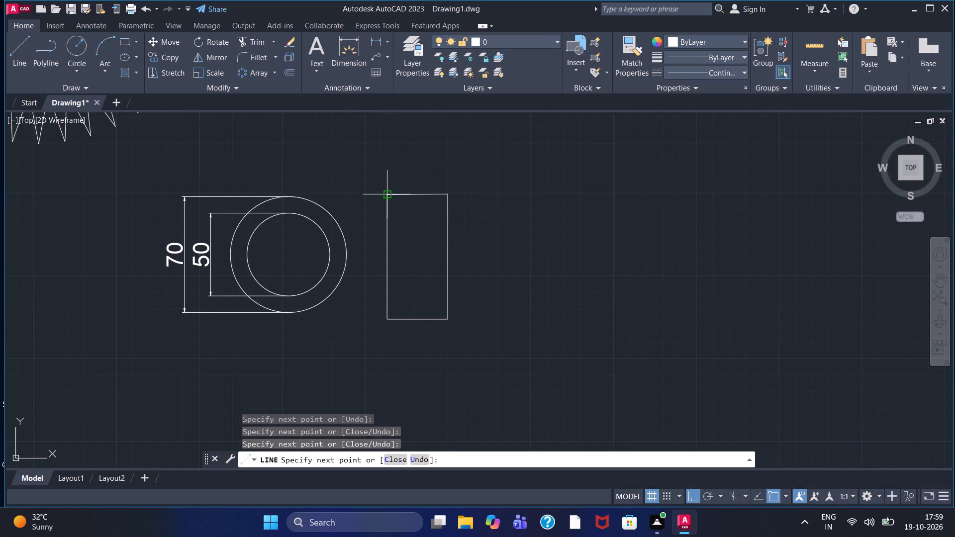
pyautogui.rightClick(386, 194)
pyautogui.click(401, 195)
pyautogui.click(403, 200)
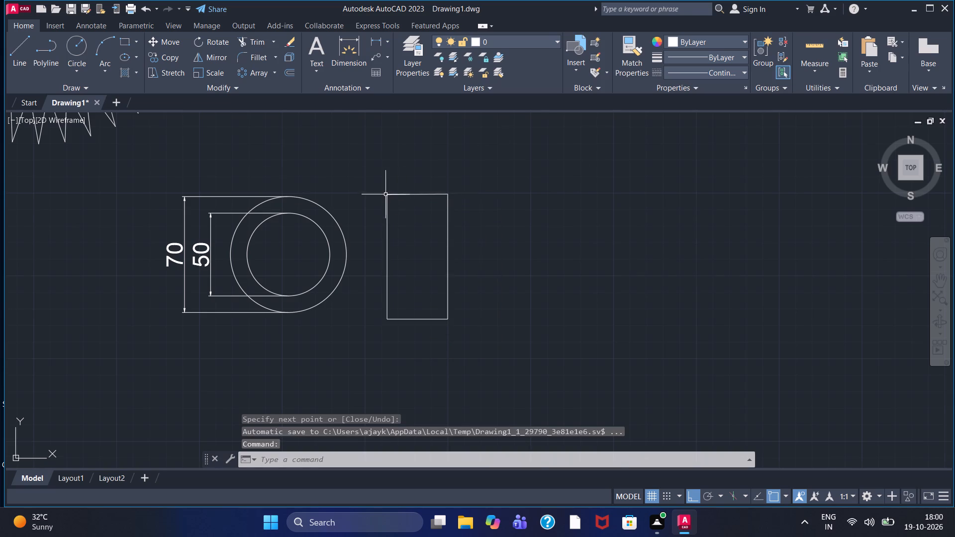
# Offset the rectangle's top and bottom edges a short distance inwards, using the Through option.
pyautogui.scroll(2, 385, 194)
pyautogui.scroll(-1, 385, 194)
pyautogui.moveTo(408, 228); pyautogui.dragTo(407, 207, button='middle')
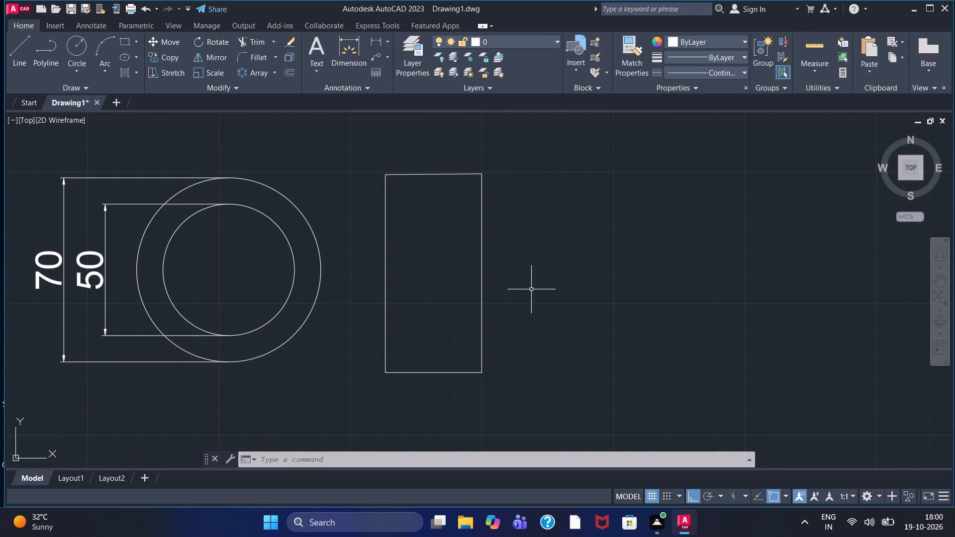
pyautogui.click(284, 73)
pyautogui.click(435, 456)
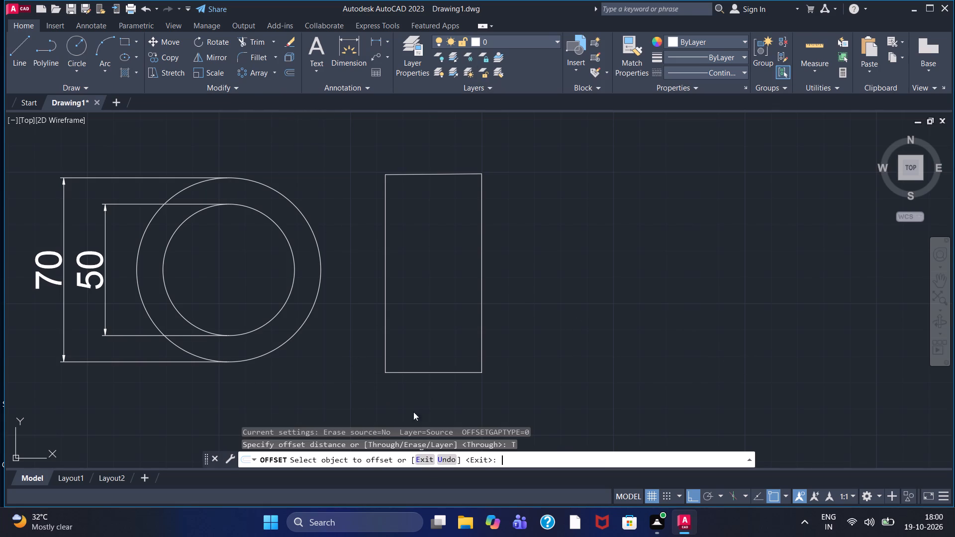
pyautogui.click(425, 173)
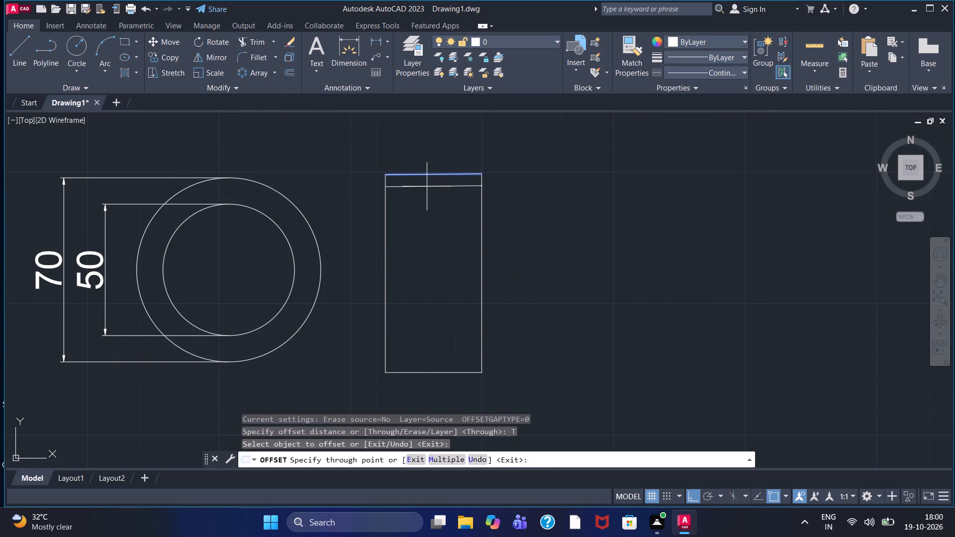
pyautogui.click(427, 186)
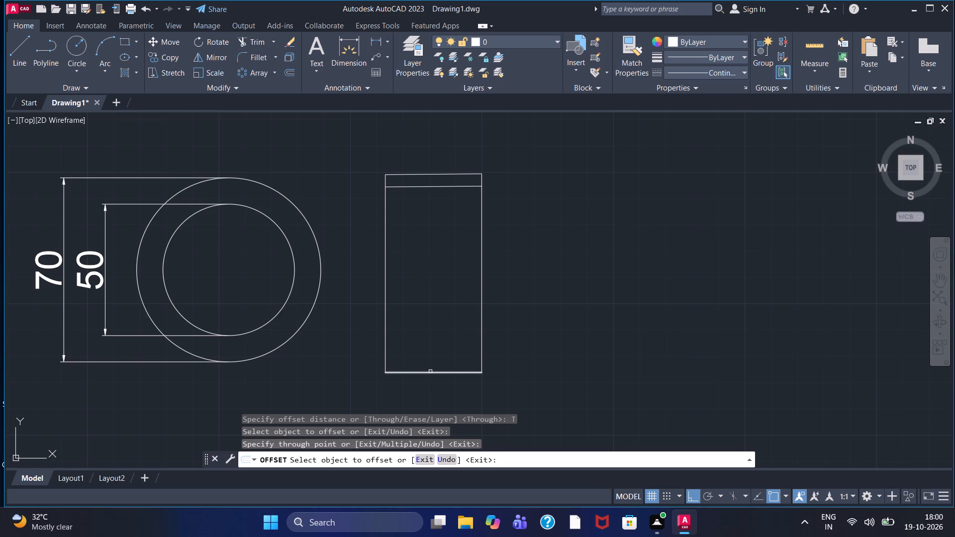
pyautogui.click(430, 371)
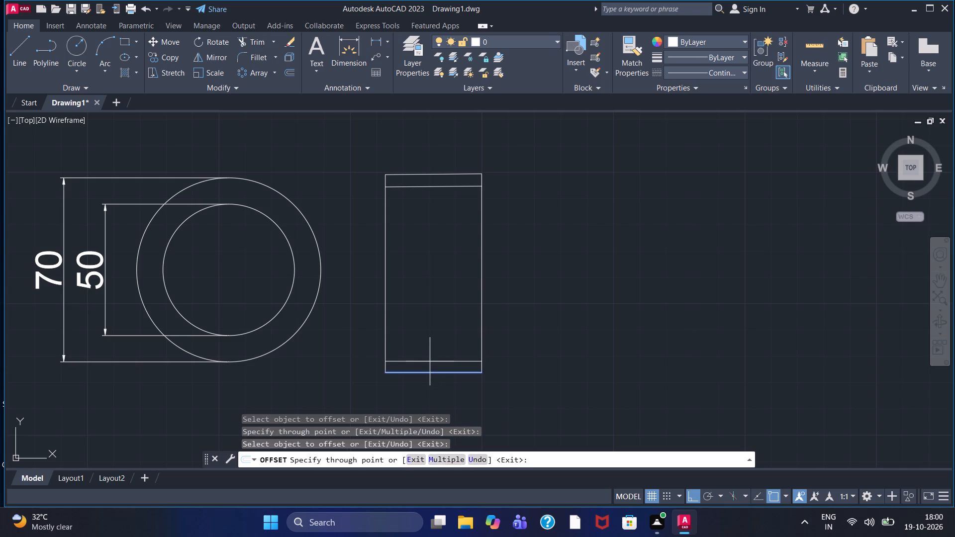
pyautogui.click(430, 359)
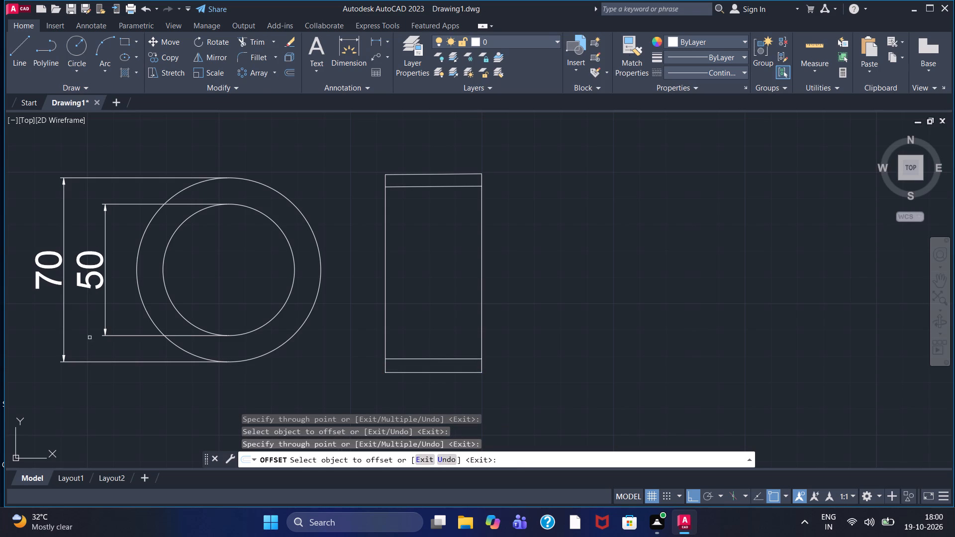
pyautogui.press('Escape')
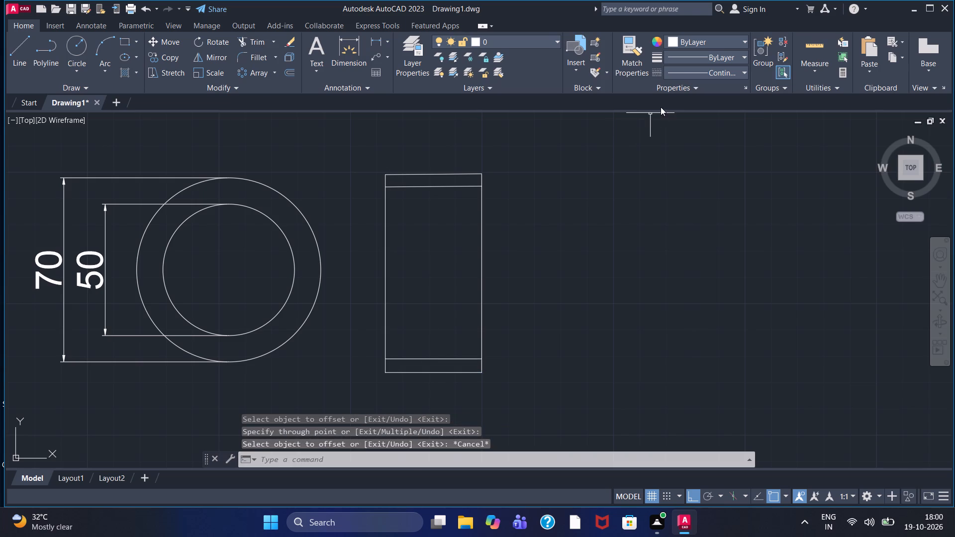
# Change the linetype of both offset lines inside the rectangle to ACAD_ISO02W100.
pyautogui.click(682, 76)
pyautogui.click(693, 113)
pyautogui.click(429, 185)
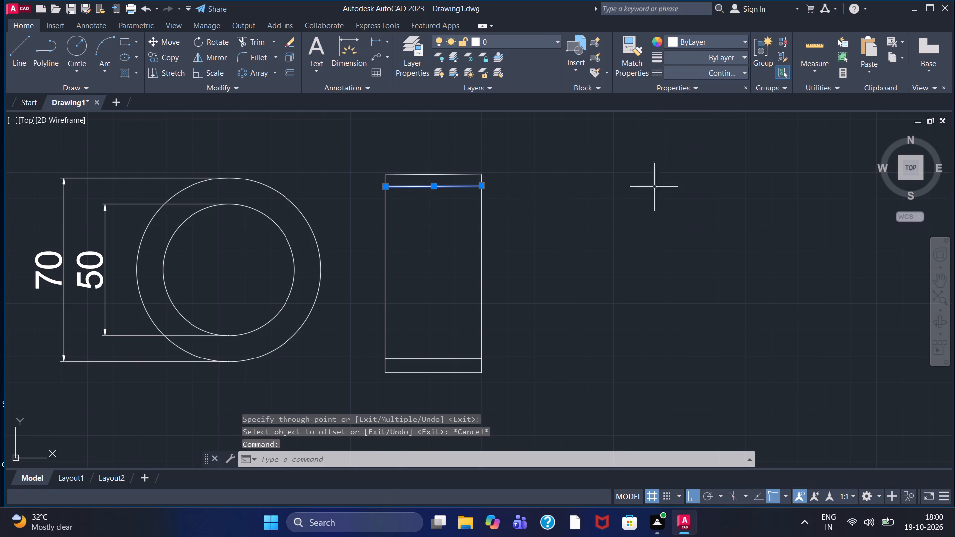
pyautogui.click(702, 76)
pyautogui.click(708, 111)
pyautogui.press('Escape')
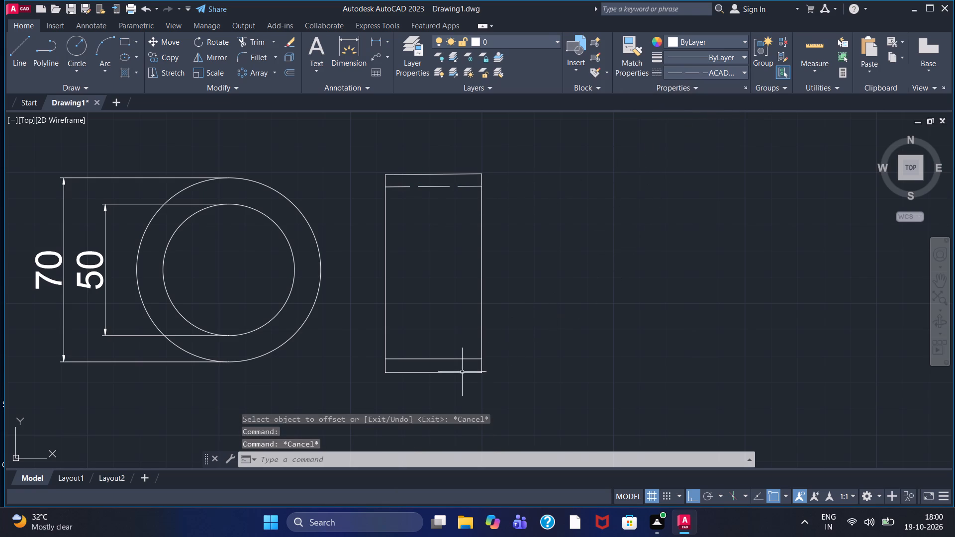
pyautogui.click(453, 359)
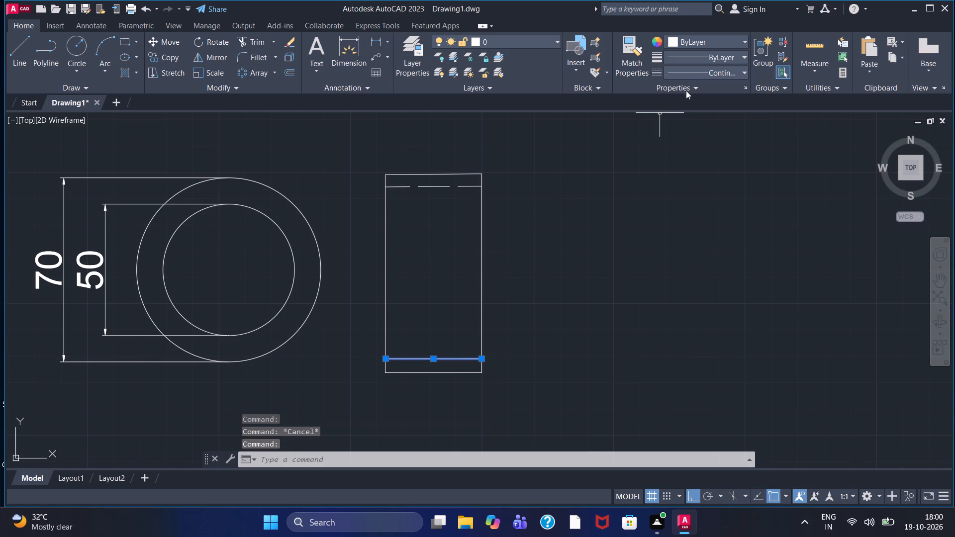
pyautogui.click(693, 77)
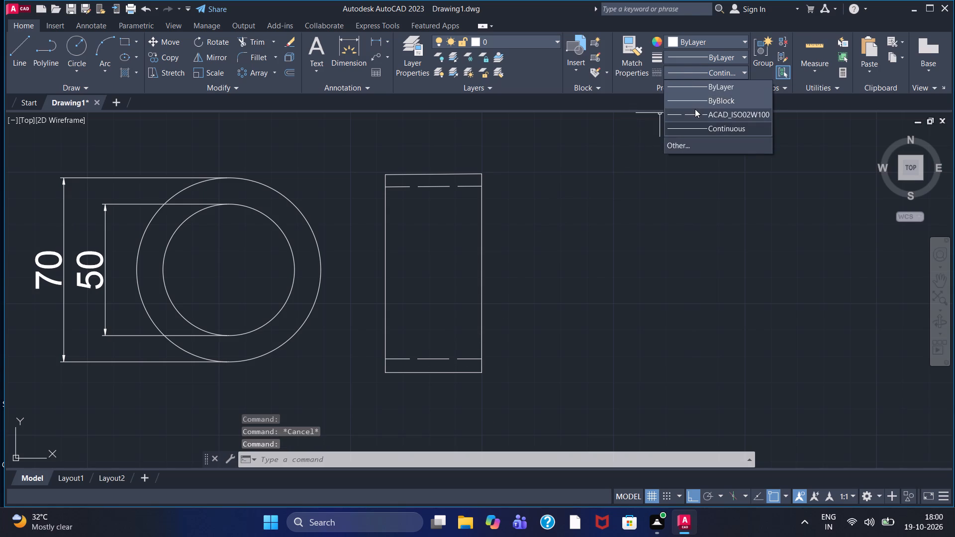
pyautogui.click(695, 109)
pyautogui.press('Escape')
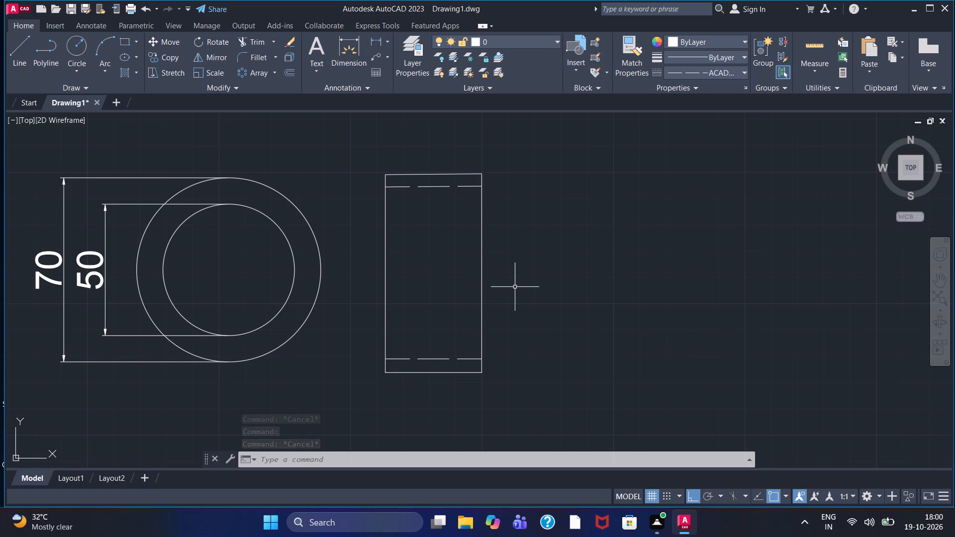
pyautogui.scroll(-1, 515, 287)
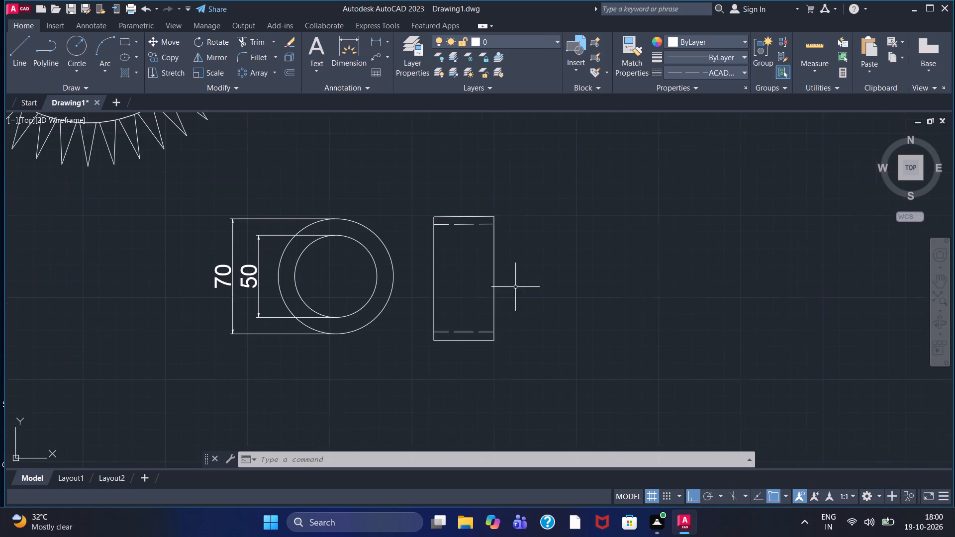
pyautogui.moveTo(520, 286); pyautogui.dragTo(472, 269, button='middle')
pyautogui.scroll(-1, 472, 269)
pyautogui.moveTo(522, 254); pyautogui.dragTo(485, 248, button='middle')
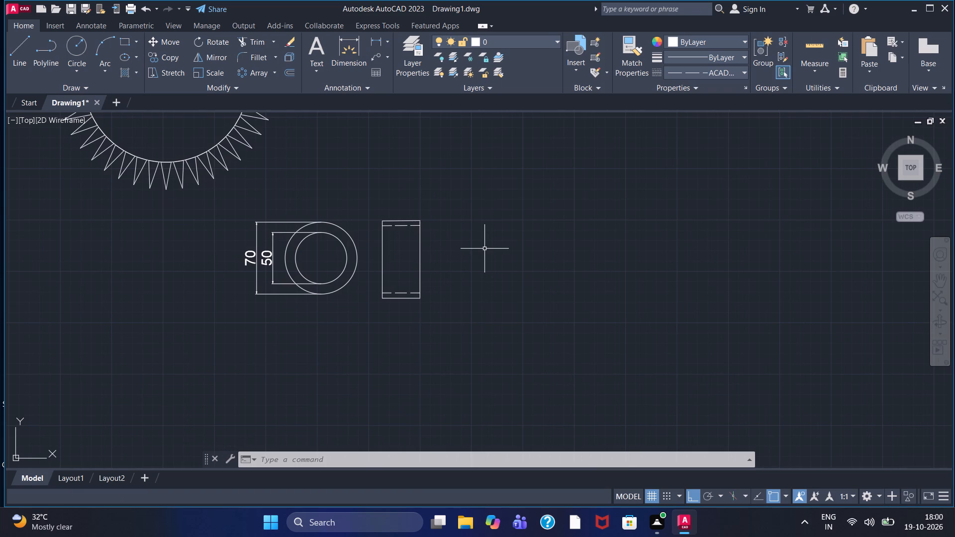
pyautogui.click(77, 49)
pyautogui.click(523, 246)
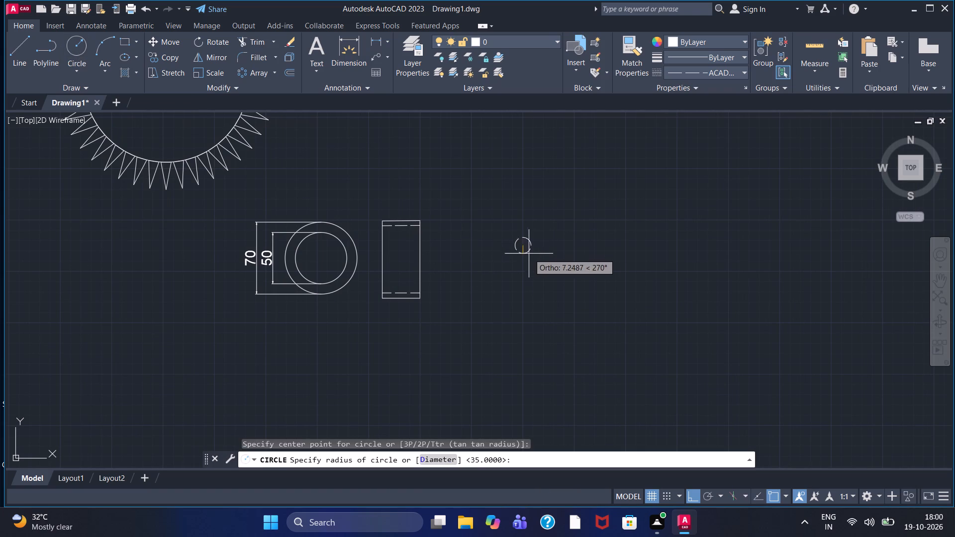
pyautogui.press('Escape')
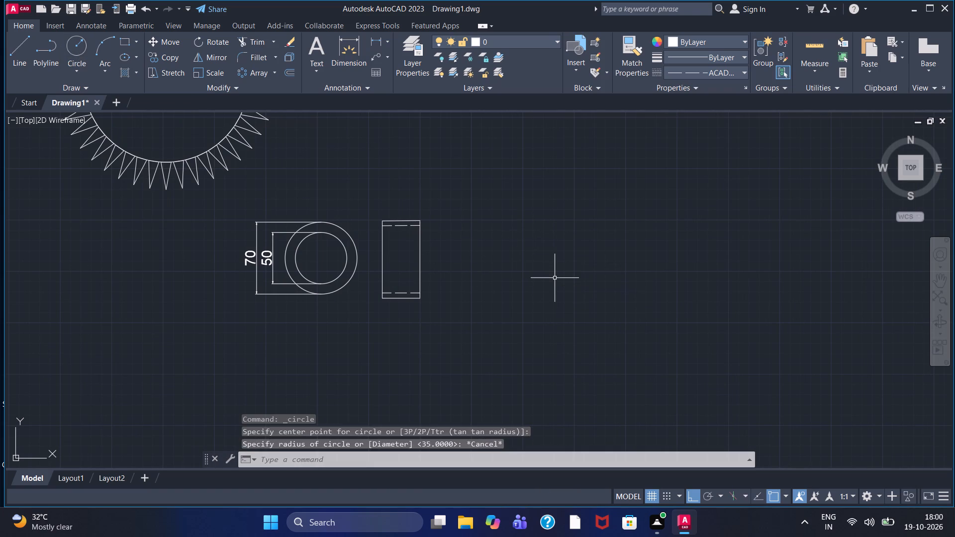
# Set the current linetype to Continuous and draw a circle of radius about 45 to the right of the ring's side view.
pyautogui.click(697, 72)
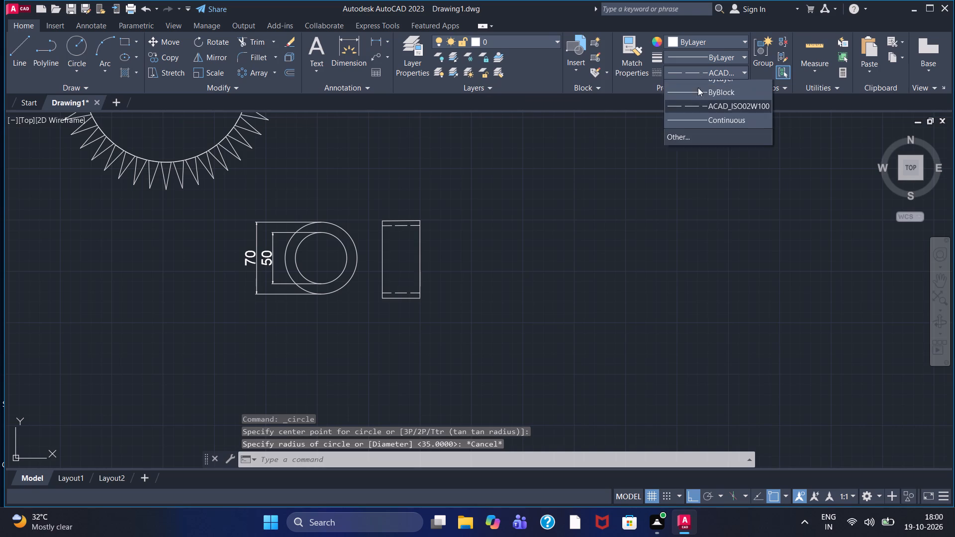
pyautogui.click(723, 132)
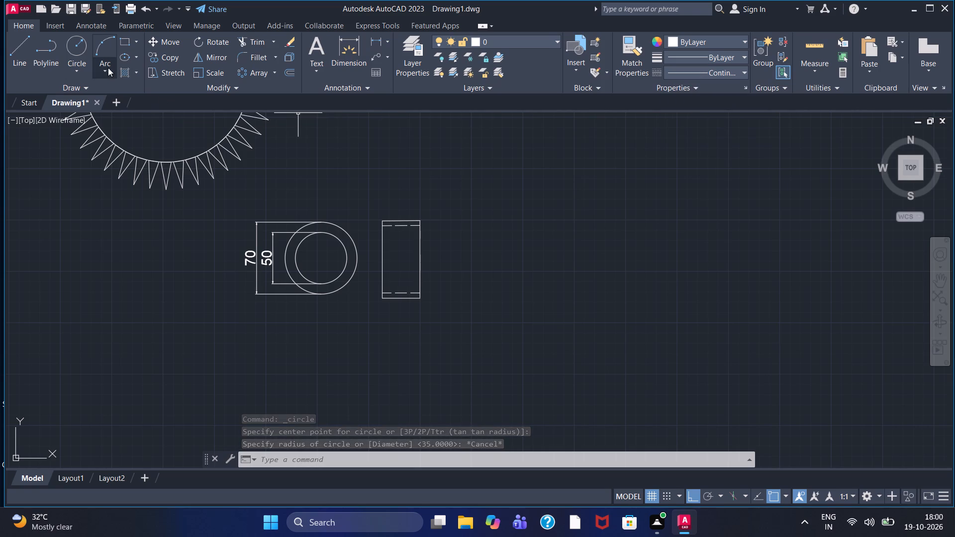
pyautogui.click(73, 50)
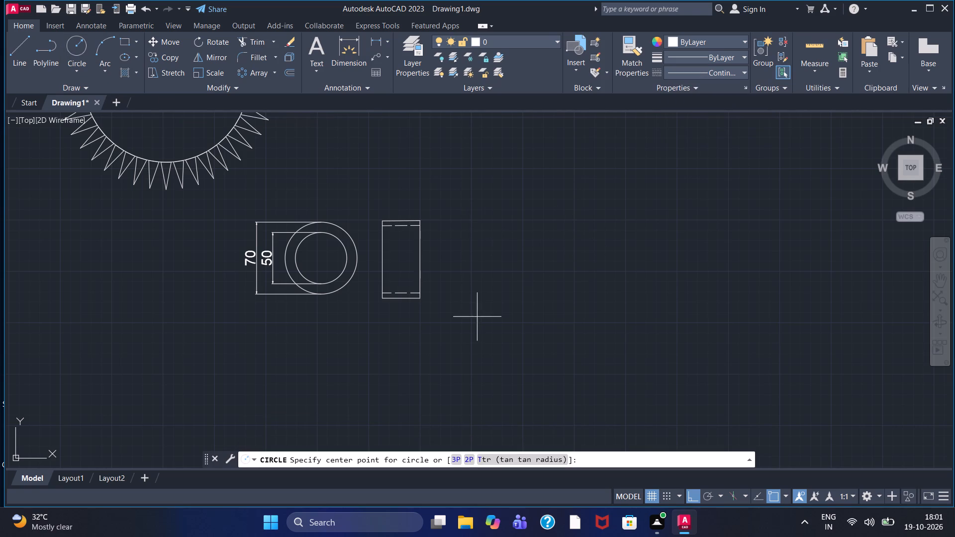
pyautogui.click(498, 264)
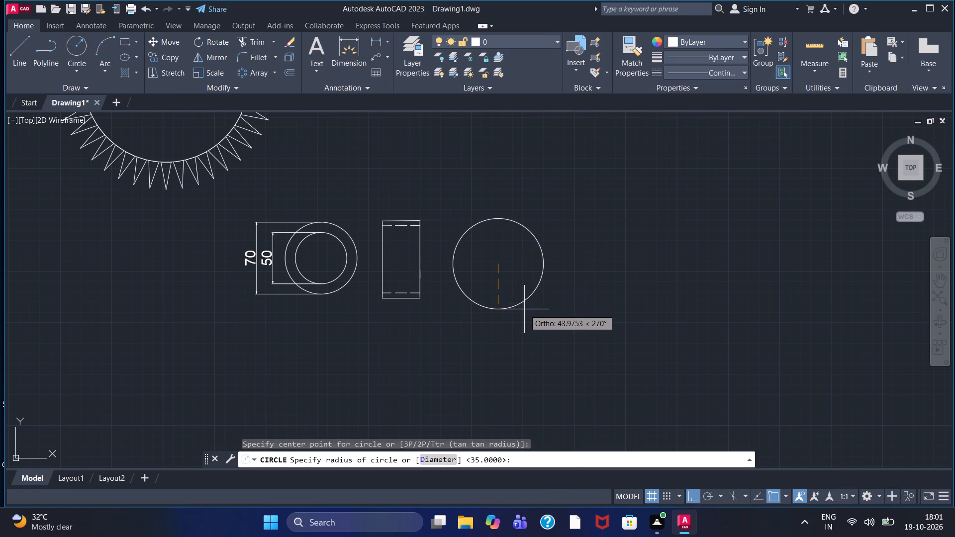
pyautogui.click(527, 310)
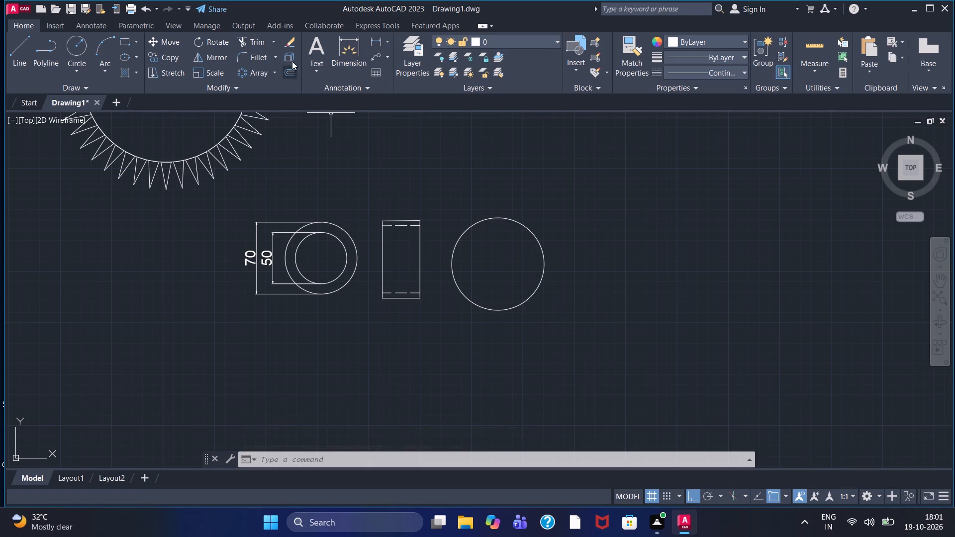
# Draw a smaller concentric circle inside the newly drawn circle beside the side view.
pyautogui.click(77, 57)
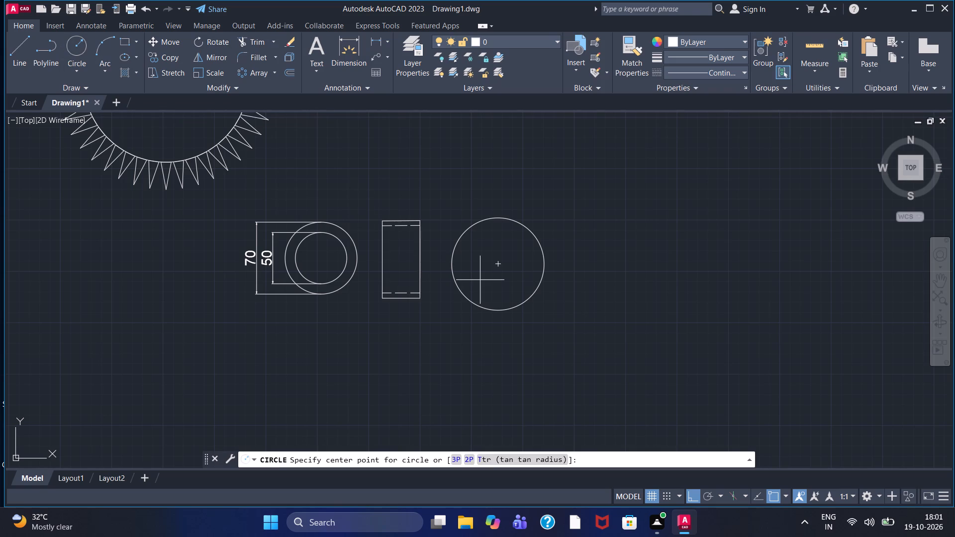
pyautogui.click(496, 266)
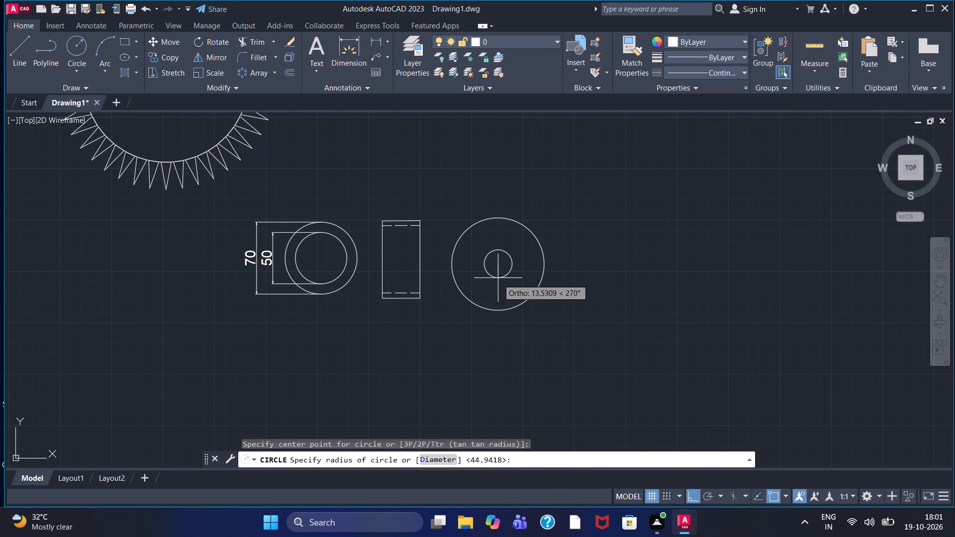
pyautogui.doubleClick(502, 299)
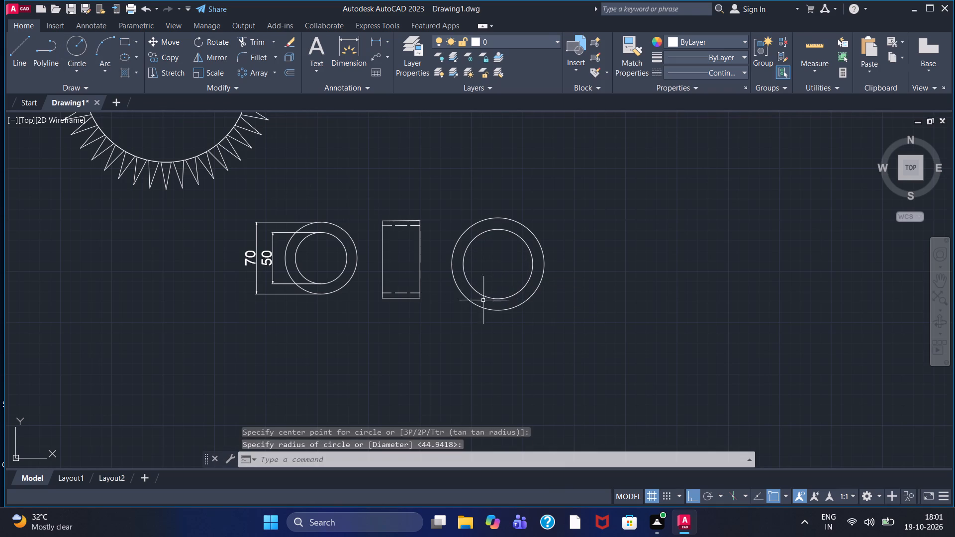
# Draw a vertical line from the outer circle's top point to the inner circle's top point as a tooth centre line.
pyautogui.scroll(1, 468, 75)
pyautogui.scroll(2, 499, 266)
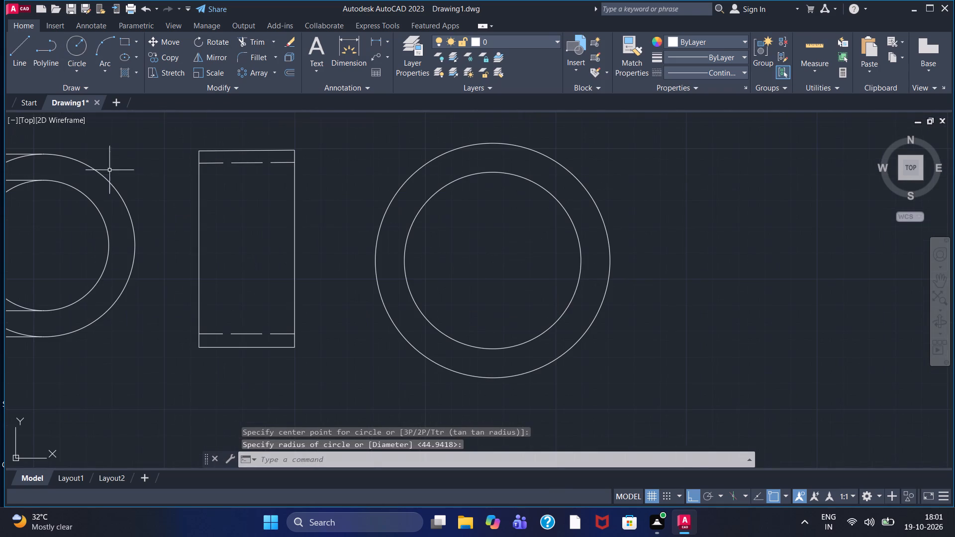
pyautogui.click(25, 61)
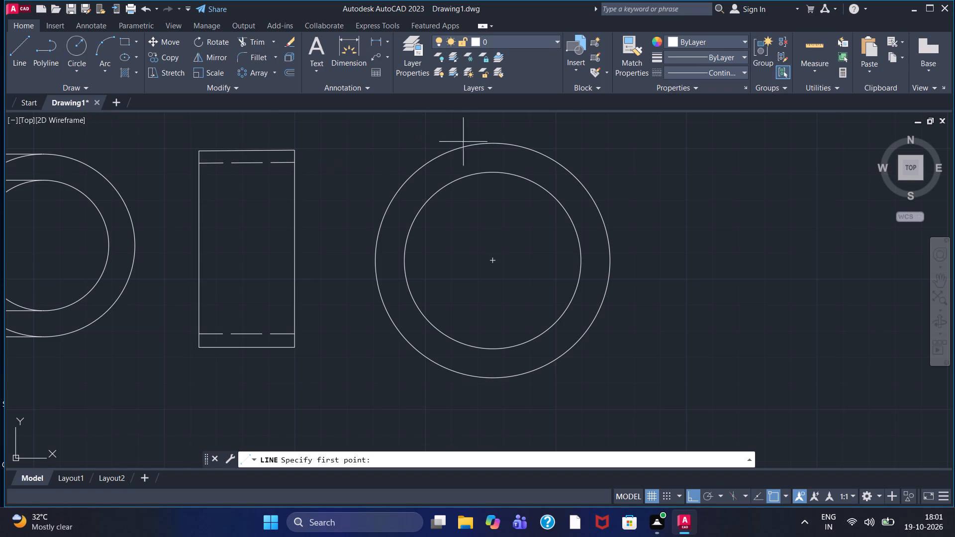
pyautogui.click(491, 144)
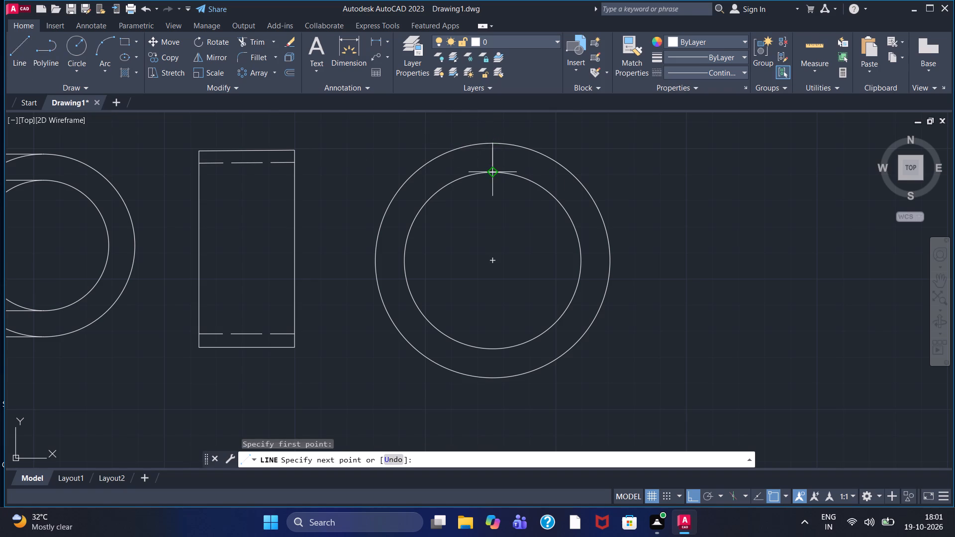
pyautogui.click(494, 175)
pyautogui.rightClick(495, 179)
pyautogui.click(508, 187)
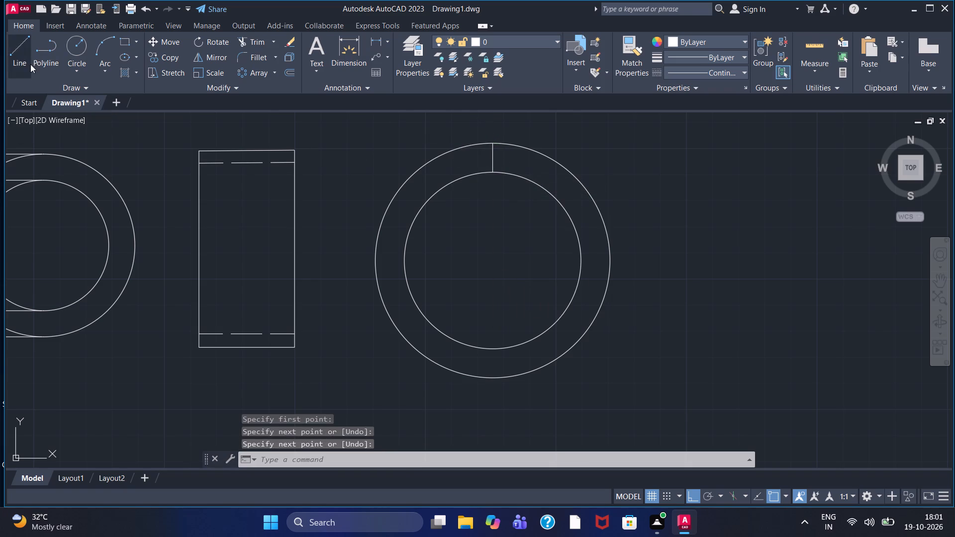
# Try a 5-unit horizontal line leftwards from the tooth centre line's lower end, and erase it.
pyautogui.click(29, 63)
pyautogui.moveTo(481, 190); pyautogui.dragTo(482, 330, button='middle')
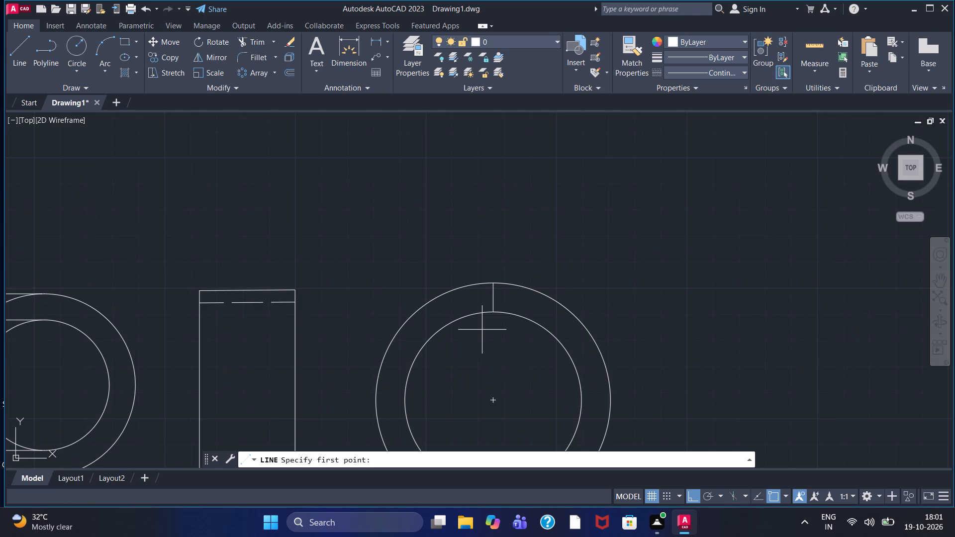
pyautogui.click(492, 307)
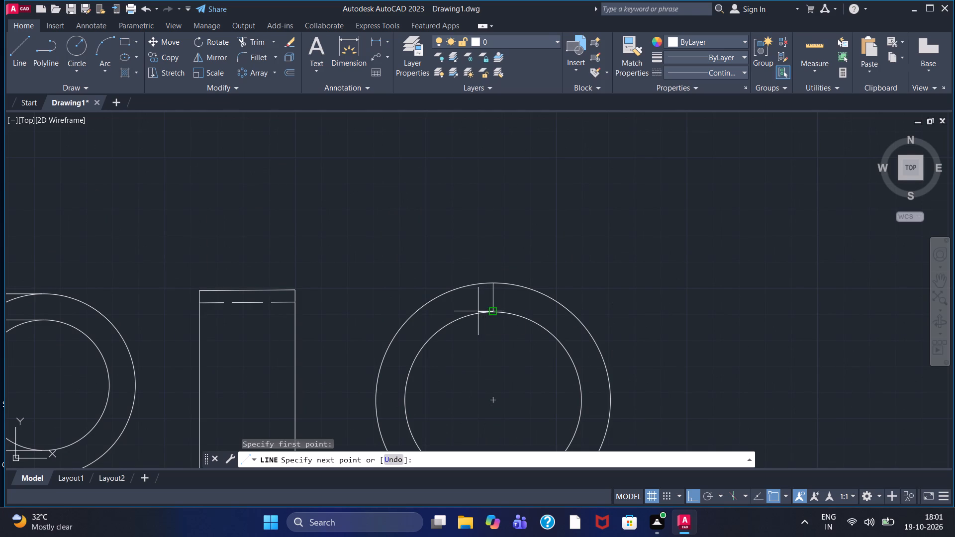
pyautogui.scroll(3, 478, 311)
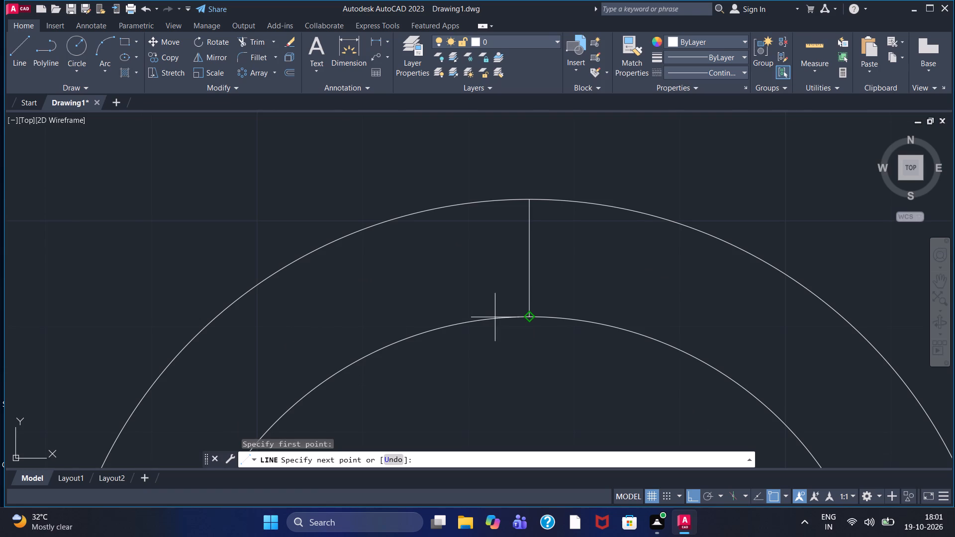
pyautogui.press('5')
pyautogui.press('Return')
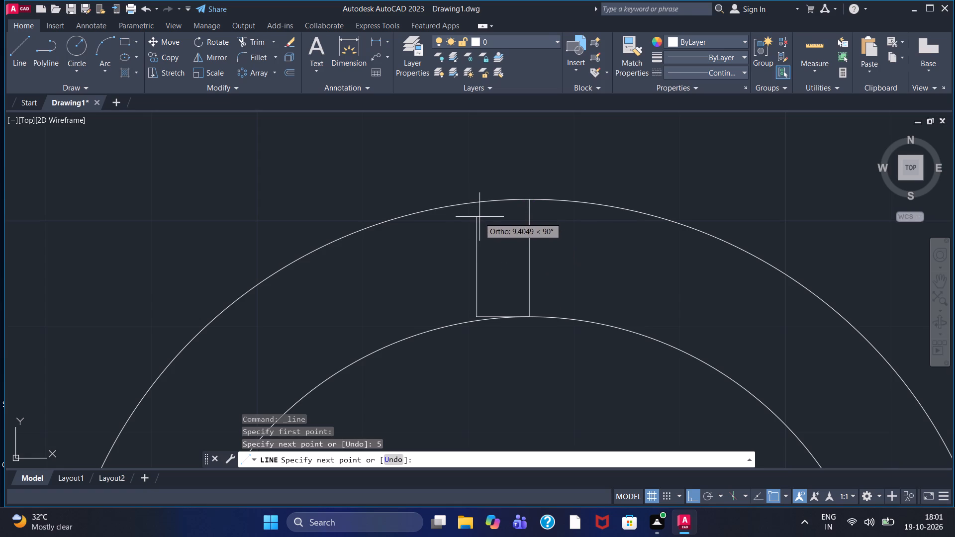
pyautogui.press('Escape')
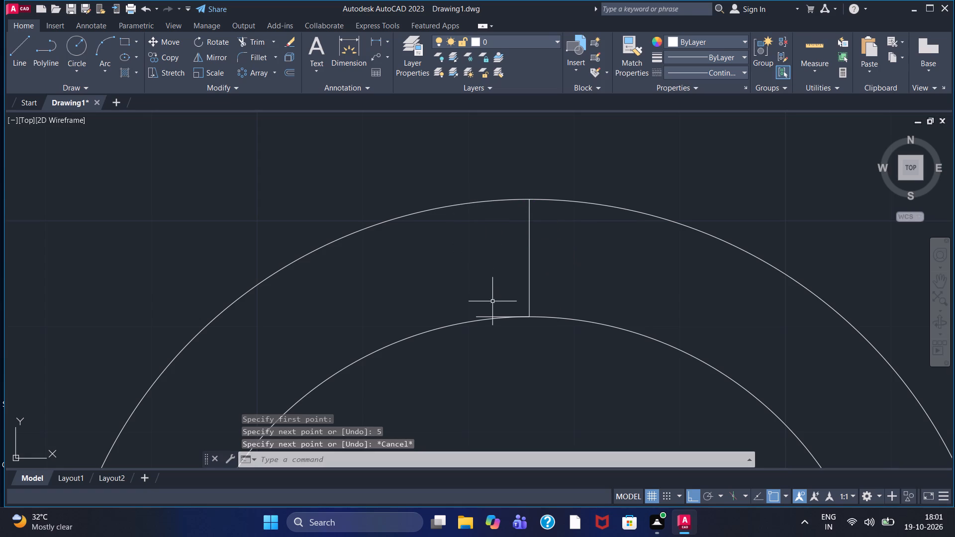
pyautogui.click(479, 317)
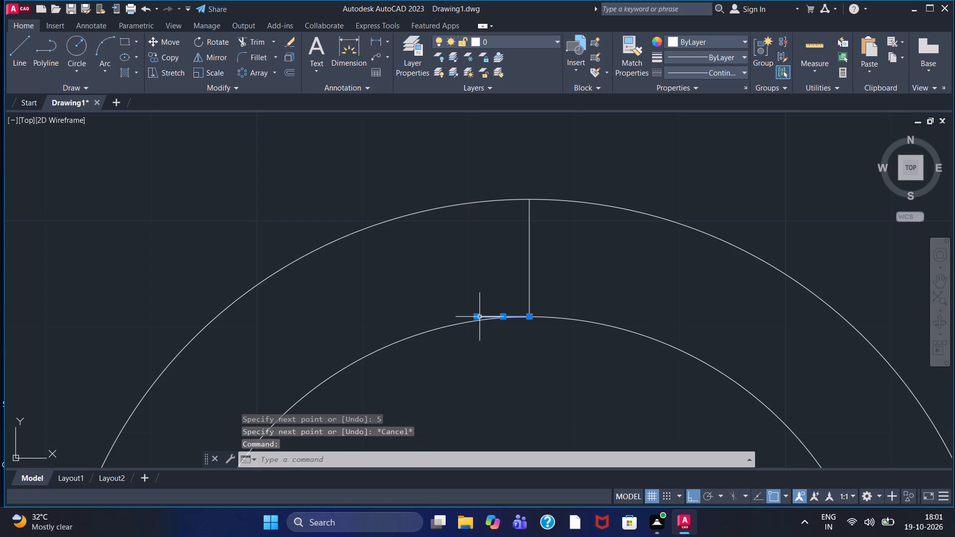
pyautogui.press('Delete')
# From the tooth centre line's lower end, draw lines 3 units left and 9 units up, and turn Ortho off.
pyautogui.click(8, 72)
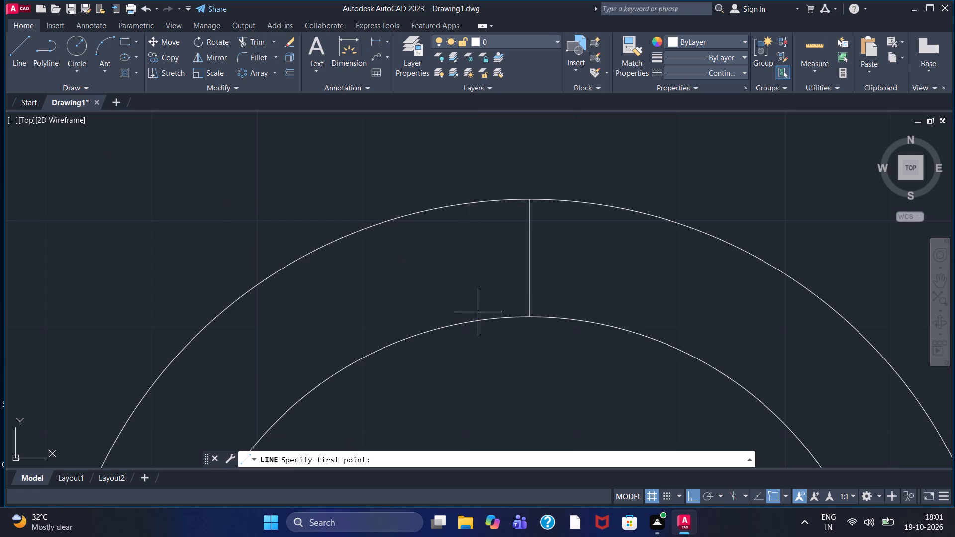
pyautogui.click(528, 318)
pyautogui.scroll(-1, 513, 321)
pyautogui.scroll(1, 508, 321)
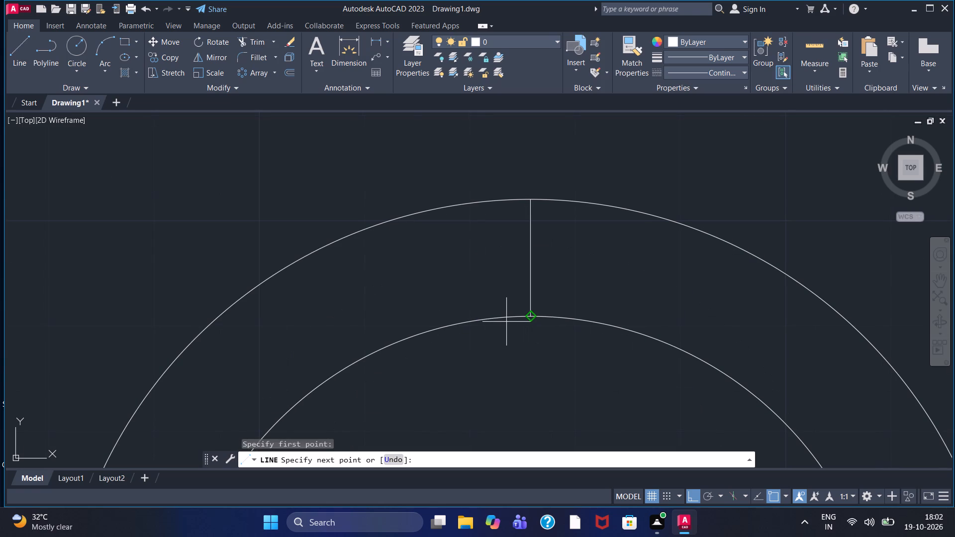
pyautogui.press('3')
pyautogui.press('Return')
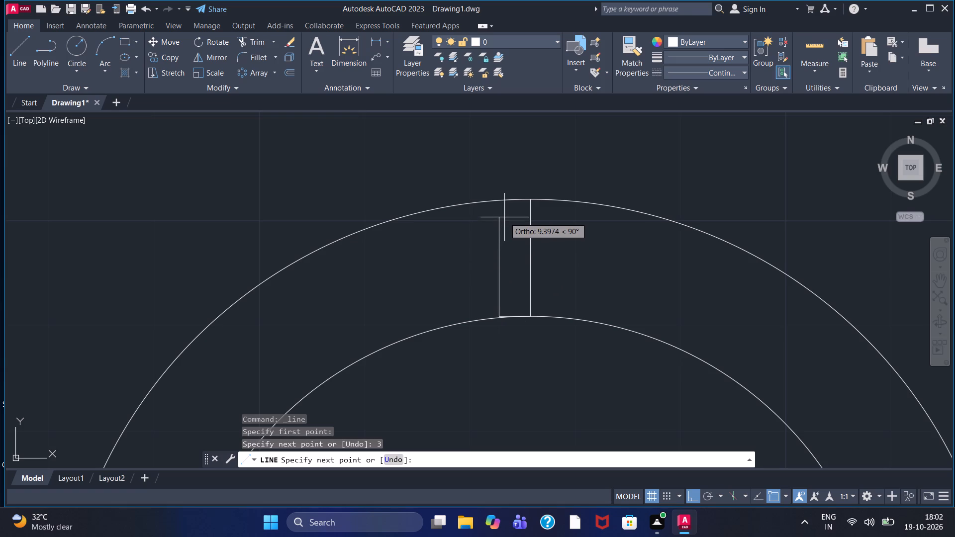
pyautogui.press('9')
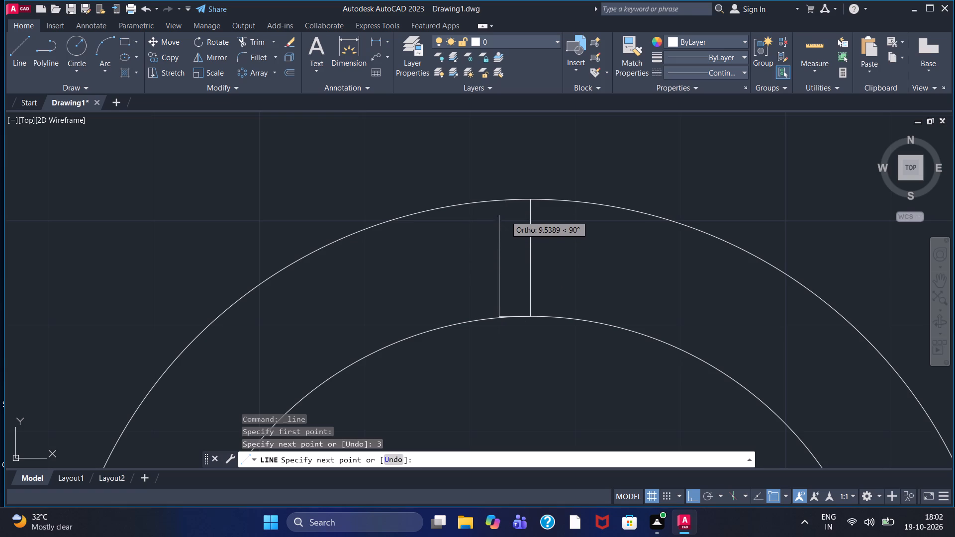
pyautogui.press('Return')
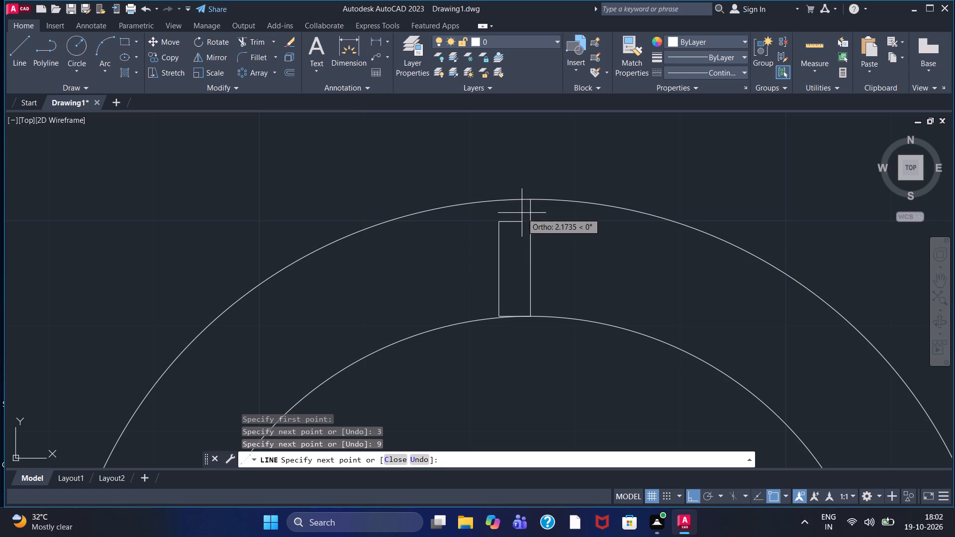
pyautogui.press('F8')
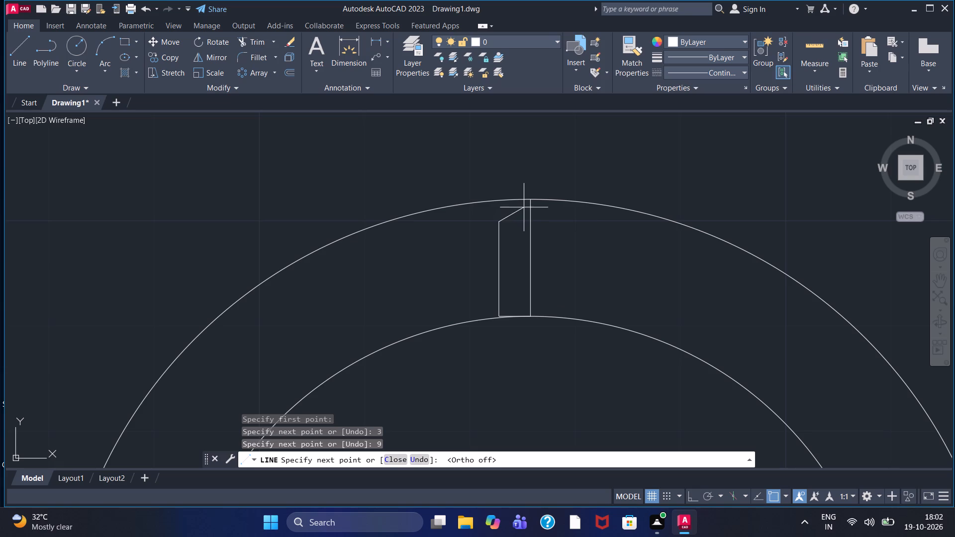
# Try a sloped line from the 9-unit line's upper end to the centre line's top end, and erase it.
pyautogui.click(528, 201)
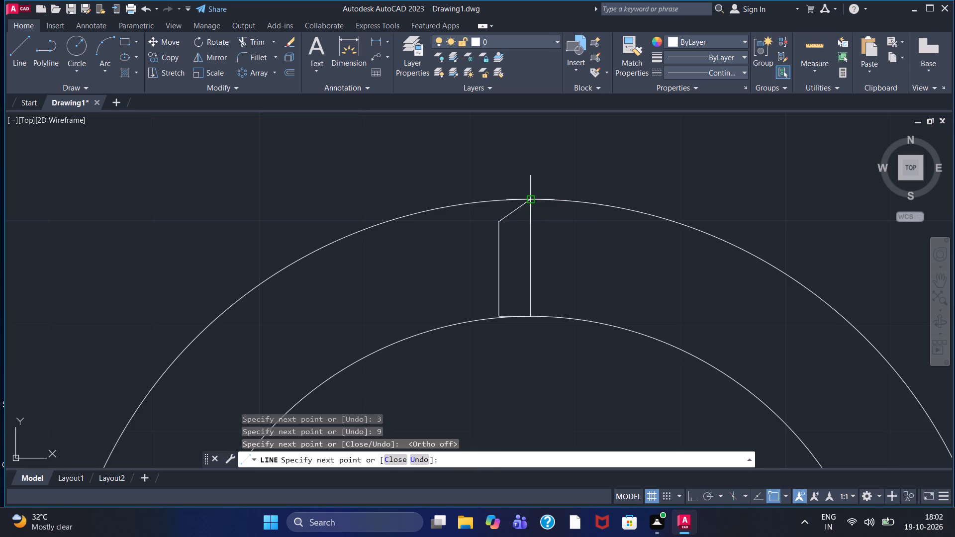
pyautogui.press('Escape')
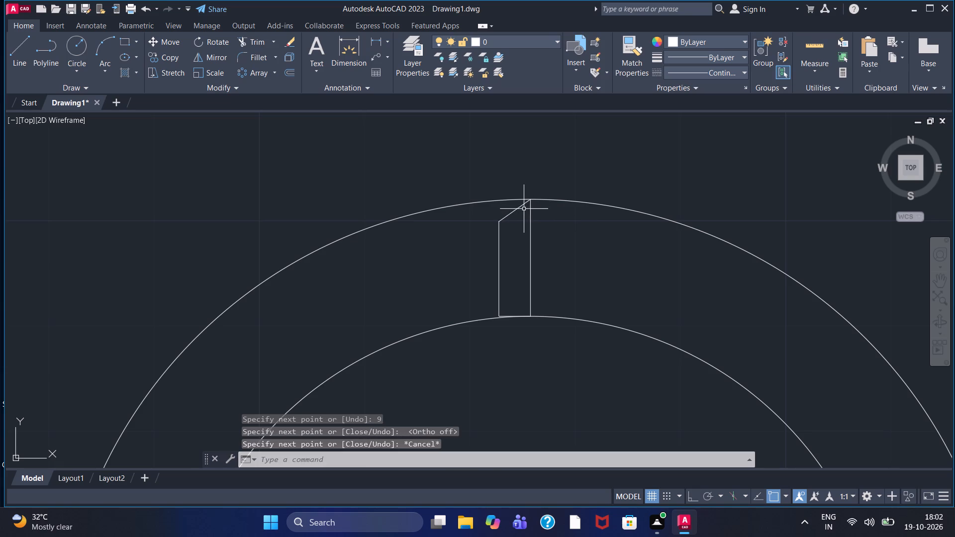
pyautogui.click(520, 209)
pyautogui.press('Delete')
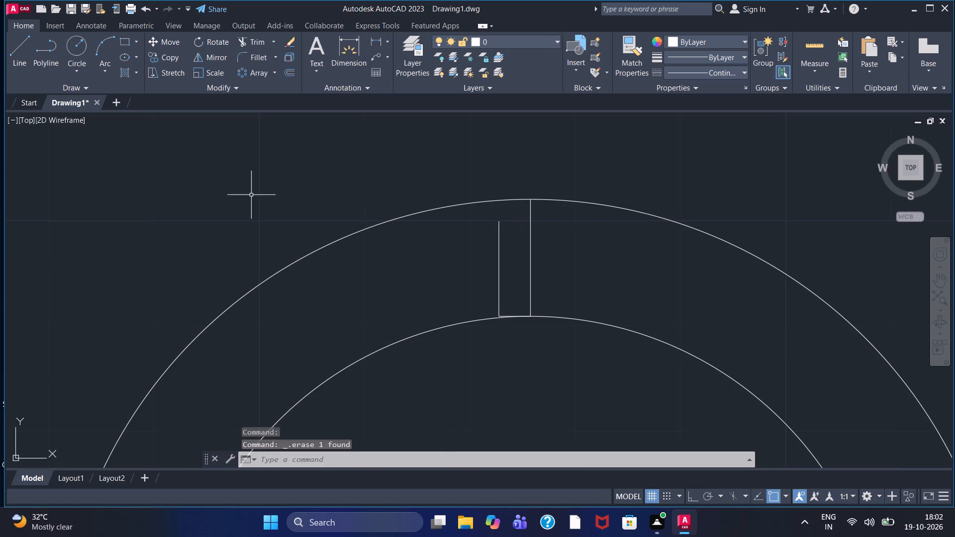
# Draw a 2-unit line leftwards from the centre line's top end and continue it to the 9-unit line's upper end.
pyautogui.click(16, 63)
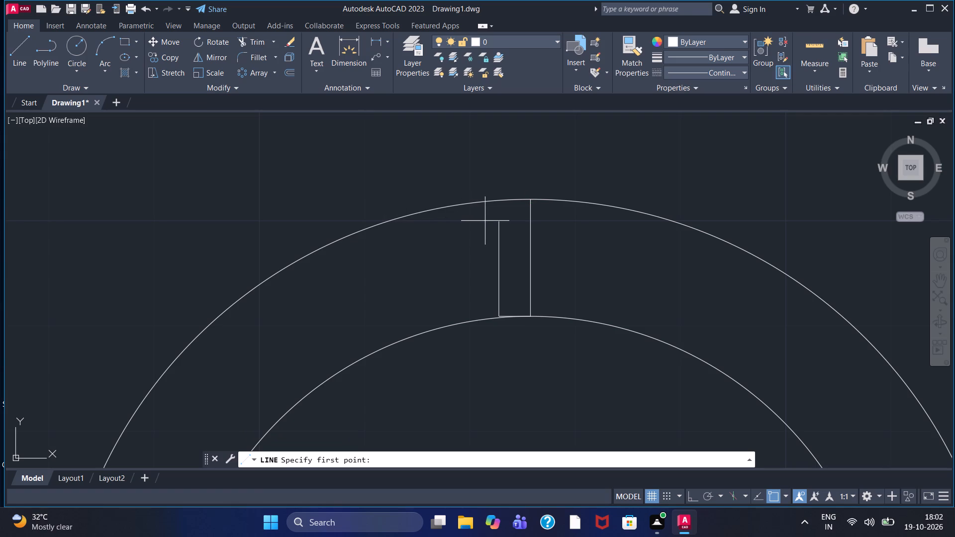
pyautogui.click(532, 202)
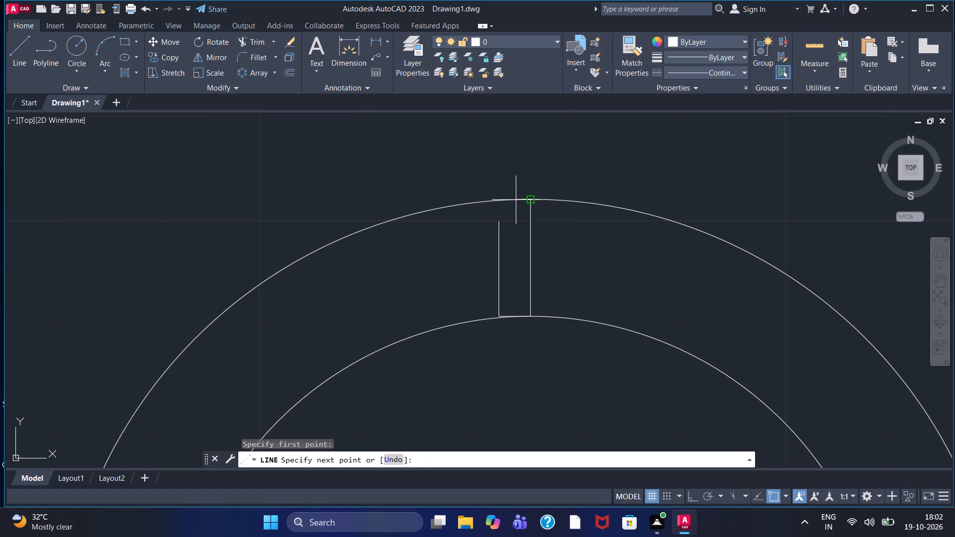
pyautogui.press('2')
pyautogui.press('Return')
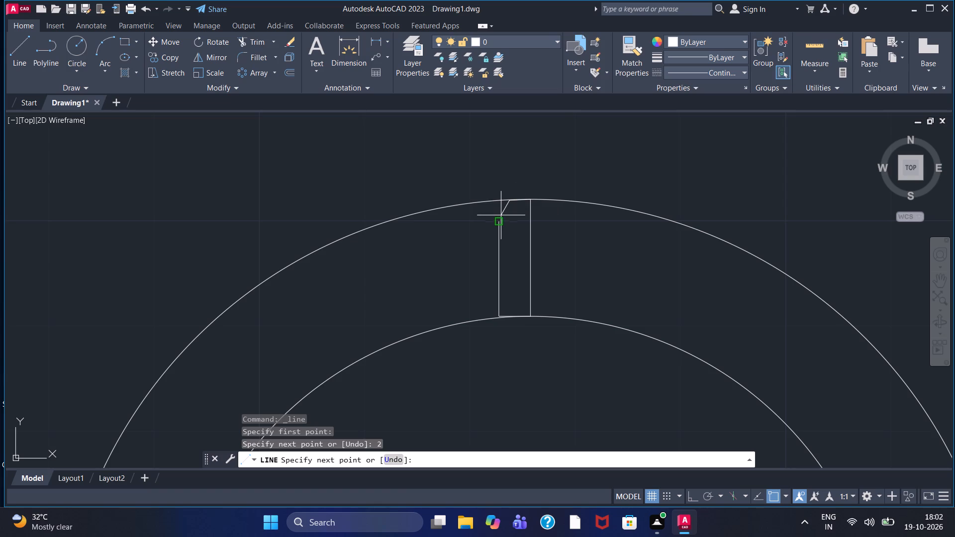
pyautogui.click(501, 217)
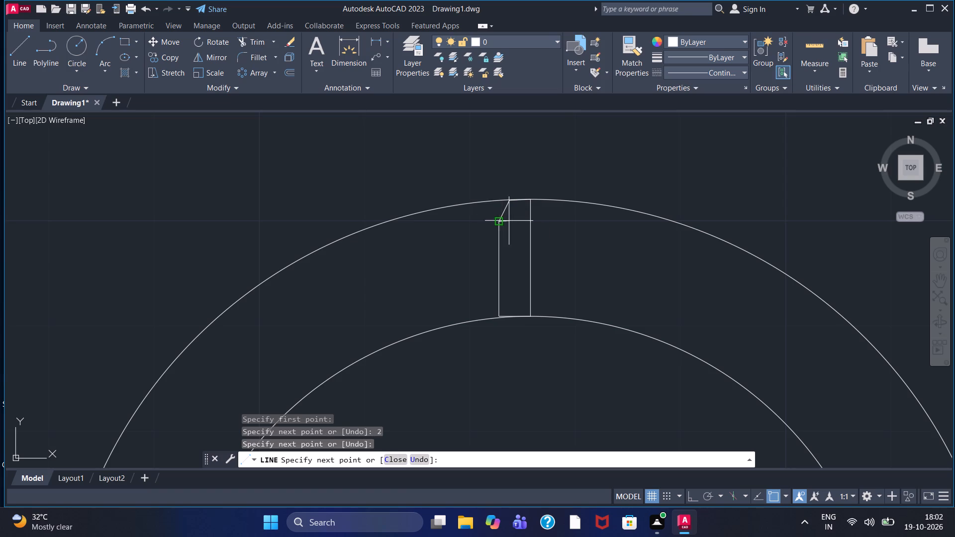
pyautogui.rightClick(522, 224)
pyautogui.click(543, 228)
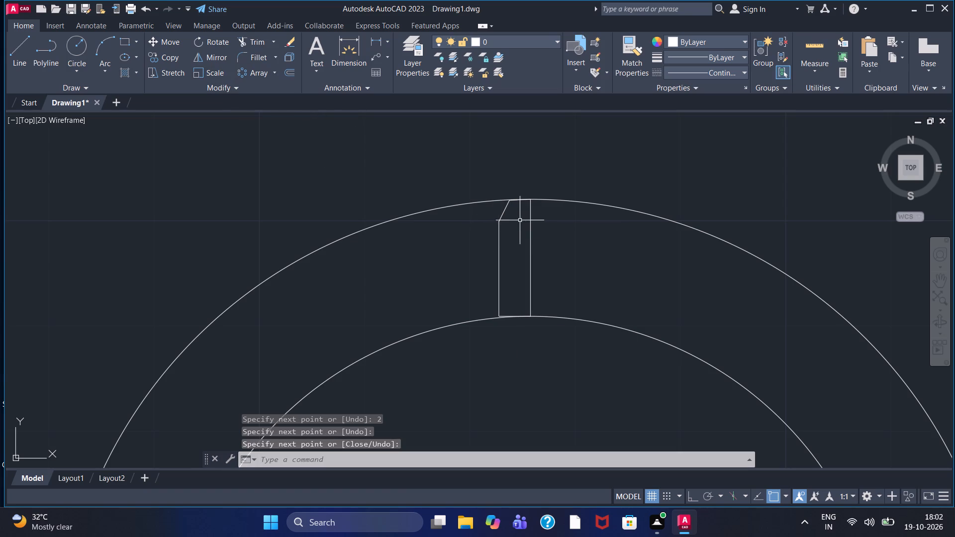
# Mirror the four left half-tooth lines about the vertical tooth centre line, keeping the source lines.
pyautogui.click(500, 293)
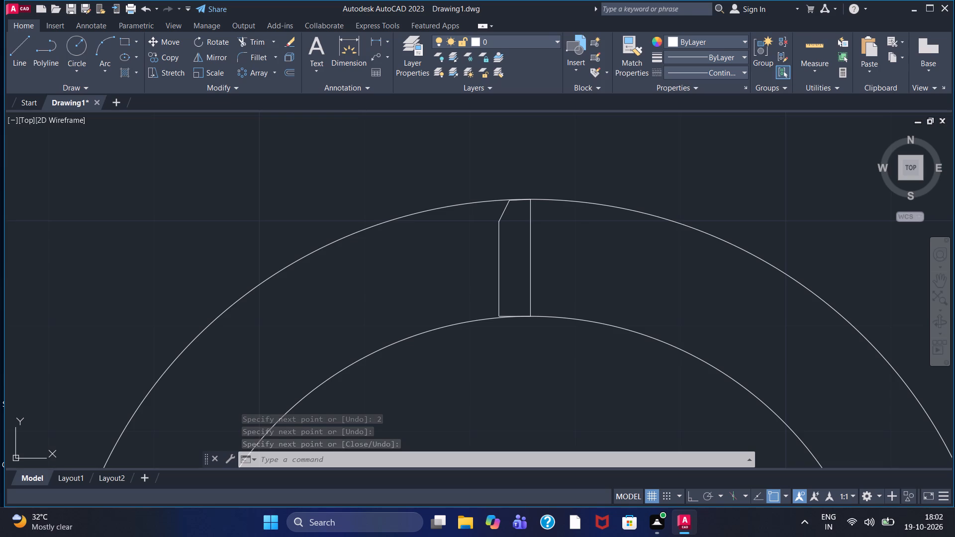
pyautogui.scroll(1, 510, 306)
pyautogui.click(510, 323)
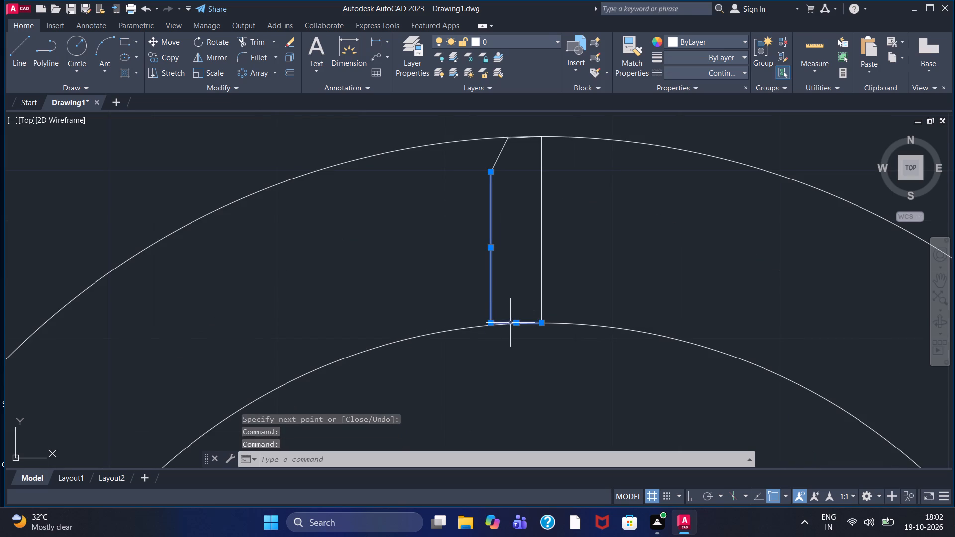
pyautogui.click(497, 158)
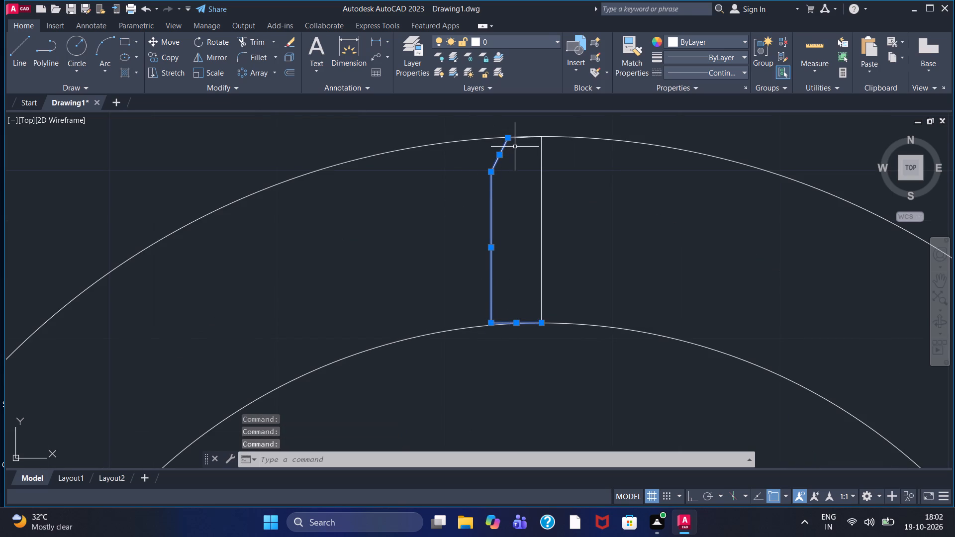
pyautogui.click(519, 138)
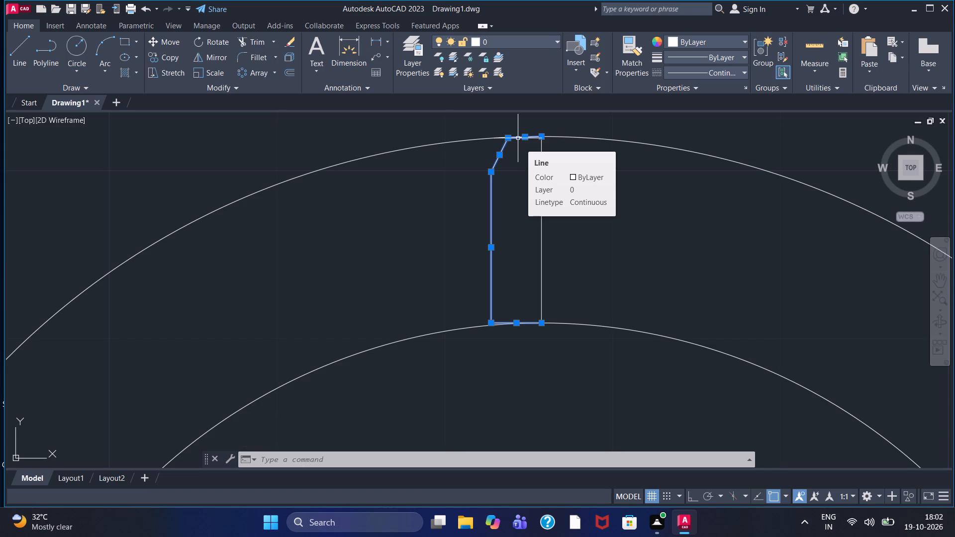
pyautogui.click(215, 58)
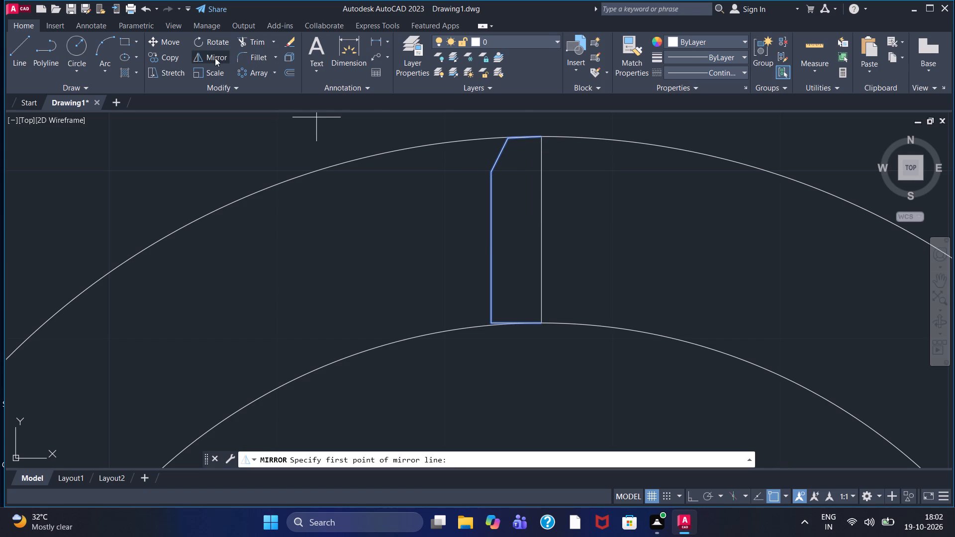
pyautogui.click(541, 321)
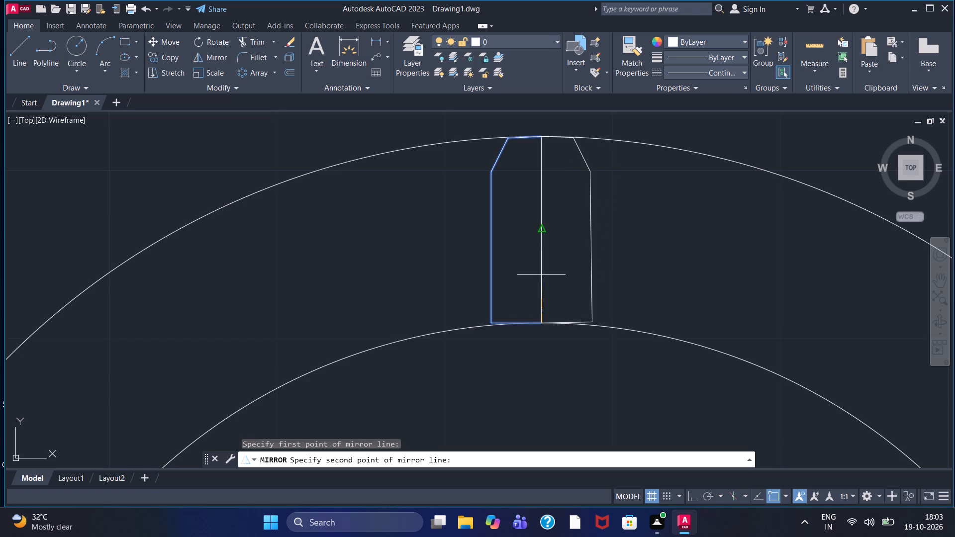
pyautogui.scroll(1, 541, 263)
pyautogui.moveTo(541, 263); pyautogui.dragTo(550, 377, button='middle')
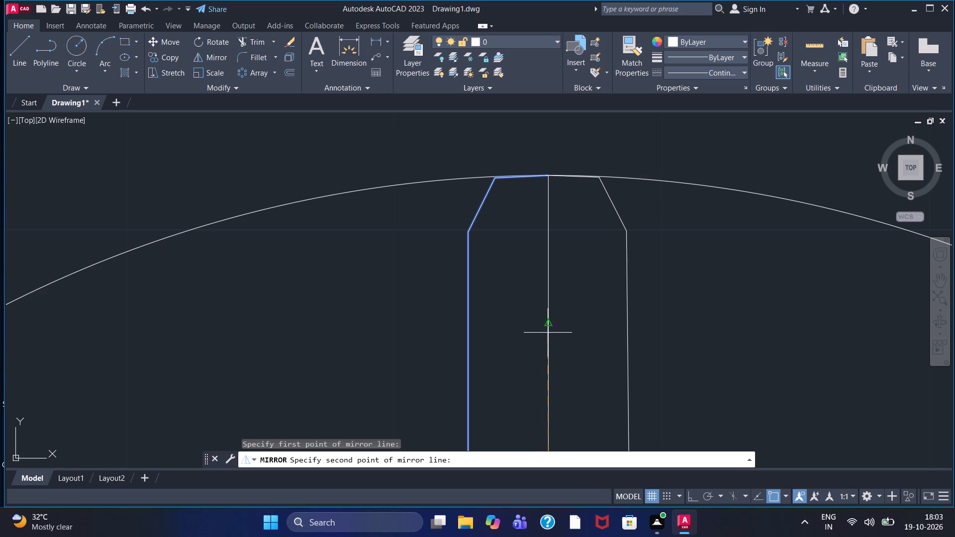
pyautogui.click(548, 333)
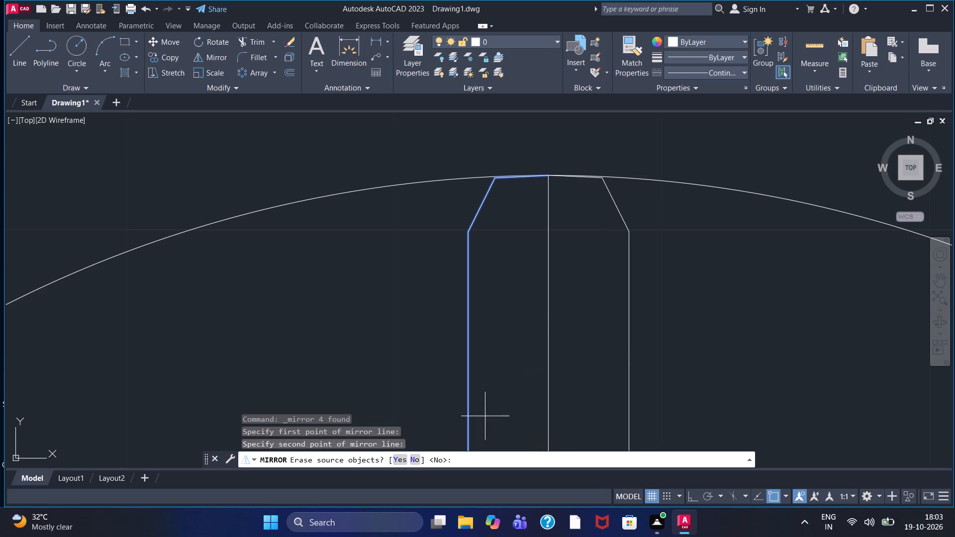
pyautogui.click(419, 458)
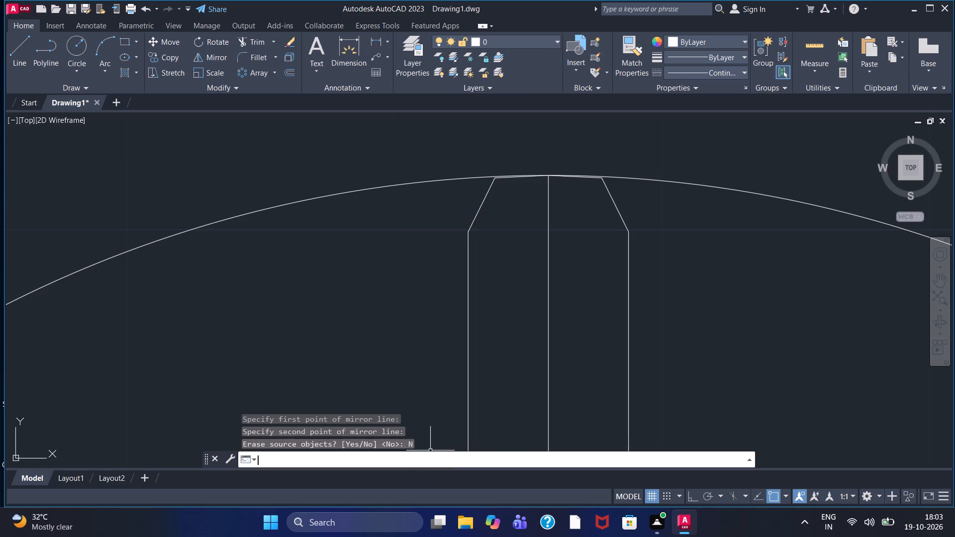
# Erase the vertical centre line inside the completed tooth.
pyautogui.scroll(-1, 538, 398)
pyautogui.moveTo(537, 395); pyautogui.dragTo(521, 330, button='middle')
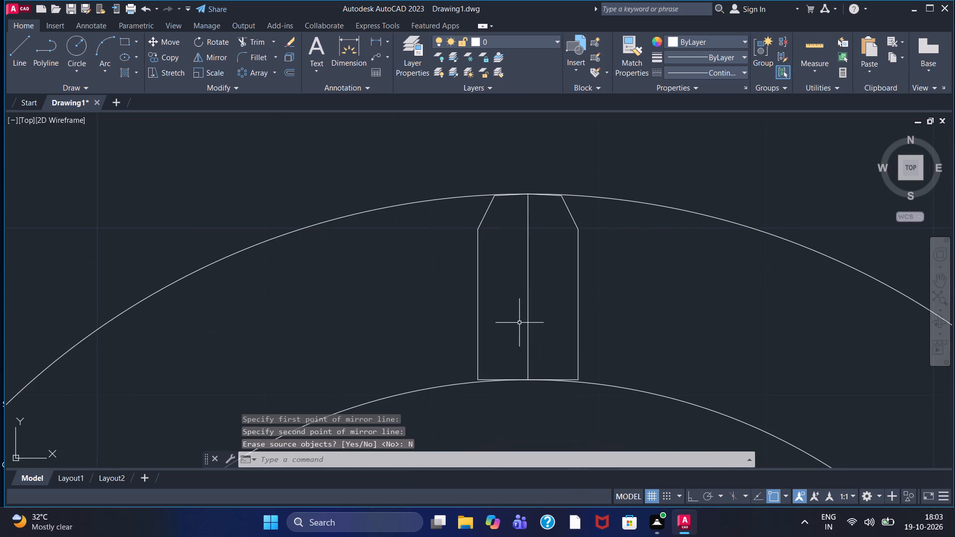
pyautogui.click(527, 309)
pyautogui.press('Delete')
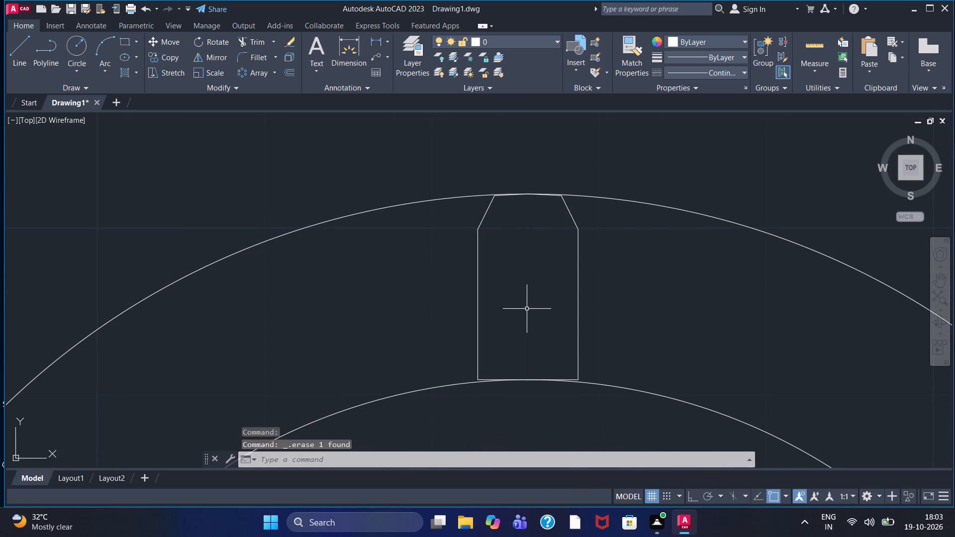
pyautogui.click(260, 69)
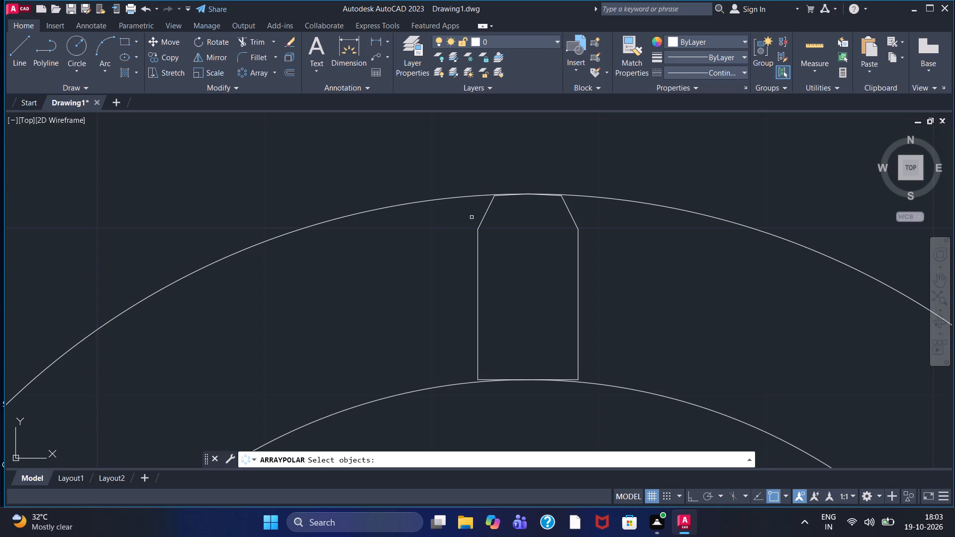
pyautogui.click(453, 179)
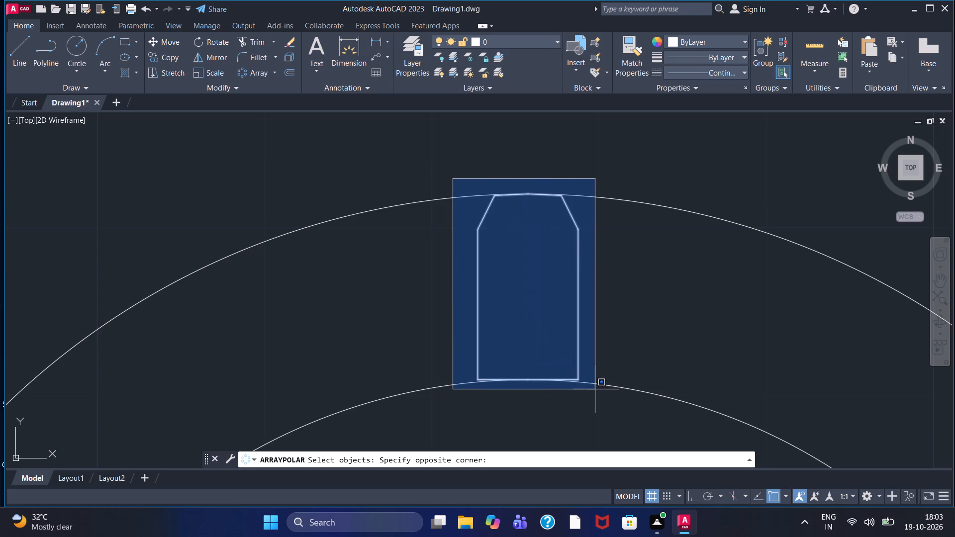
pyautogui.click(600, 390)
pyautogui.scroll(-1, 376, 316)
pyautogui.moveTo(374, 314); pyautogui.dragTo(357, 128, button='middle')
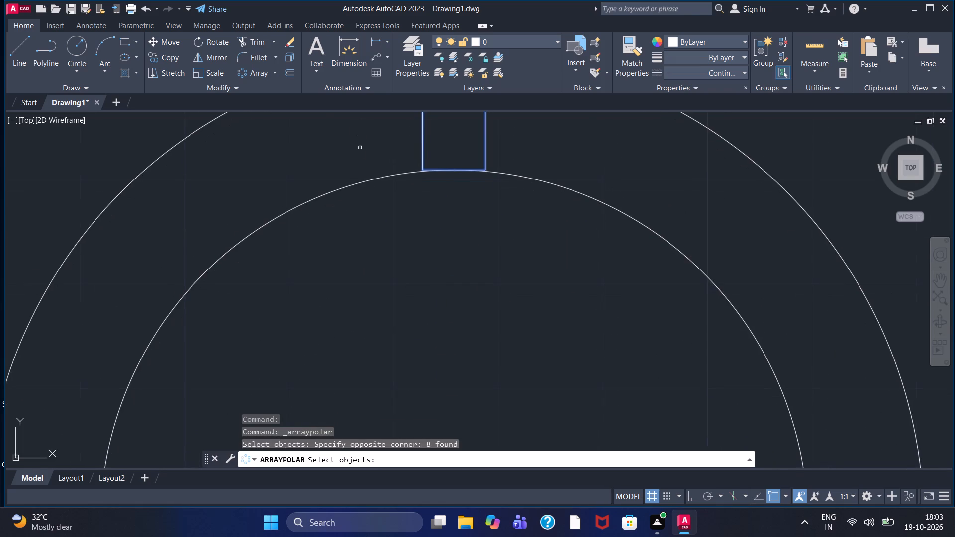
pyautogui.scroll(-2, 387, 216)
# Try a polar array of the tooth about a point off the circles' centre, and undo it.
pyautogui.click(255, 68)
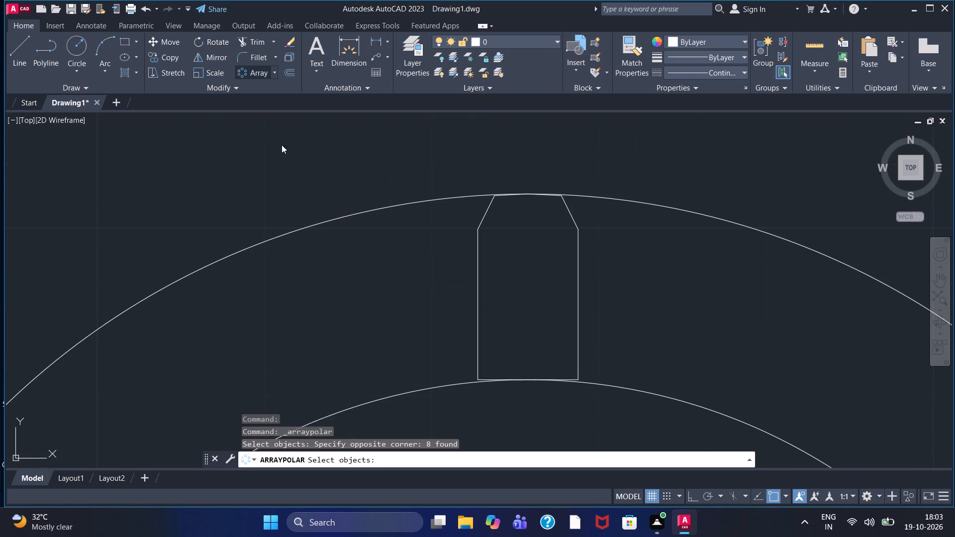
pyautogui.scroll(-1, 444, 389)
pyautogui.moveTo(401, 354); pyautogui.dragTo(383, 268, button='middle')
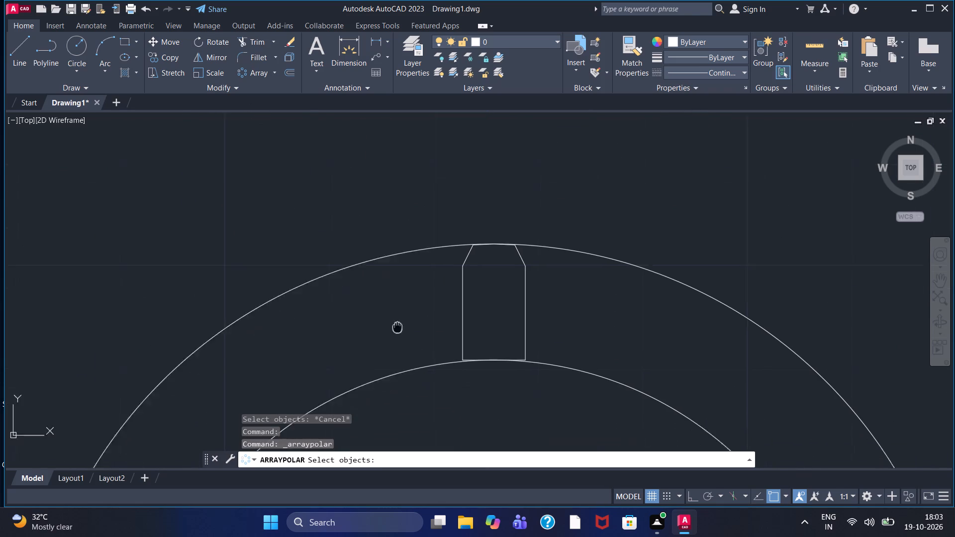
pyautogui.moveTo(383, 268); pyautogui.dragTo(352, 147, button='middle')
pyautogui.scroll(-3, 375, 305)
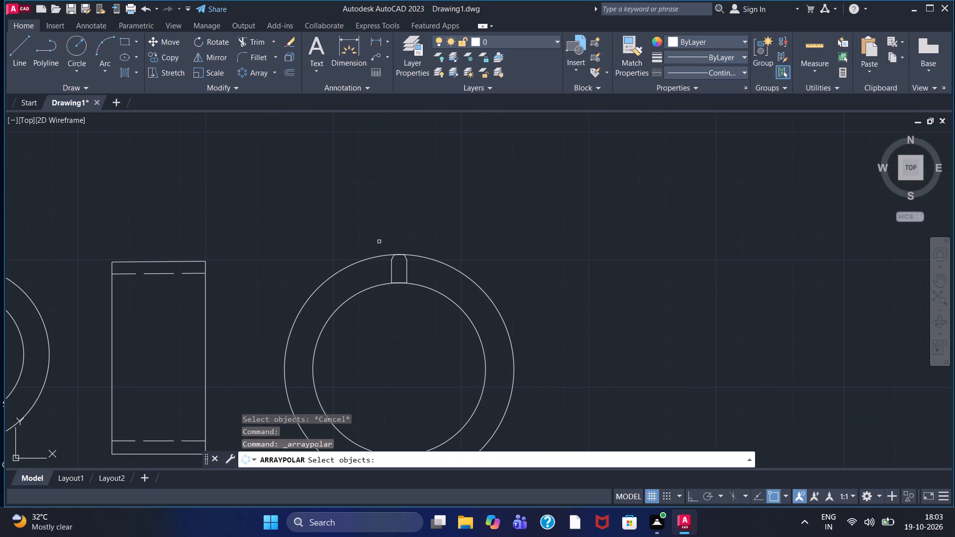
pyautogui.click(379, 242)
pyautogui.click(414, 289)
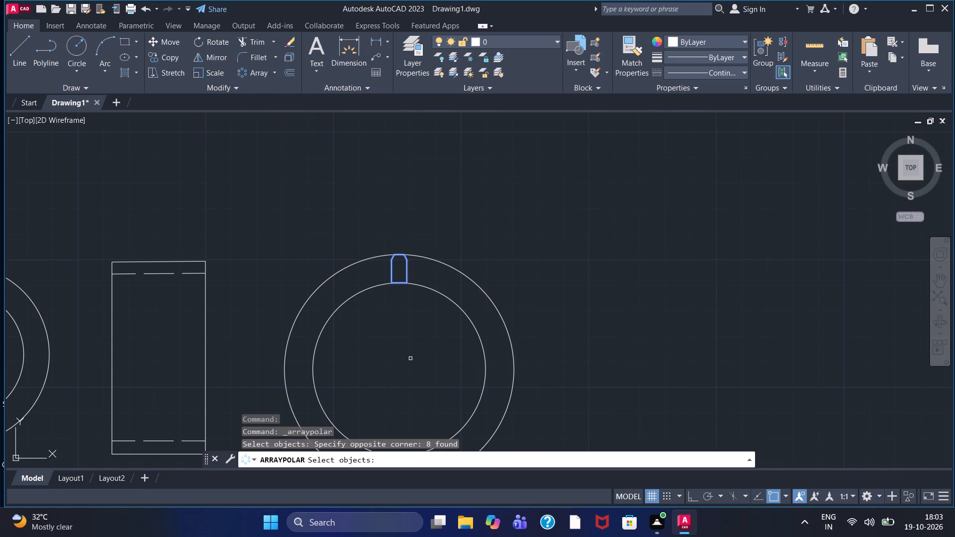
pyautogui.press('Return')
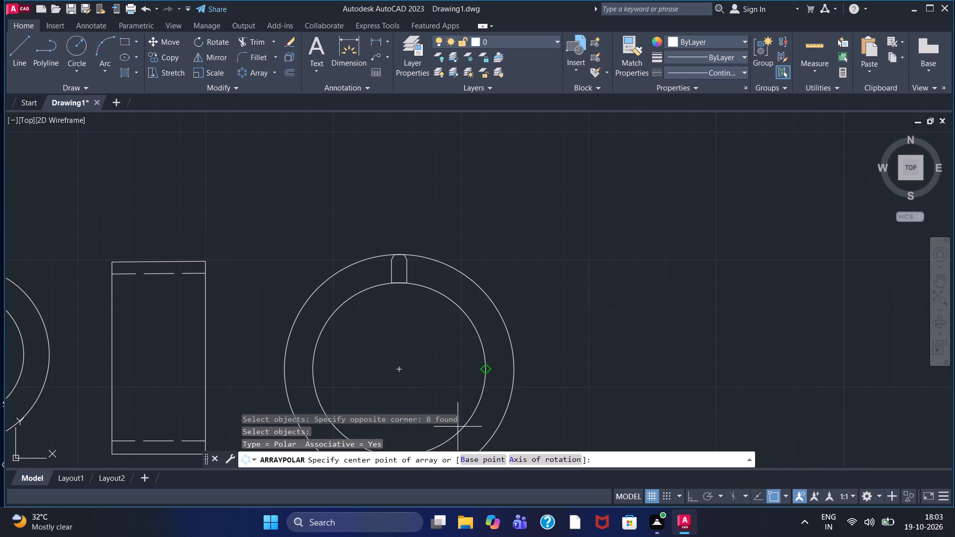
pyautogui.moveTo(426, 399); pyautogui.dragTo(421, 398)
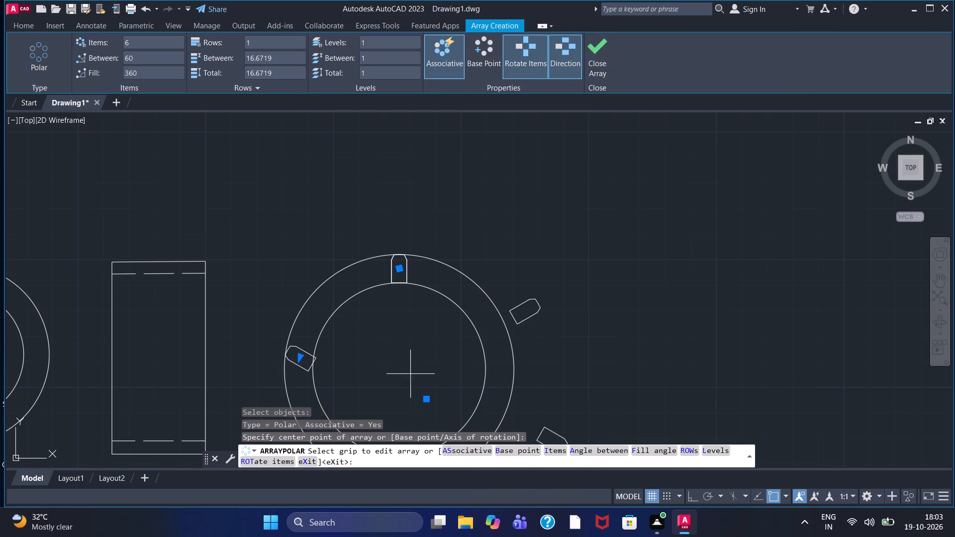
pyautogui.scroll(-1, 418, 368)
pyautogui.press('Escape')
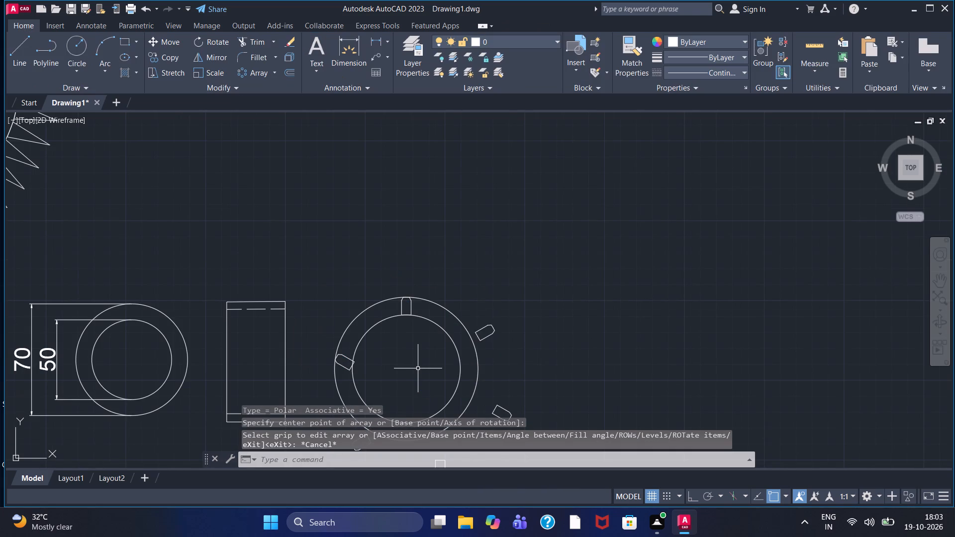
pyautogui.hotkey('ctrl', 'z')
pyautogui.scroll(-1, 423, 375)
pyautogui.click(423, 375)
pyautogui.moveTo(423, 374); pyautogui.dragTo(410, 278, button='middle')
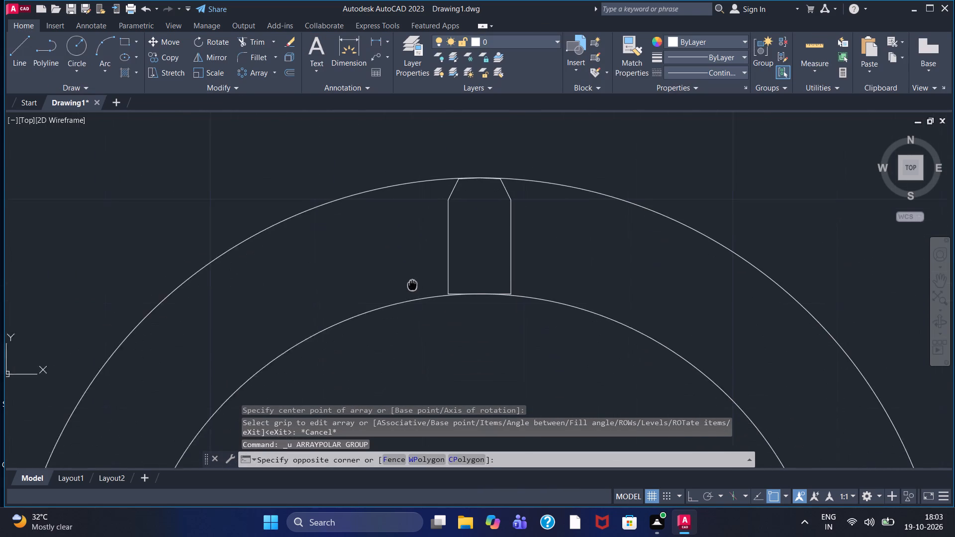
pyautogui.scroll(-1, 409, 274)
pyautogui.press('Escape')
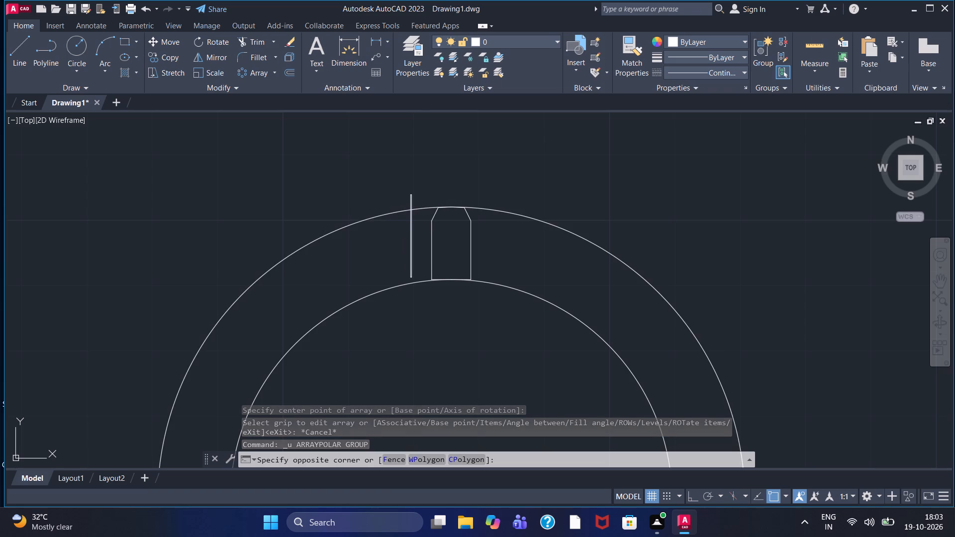
# Create a polar array of the whole tooth outline about the common centre of the two circles.
pyautogui.click(411, 195)
pyautogui.click(489, 288)
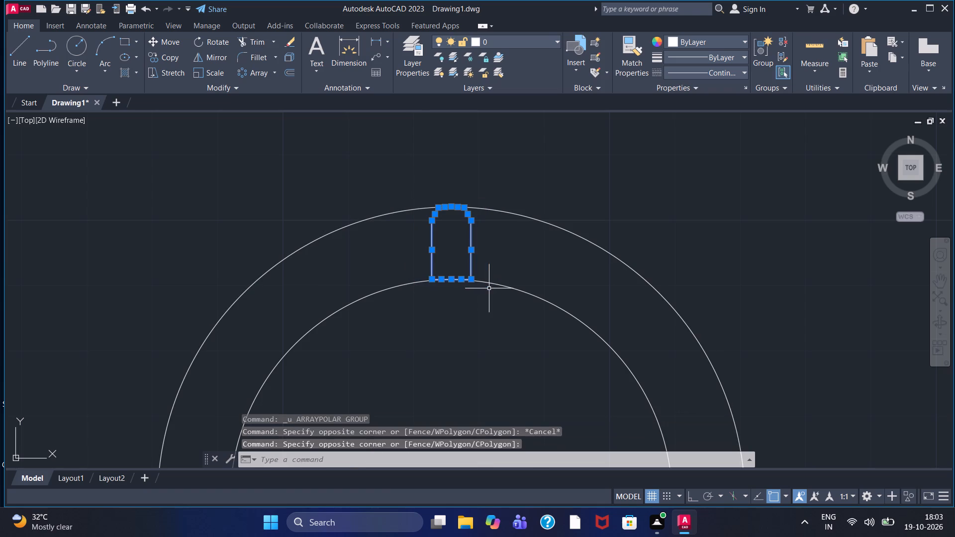
pyautogui.click(245, 75)
pyautogui.scroll(-1, 442, 378)
pyautogui.moveTo(442, 378); pyautogui.dragTo(448, 254, button='middle')
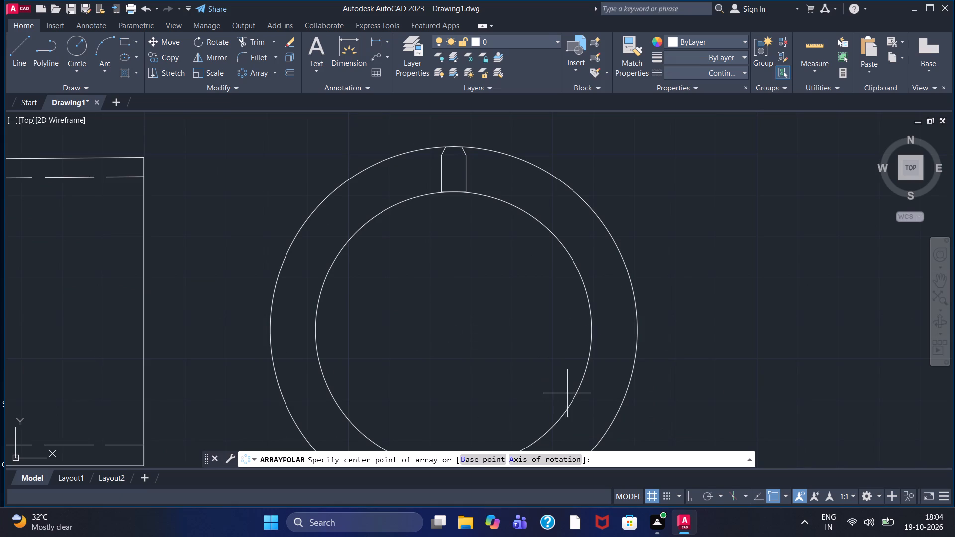
pyautogui.click(453, 332)
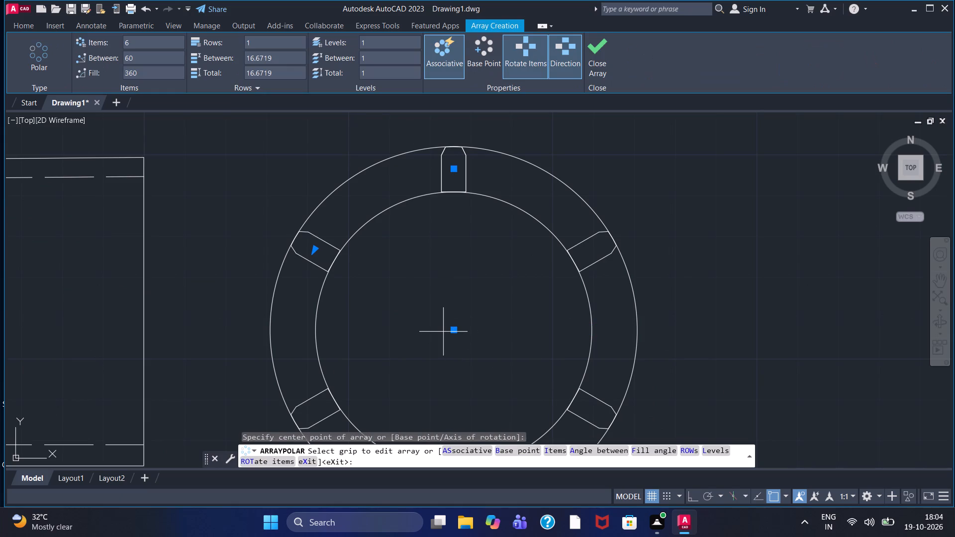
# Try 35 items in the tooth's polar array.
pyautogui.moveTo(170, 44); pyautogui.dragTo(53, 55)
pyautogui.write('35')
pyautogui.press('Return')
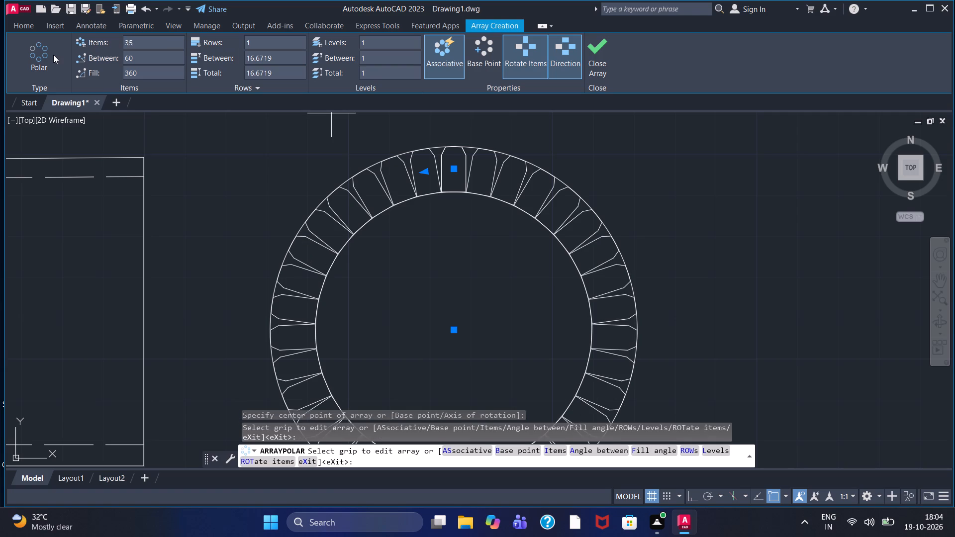
# Set the tooth array to 25 items and finish the array.
pyautogui.moveTo(142, 44); pyautogui.dragTo(116, 44)
pyautogui.write('25')
pyautogui.press('Return')
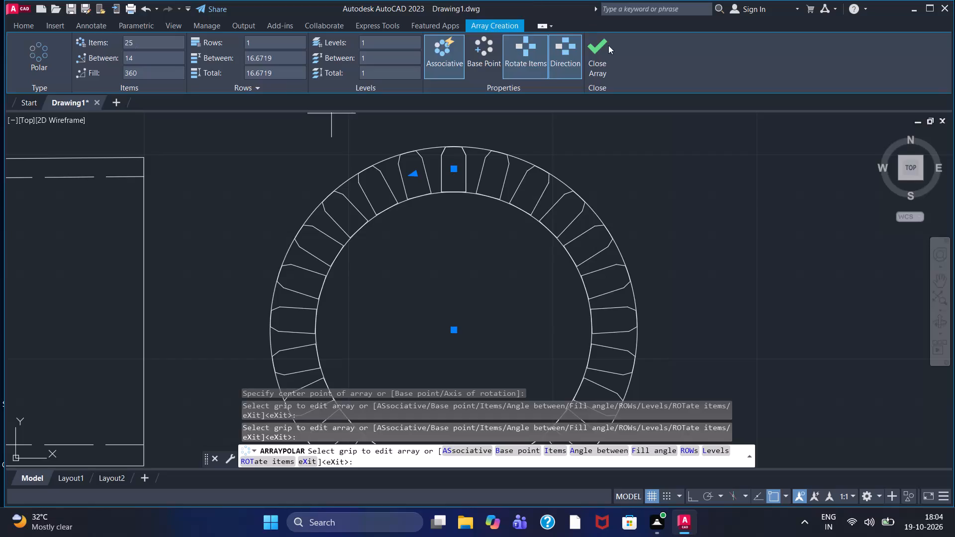
pyautogui.click(589, 48)
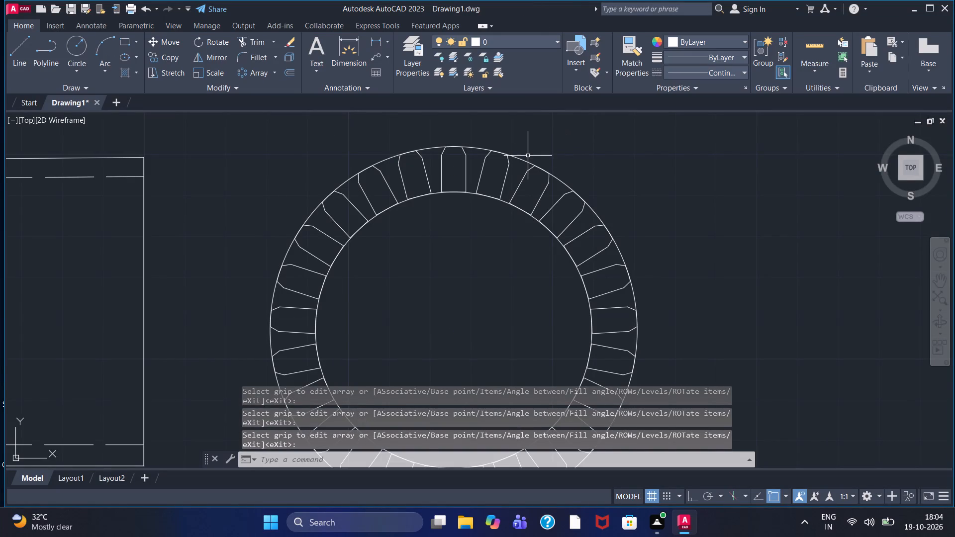
# Erase the outer circle running along the tips of the arrayed teeth.
pyautogui.click(527, 160)
pyautogui.press('Delete')
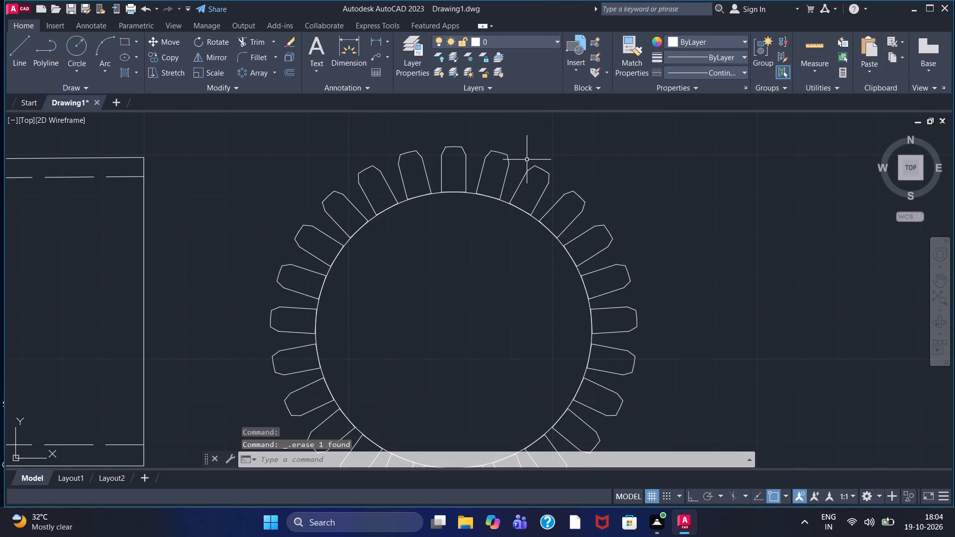
# Draw a smaller concentric circle inside the 25-tooth gear's root circle, centred on the gear, to form its bore.
pyautogui.scroll(-2, 504, 234)
pyautogui.scroll(1, 503, 263)
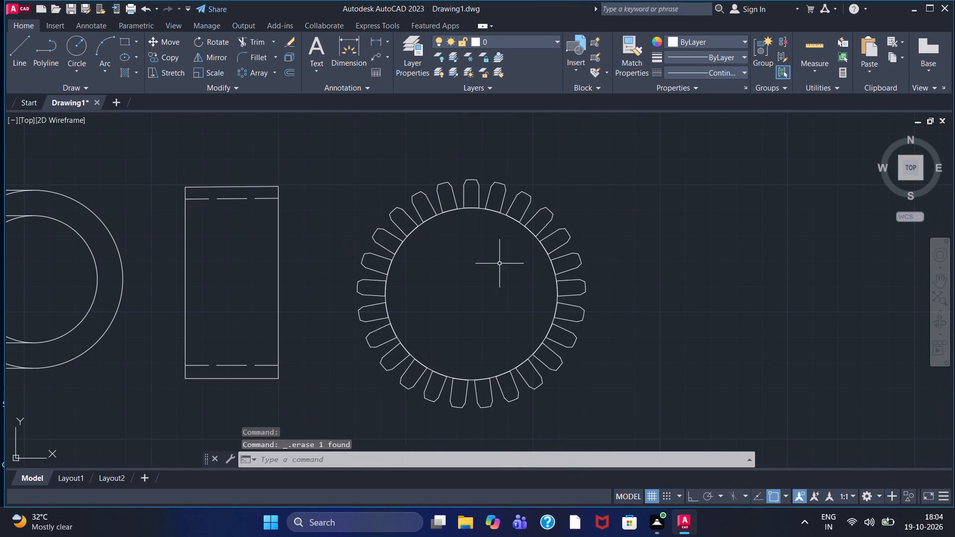
pyautogui.scroll(-1, 499, 264)
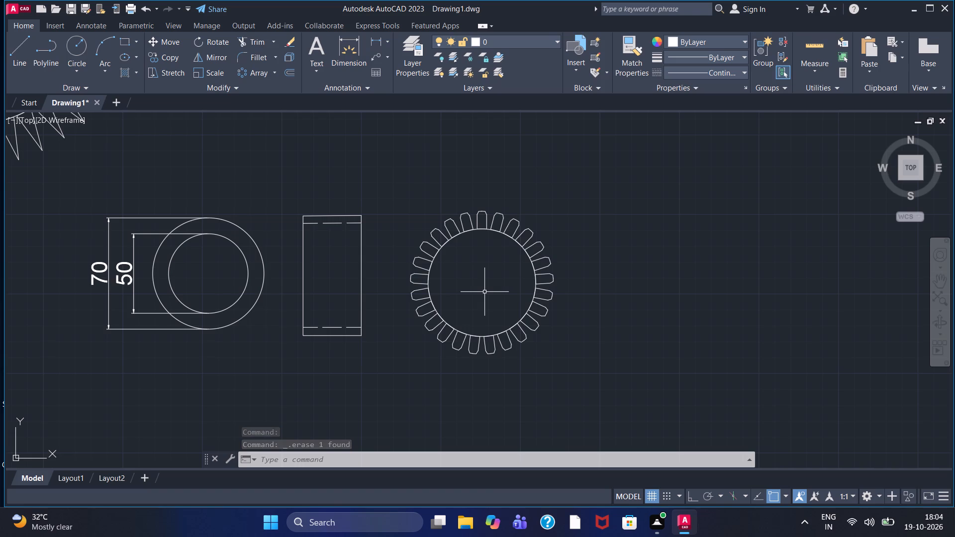
pyautogui.moveTo(77, 47); pyautogui.dragTo(79, 51)
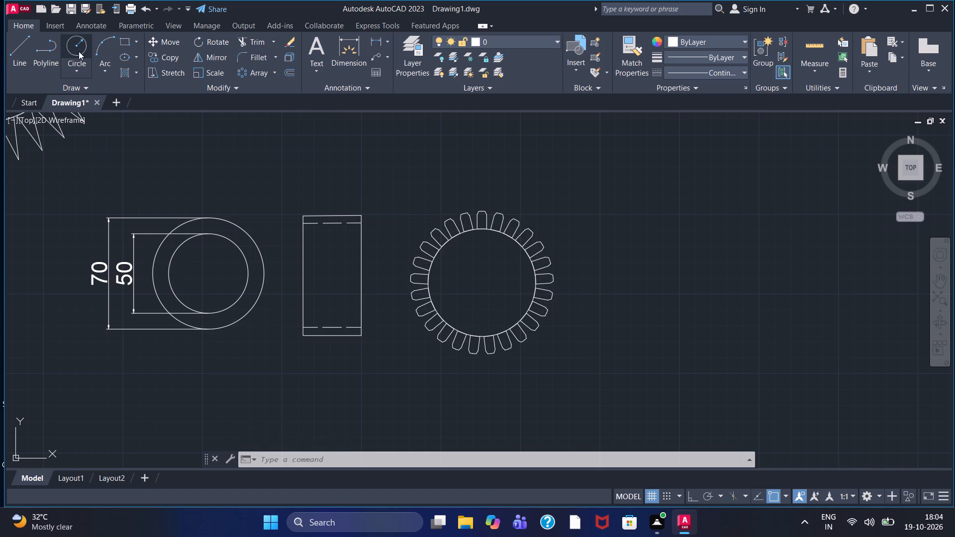
pyautogui.moveTo(79, 51); pyautogui.dragTo(85, 78)
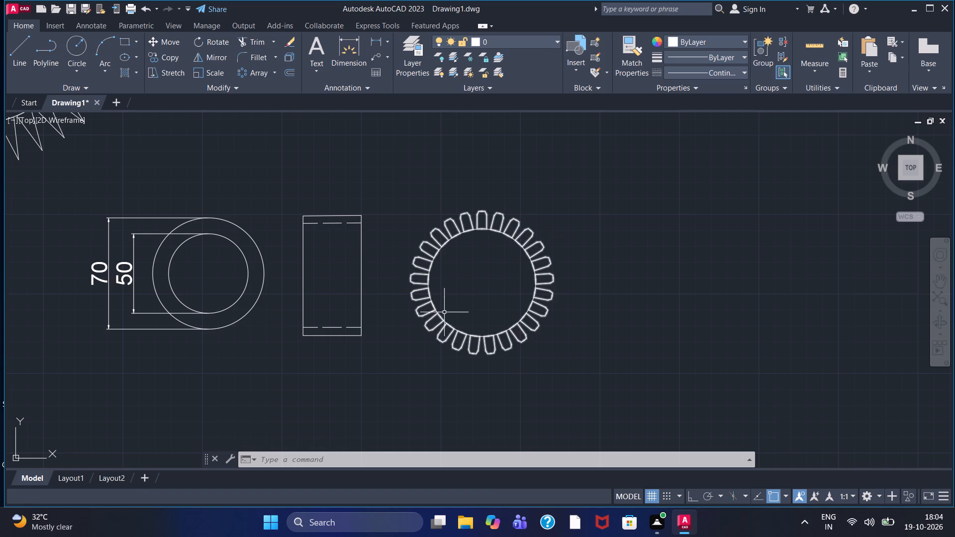
pyautogui.click(87, 48)
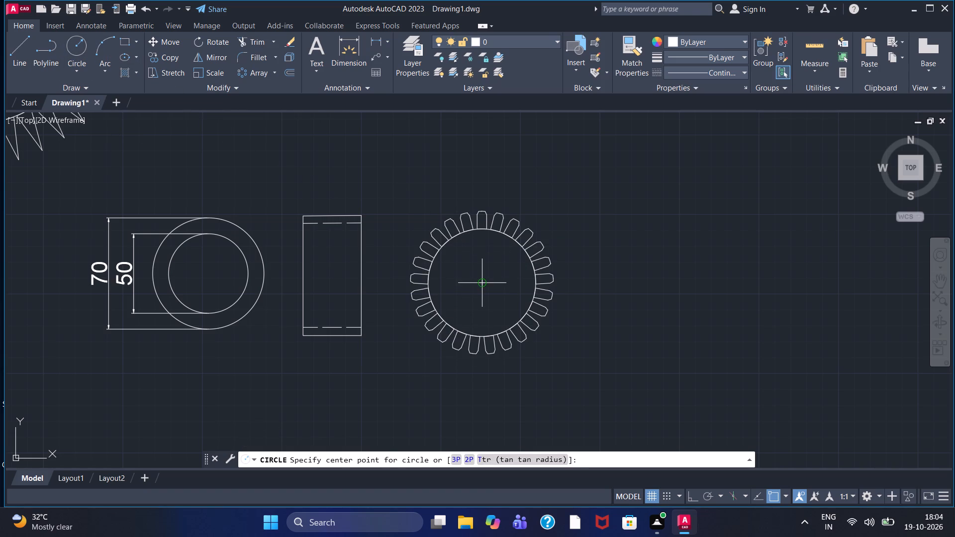
pyautogui.click(484, 282)
pyautogui.click(496, 246)
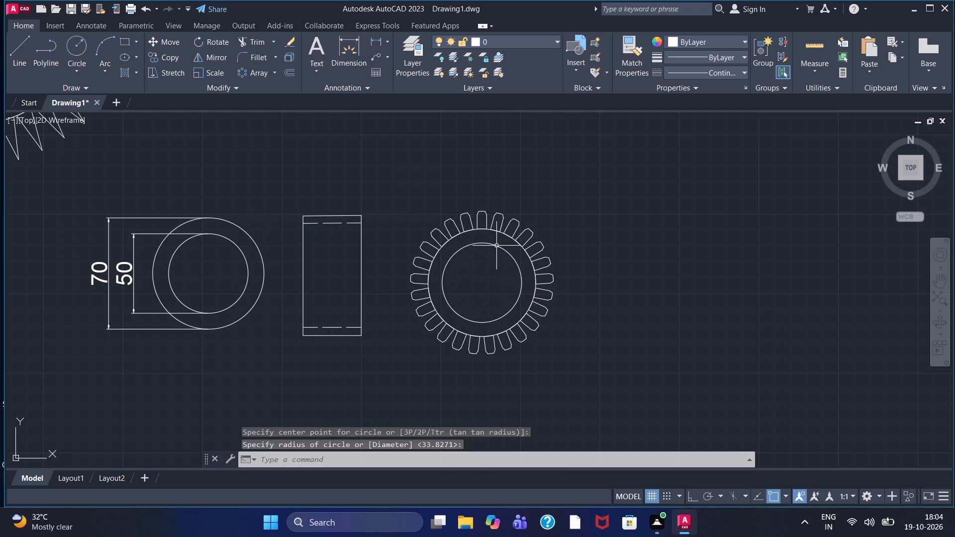
# Draw a closed rectangle 50 wide and 100 high with lines, beside the 25-tooth gear on the side away from the ring.
pyautogui.scroll(-1, 488, 266)
pyautogui.moveTo(489, 267); pyautogui.dragTo(477, 271, button='middle')
pyautogui.scroll(1, 477, 271)
pyautogui.scroll(-1, 477, 271)
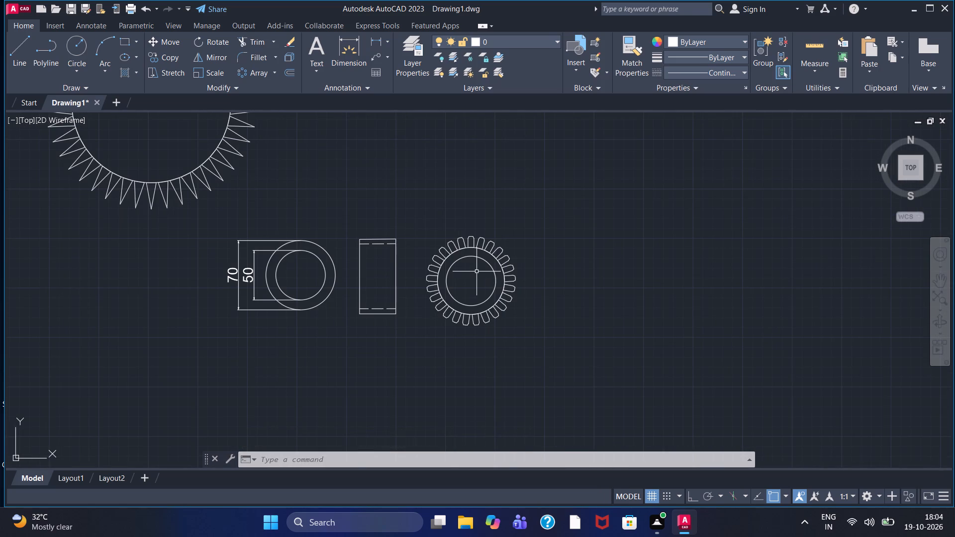
pyautogui.moveTo(530, 260); pyautogui.dragTo(444, 233, button='middle')
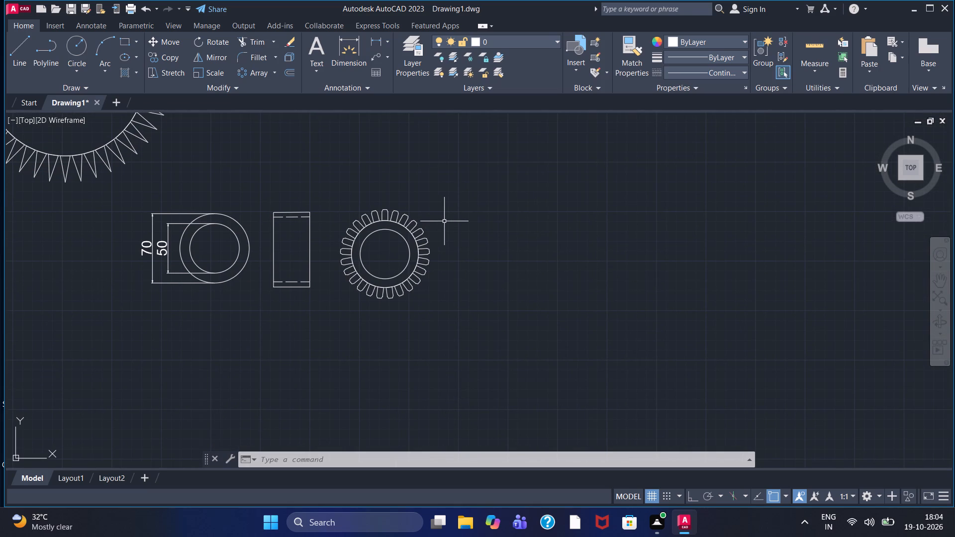
pyautogui.click(21, 45)
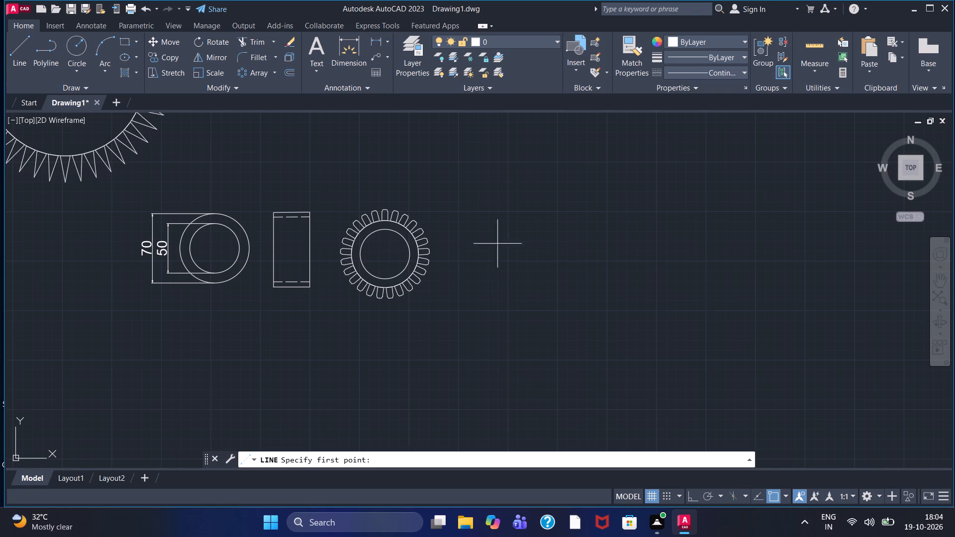
pyautogui.click(538, 214)
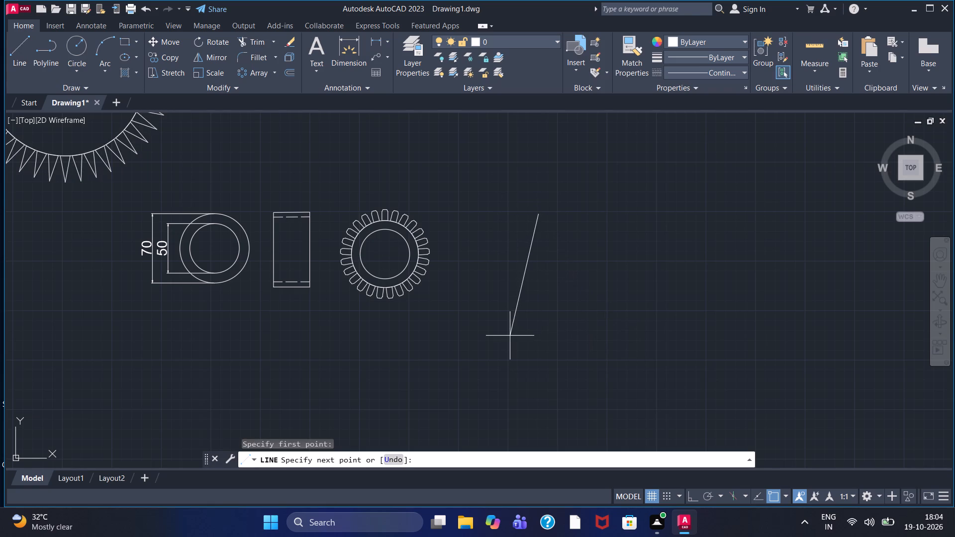
pyautogui.press('F8')
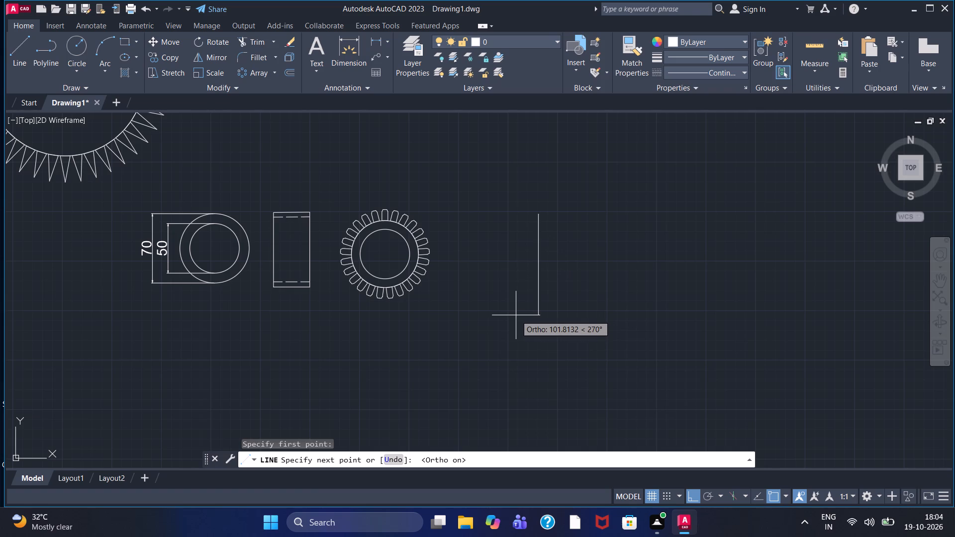
pyautogui.write('100')
pyautogui.press('Return')
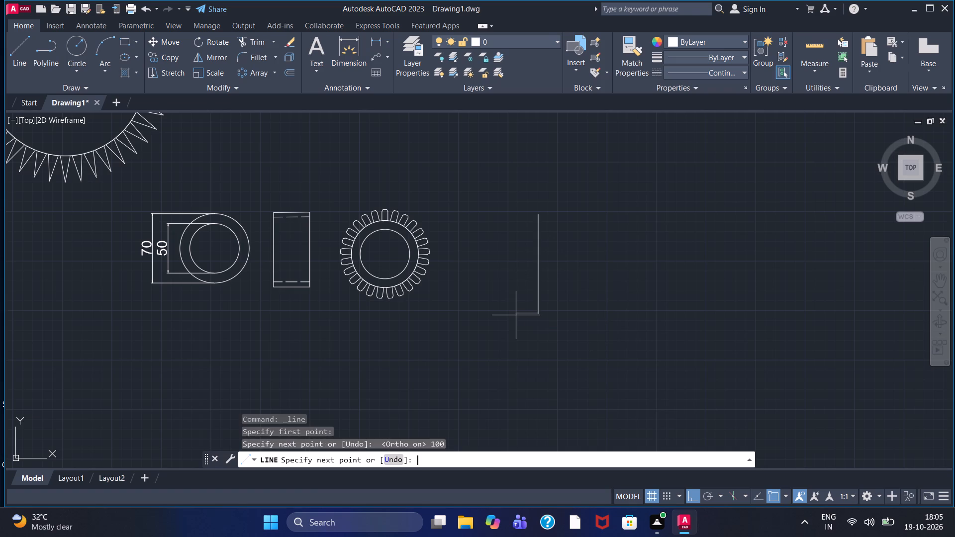
pyautogui.write('10')
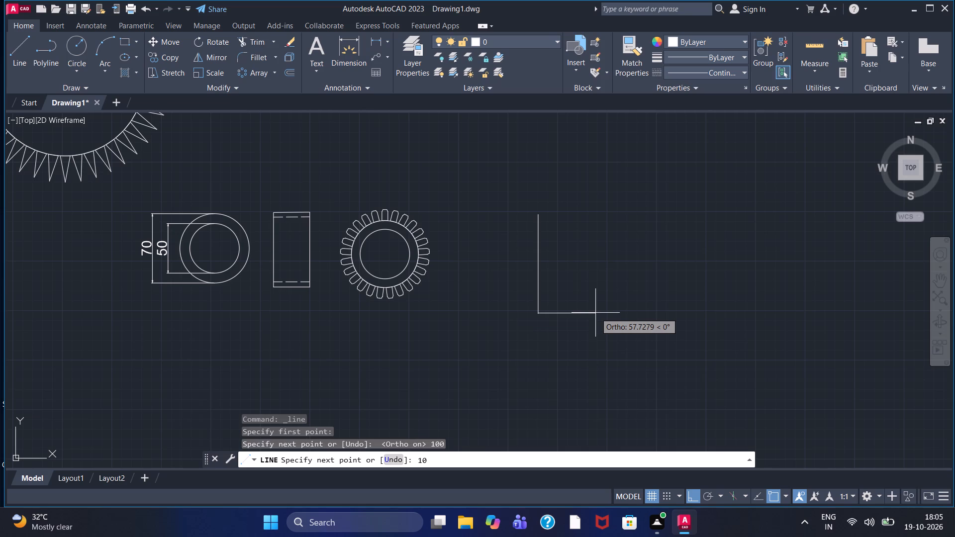
pyautogui.press('Delete')
pyautogui.press('BackSpace')
pyautogui.press('BackSpace')
pyautogui.write('50')
pyautogui.press('Return')
pyautogui.write('100')
pyautogui.press('Return')
pyautogui.click(538, 226)
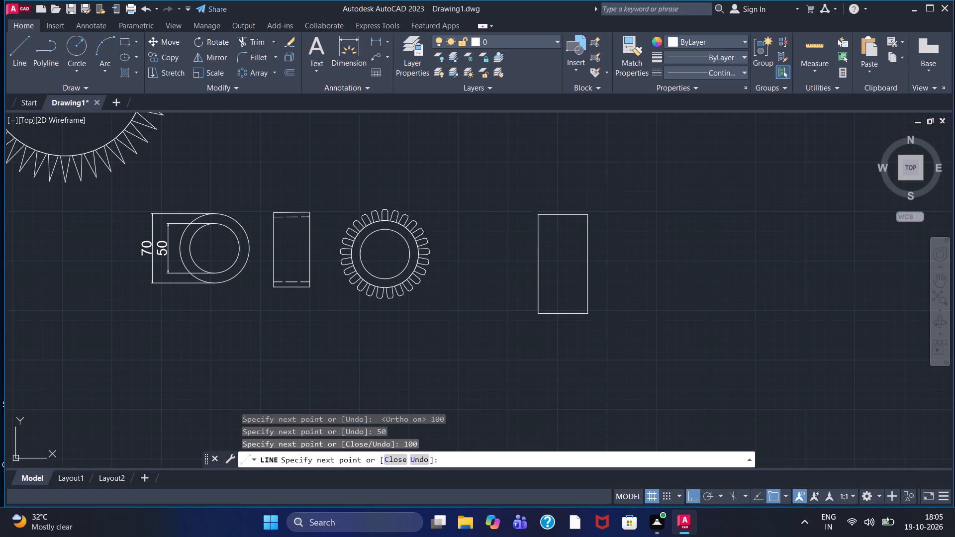
pyautogui.rightClick(538, 226)
pyautogui.click(573, 237)
# Add a tapered end to the rectangle's right side: two slanted lines from its corners joined by a vertical line about 84 long.
pyautogui.moveTo(566, 268); pyautogui.dragTo(566, 268, button='middle')
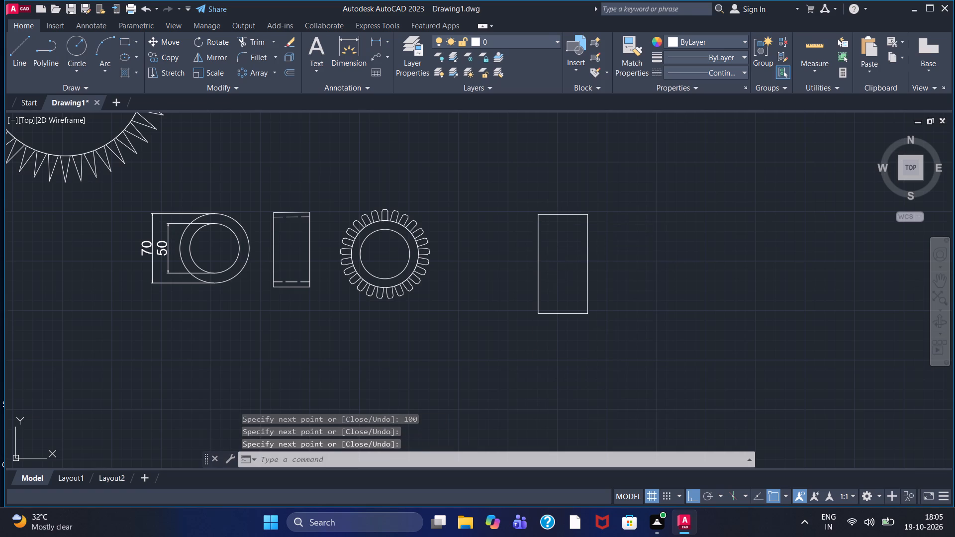
pyautogui.moveTo(566, 268); pyautogui.dragTo(542, 243, button='middle')
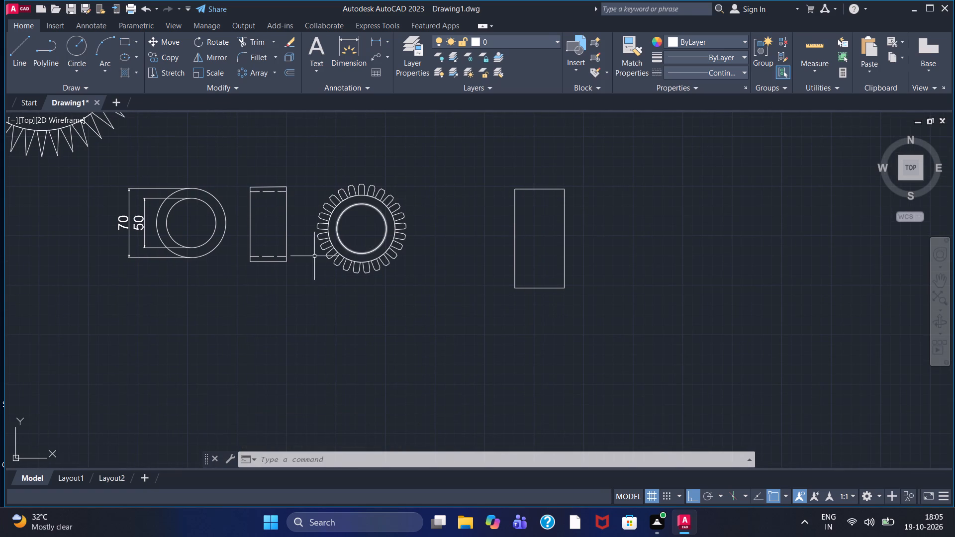
pyautogui.click(16, 64)
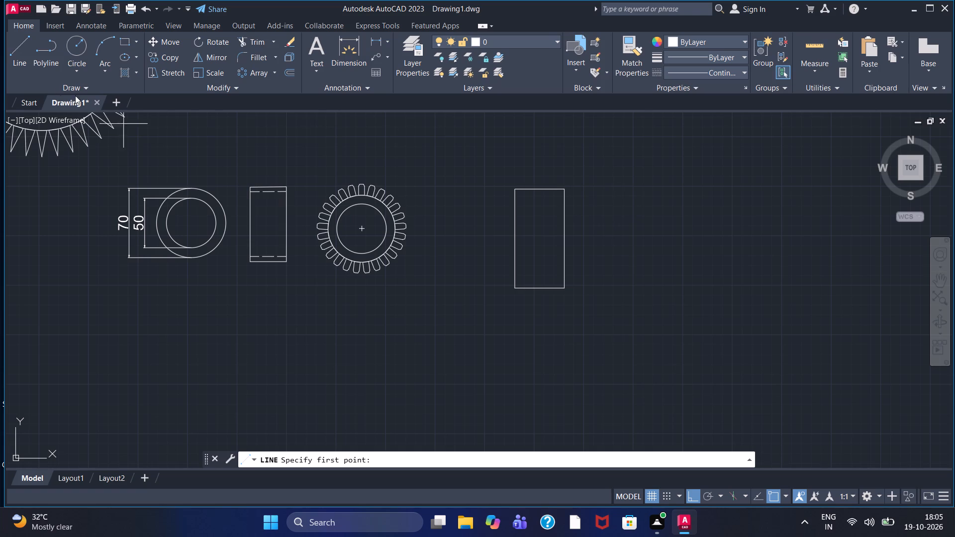
pyautogui.click(9, 56)
pyautogui.scroll(2, 597, 175)
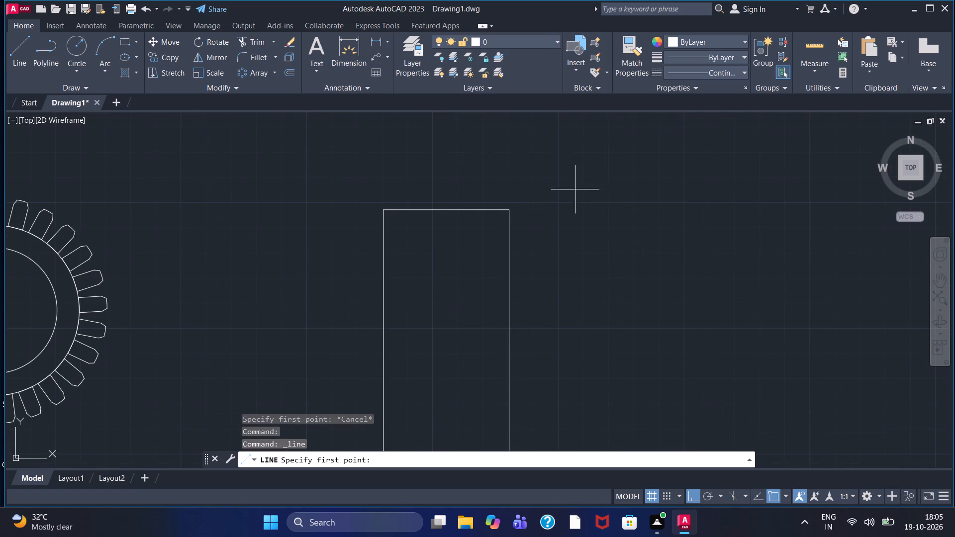
pyautogui.click(510, 209)
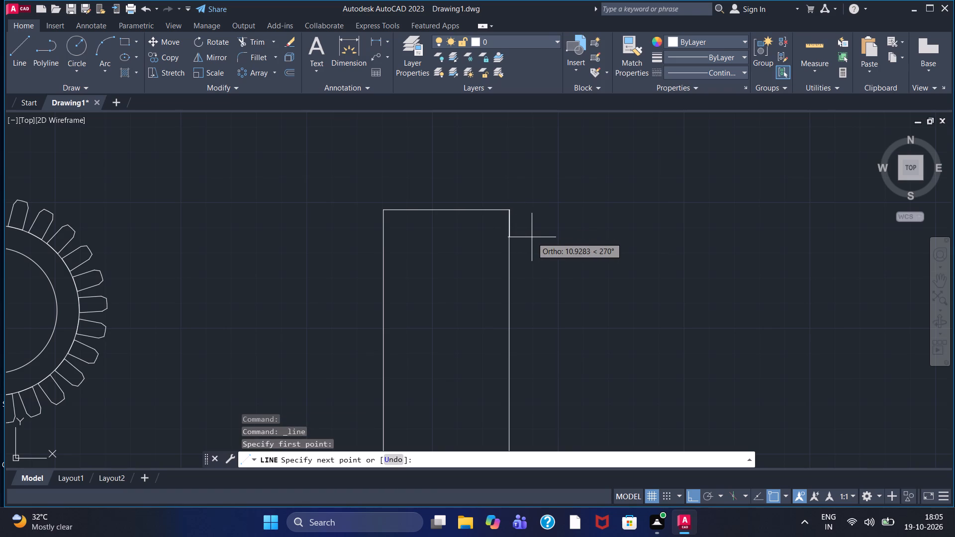
pyautogui.press('F8')
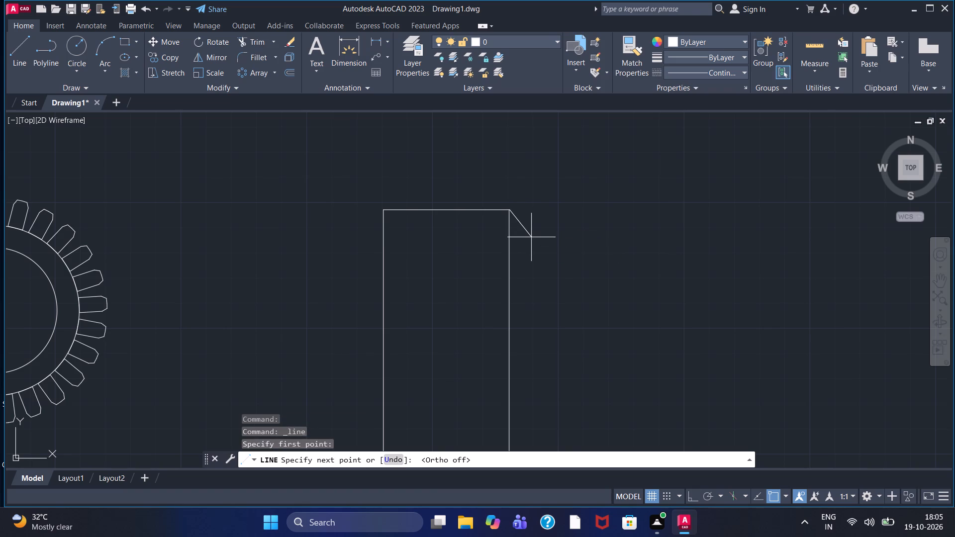
pyautogui.click(527, 234)
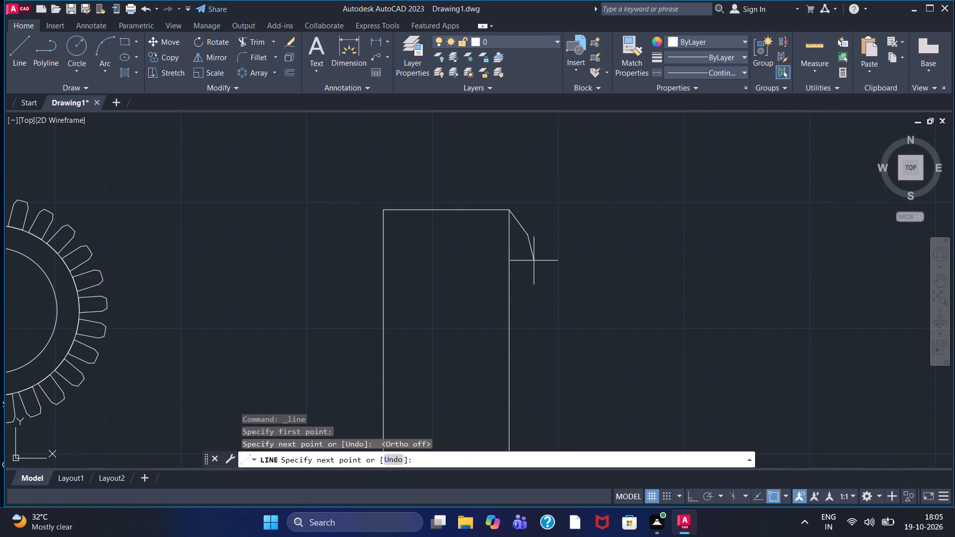
pyautogui.press('F8')
pyautogui.moveTo(529, 303); pyautogui.dragTo(520, 152, button='middle')
pyautogui.scroll(1, 521, 216)
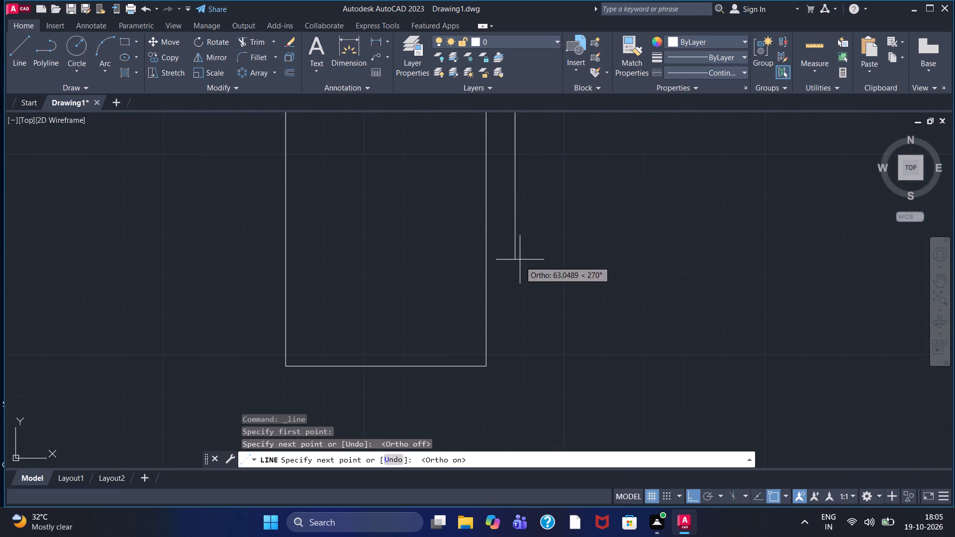
pyautogui.click(508, 341)
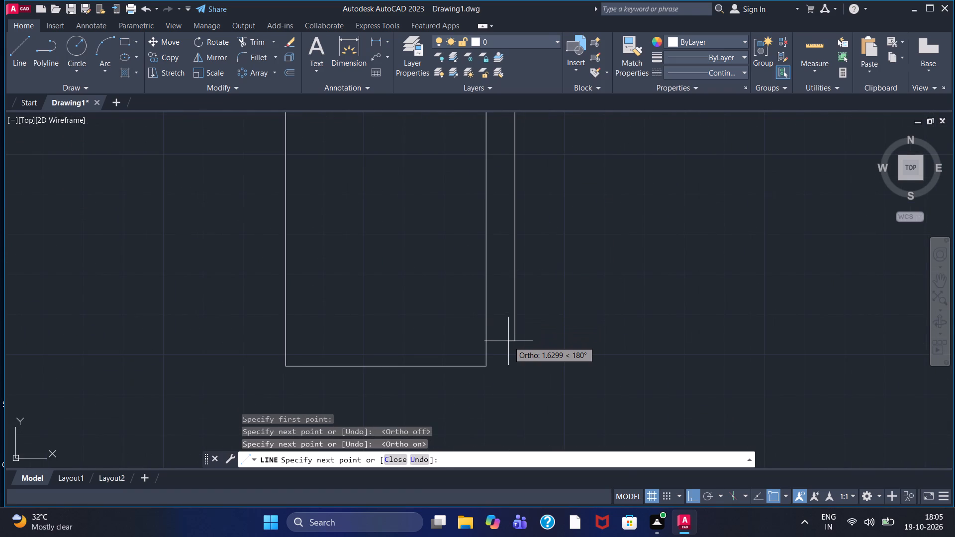
pyautogui.press('F8')
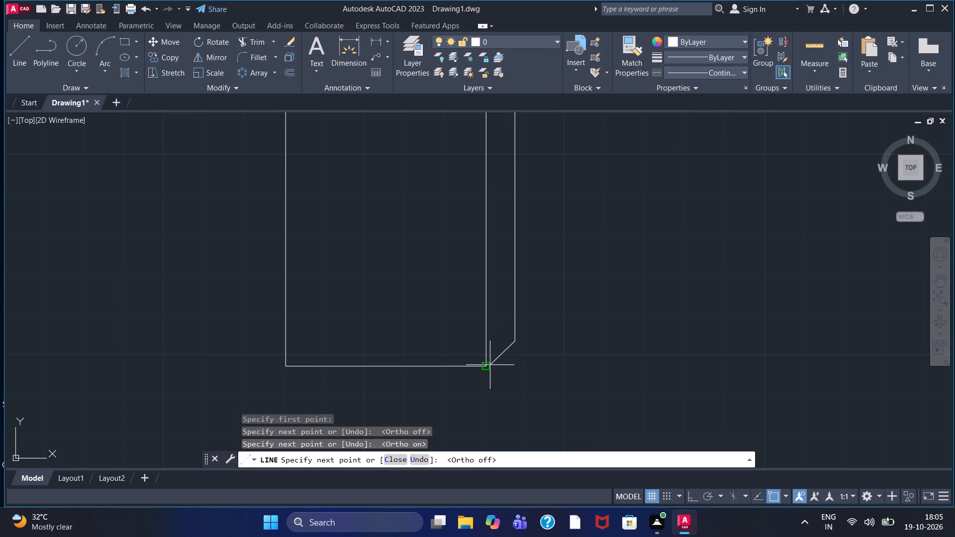
pyautogui.click(489, 365)
pyautogui.rightClick(522, 353)
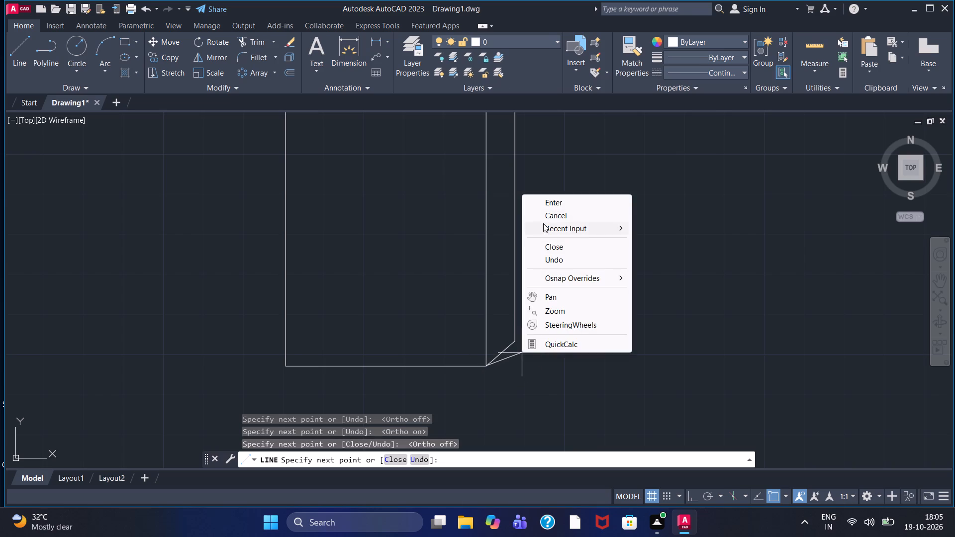
pyautogui.click(549, 204)
# Draw a horizontal line outward from the upper corner of the tapered end's outer vertical edge.
pyautogui.scroll(2, 549, 204)
pyautogui.scroll(-2, 549, 204)
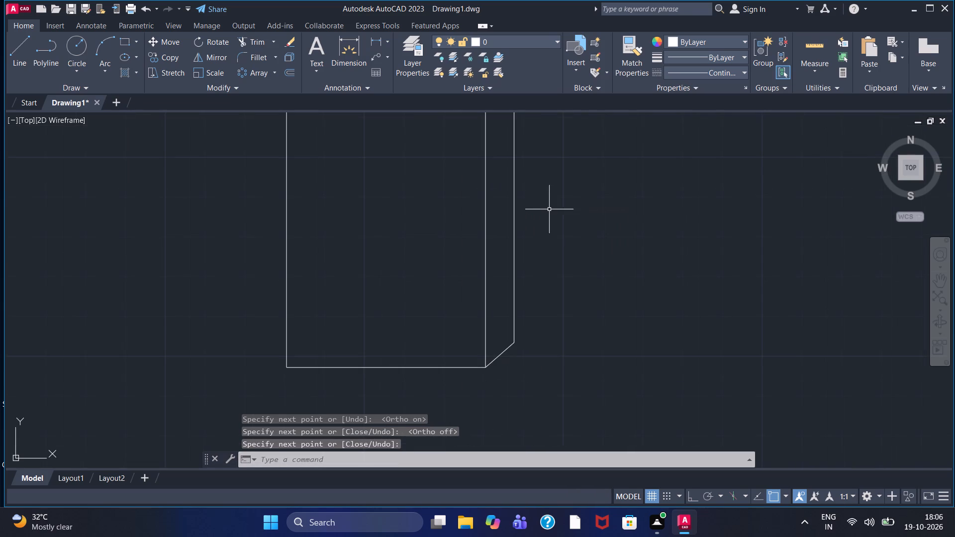
pyautogui.scroll(-2, 549, 209)
pyautogui.moveTo(555, 203); pyautogui.dragTo(560, 264, button='middle')
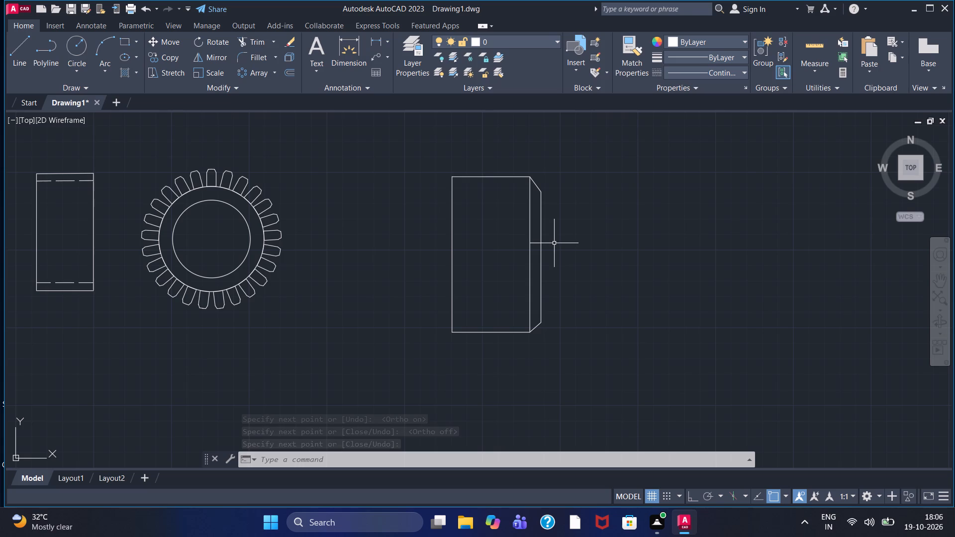
pyautogui.click(20, 63)
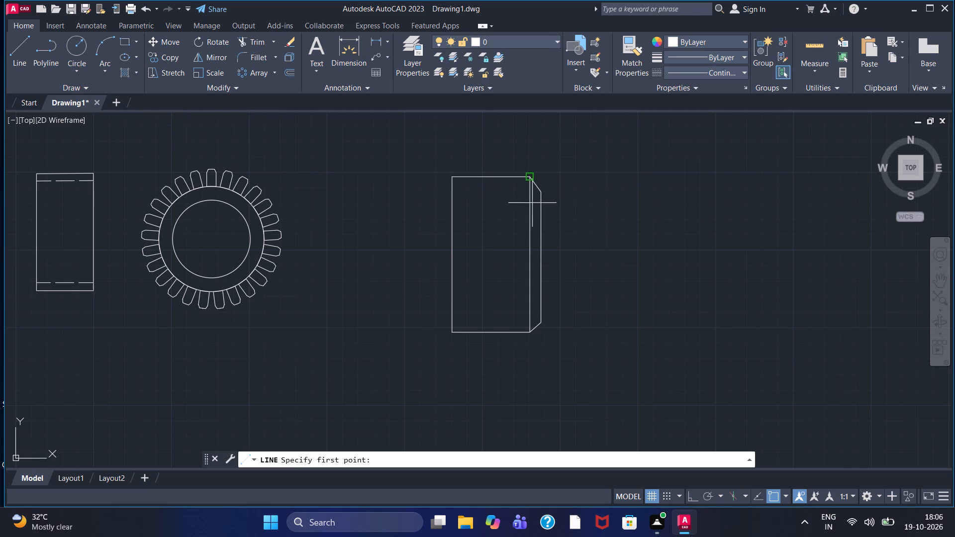
pyautogui.click(540, 197)
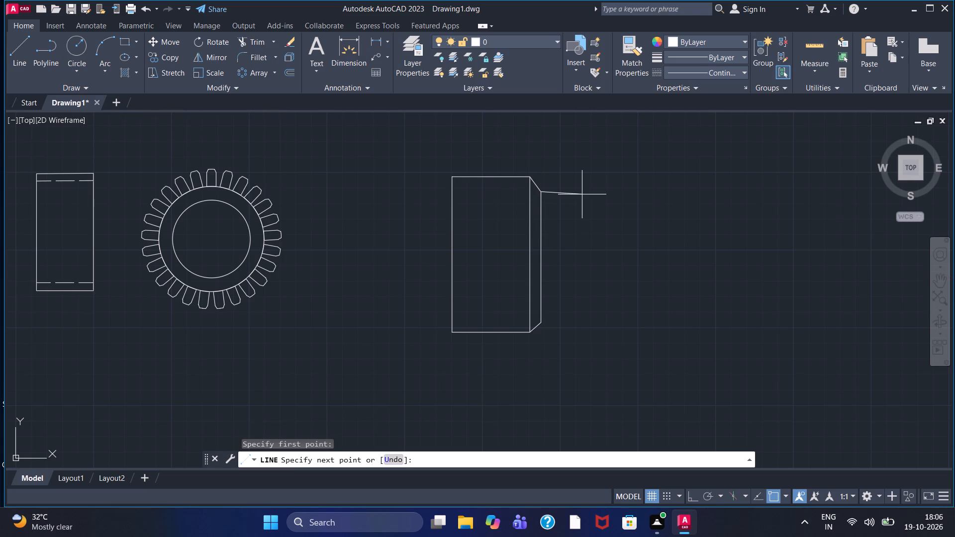
pyautogui.press('F8')
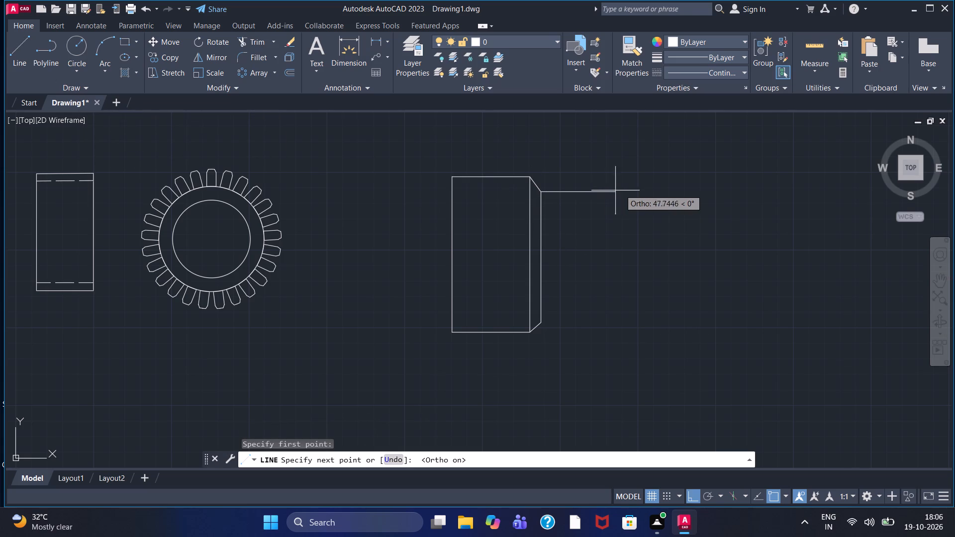
pyautogui.click(632, 191)
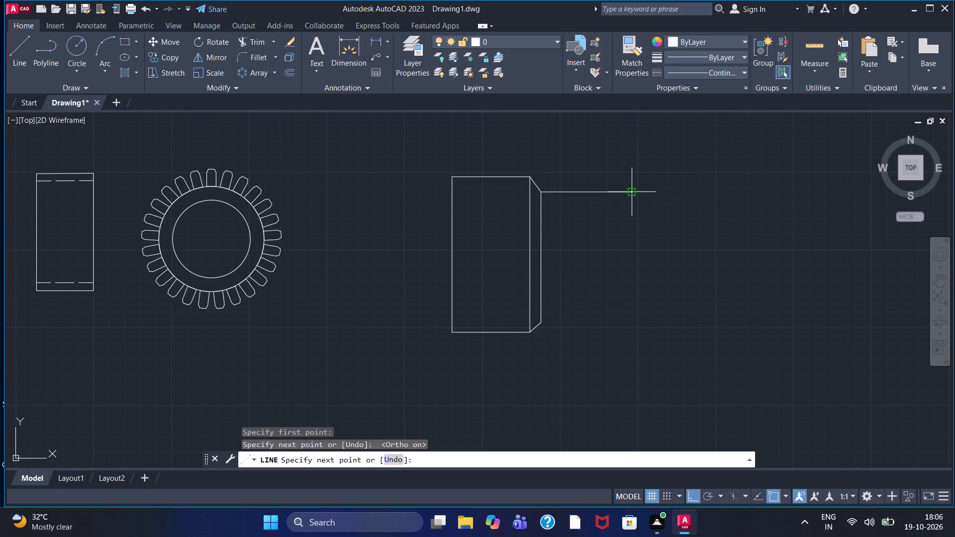
pyautogui.press('Escape')
# Close the section beyond the taper with a horizontal line from its lower corner and a vertical end line, trimming both overhangs.
pyautogui.click(19, 61)
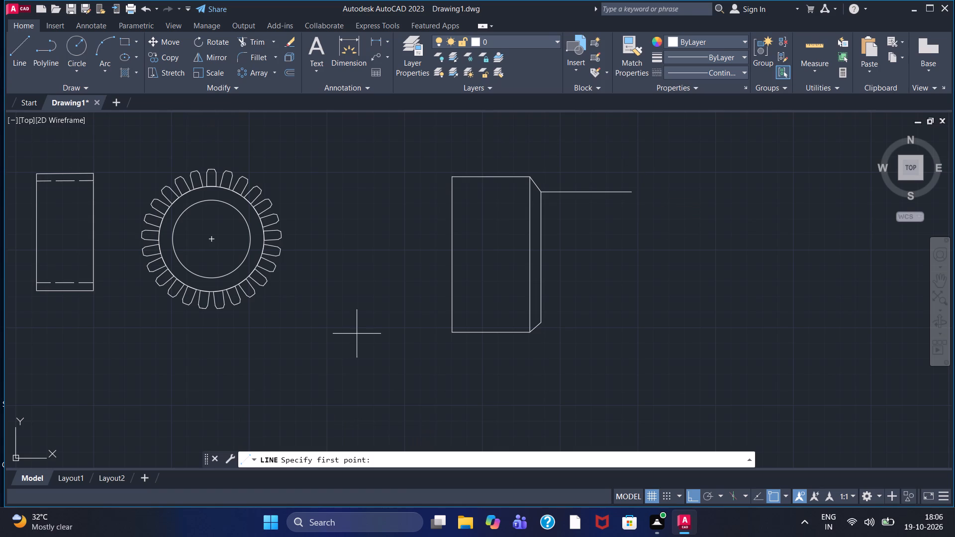
pyautogui.click(542, 318)
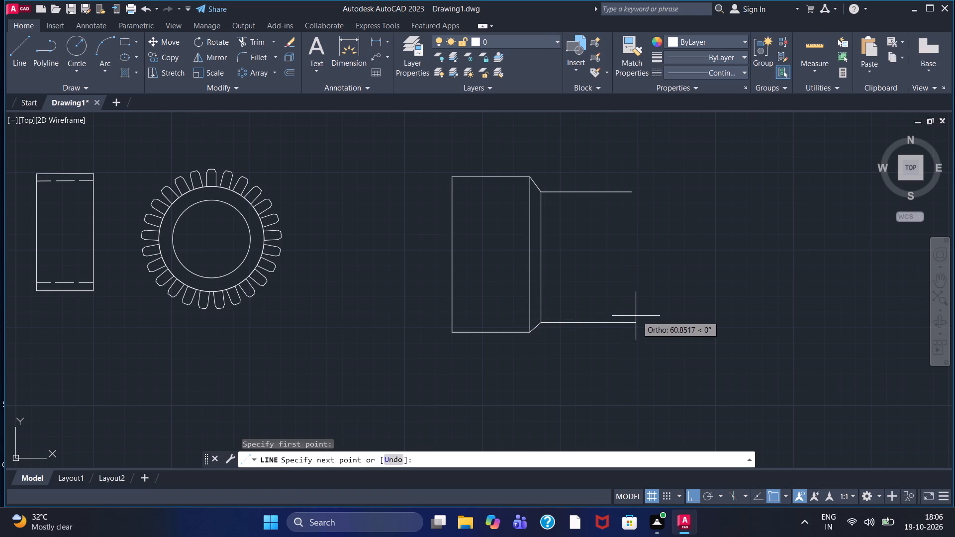
pyautogui.click(651, 317)
pyautogui.press('Escape')
pyautogui.click(14, 48)
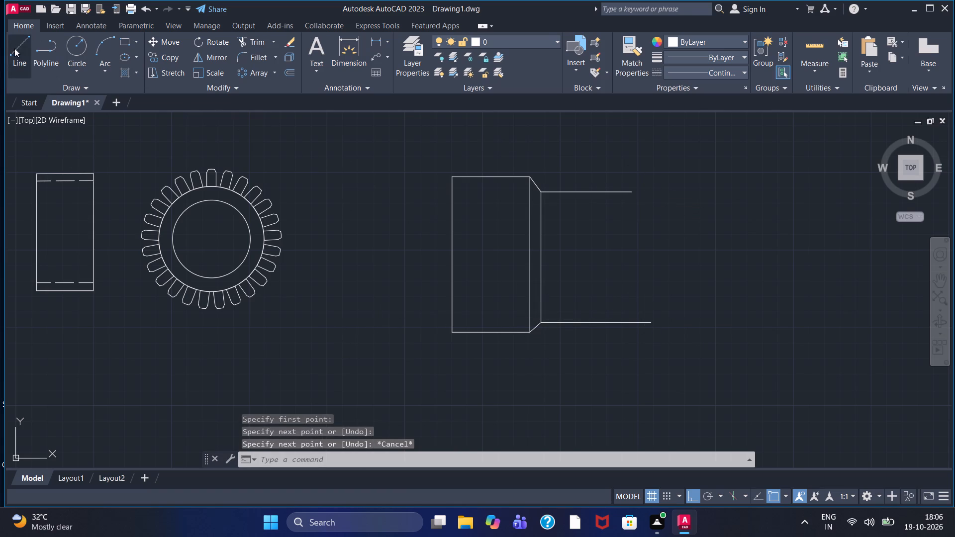
pyautogui.moveTo(631, 191); pyautogui.dragTo(631, 195)
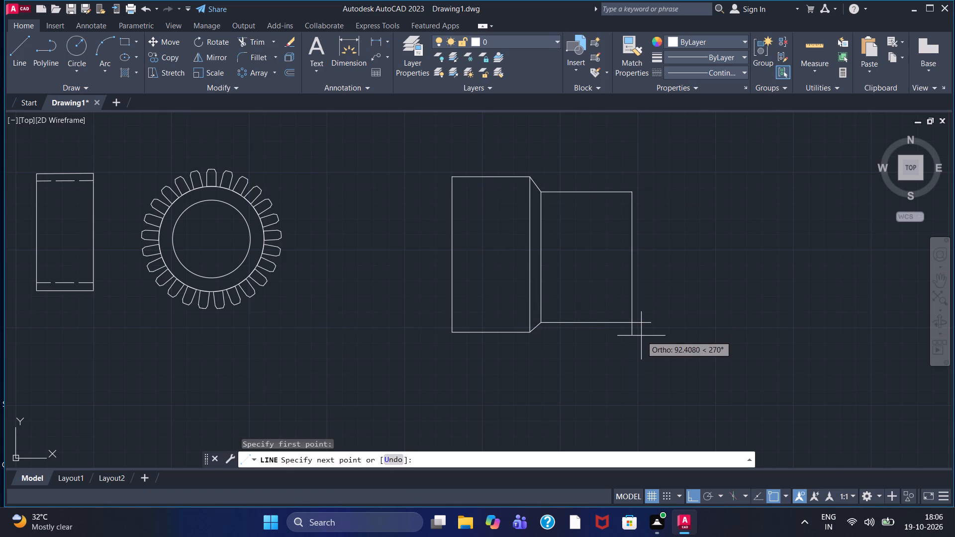
pyautogui.click(640, 337)
pyautogui.press('Escape')
pyautogui.click(258, 41)
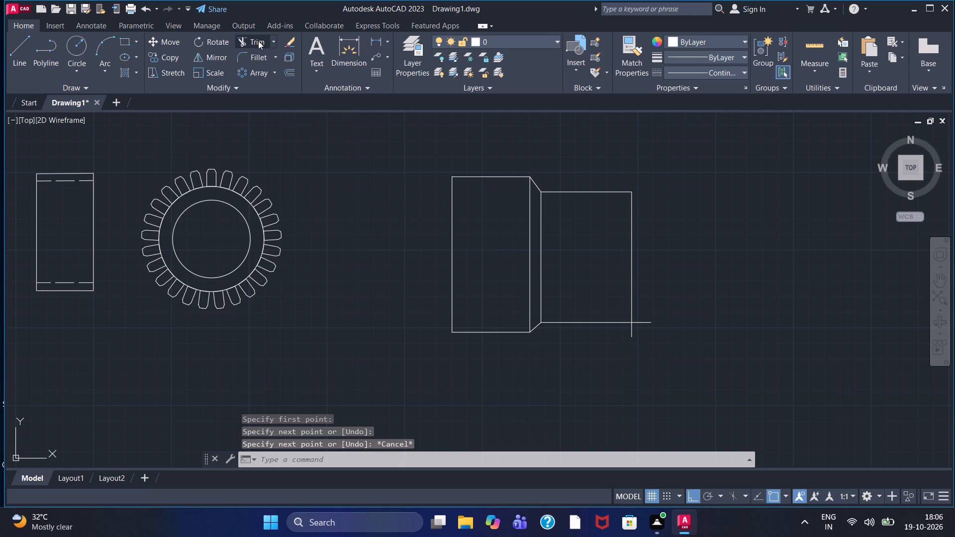
pyautogui.moveTo(623, 334); pyautogui.dragTo(643, 315)
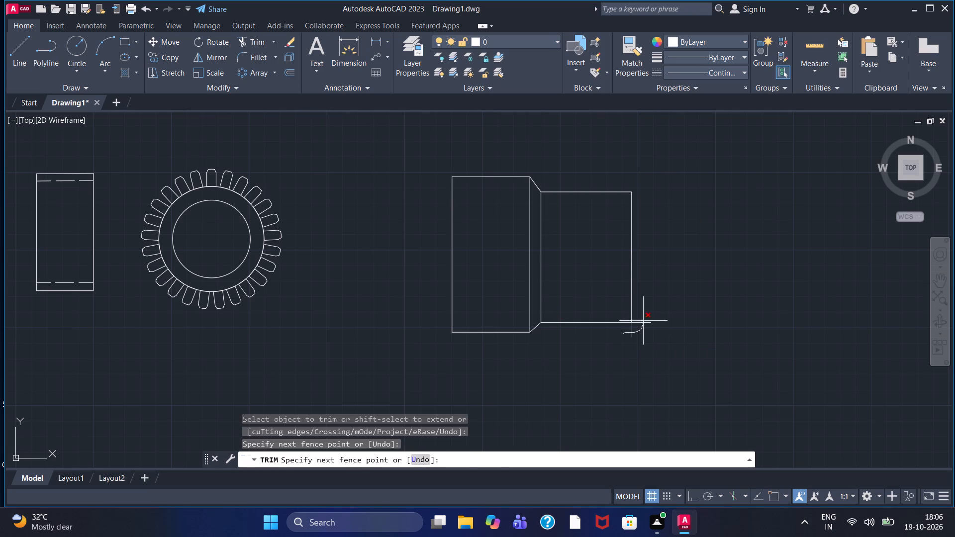
pyautogui.moveTo(643, 315); pyautogui.dragTo(643, 313)
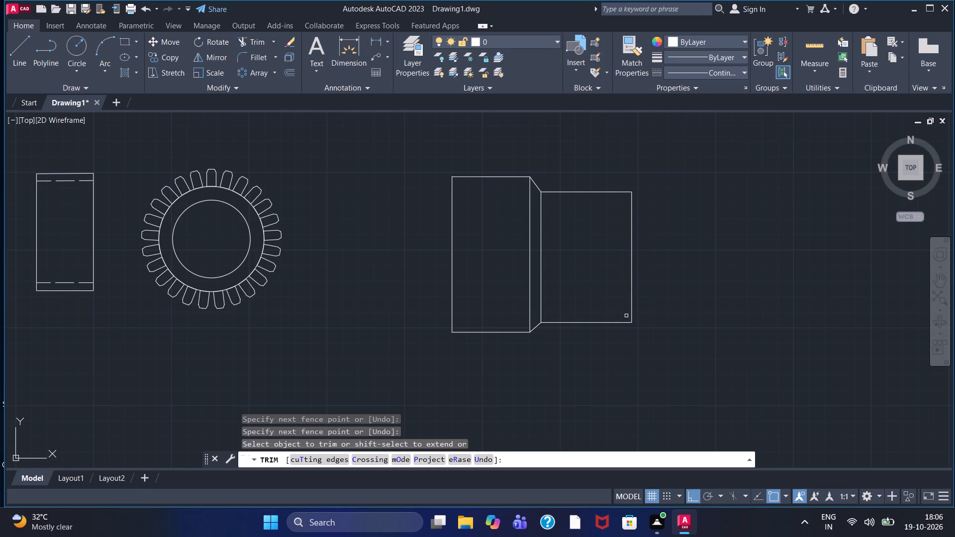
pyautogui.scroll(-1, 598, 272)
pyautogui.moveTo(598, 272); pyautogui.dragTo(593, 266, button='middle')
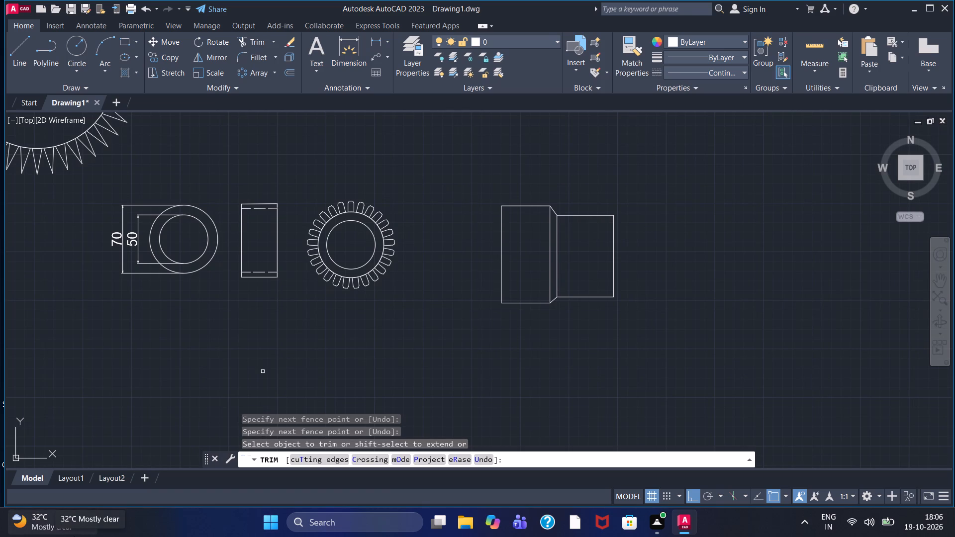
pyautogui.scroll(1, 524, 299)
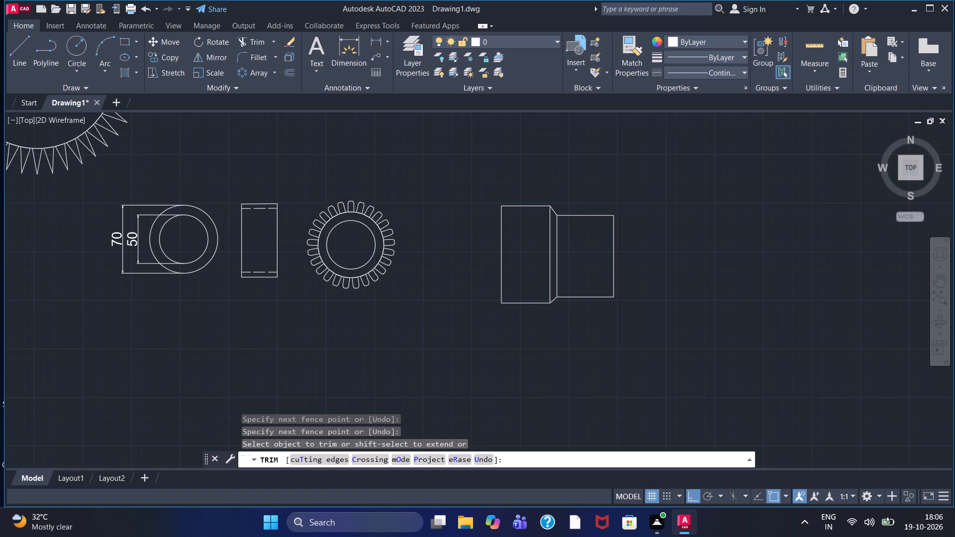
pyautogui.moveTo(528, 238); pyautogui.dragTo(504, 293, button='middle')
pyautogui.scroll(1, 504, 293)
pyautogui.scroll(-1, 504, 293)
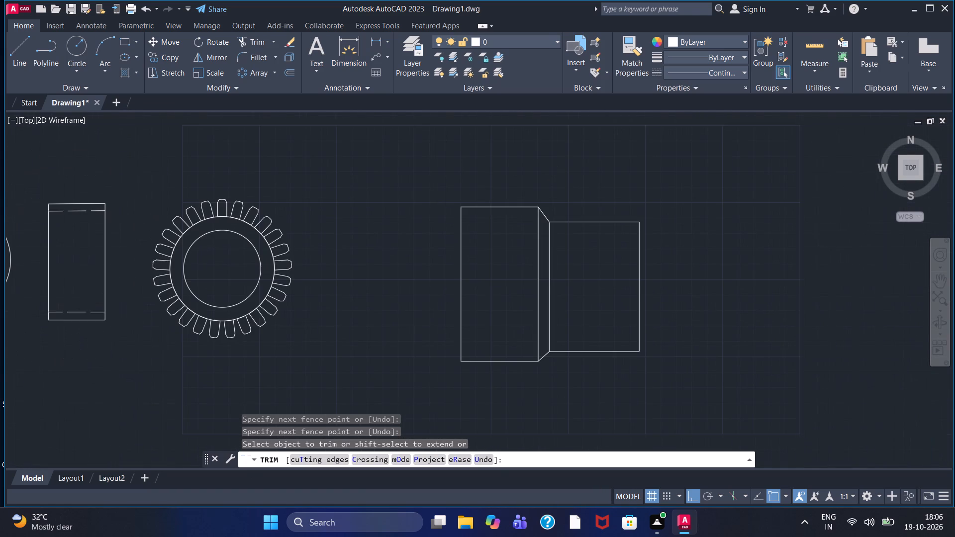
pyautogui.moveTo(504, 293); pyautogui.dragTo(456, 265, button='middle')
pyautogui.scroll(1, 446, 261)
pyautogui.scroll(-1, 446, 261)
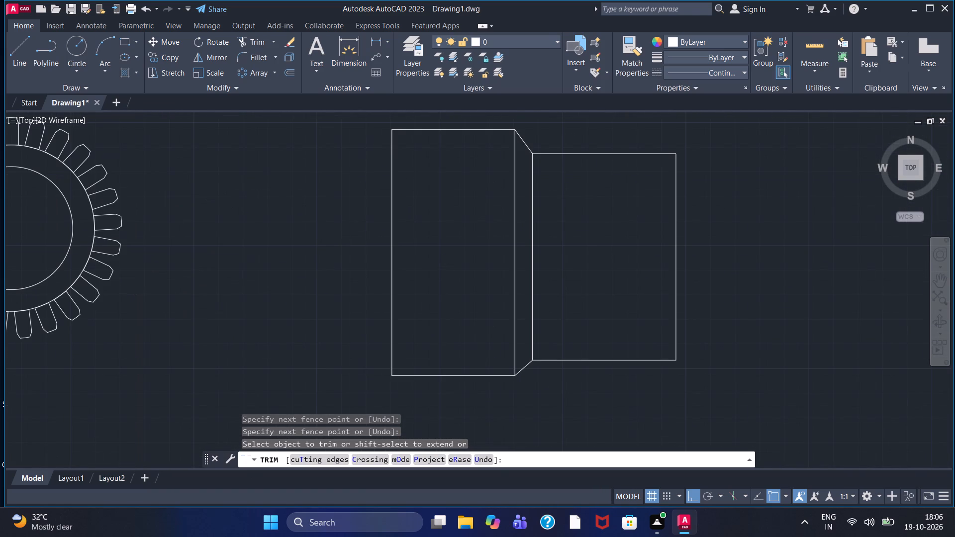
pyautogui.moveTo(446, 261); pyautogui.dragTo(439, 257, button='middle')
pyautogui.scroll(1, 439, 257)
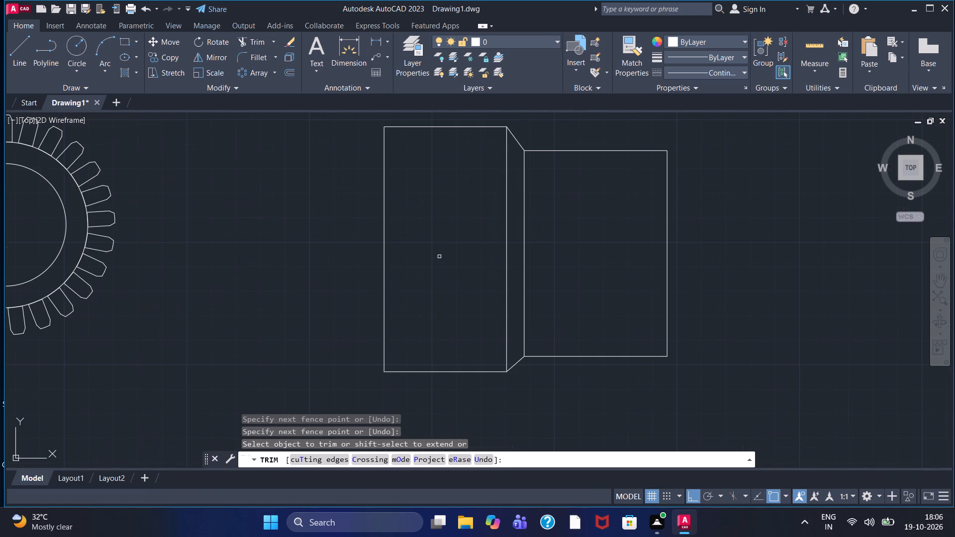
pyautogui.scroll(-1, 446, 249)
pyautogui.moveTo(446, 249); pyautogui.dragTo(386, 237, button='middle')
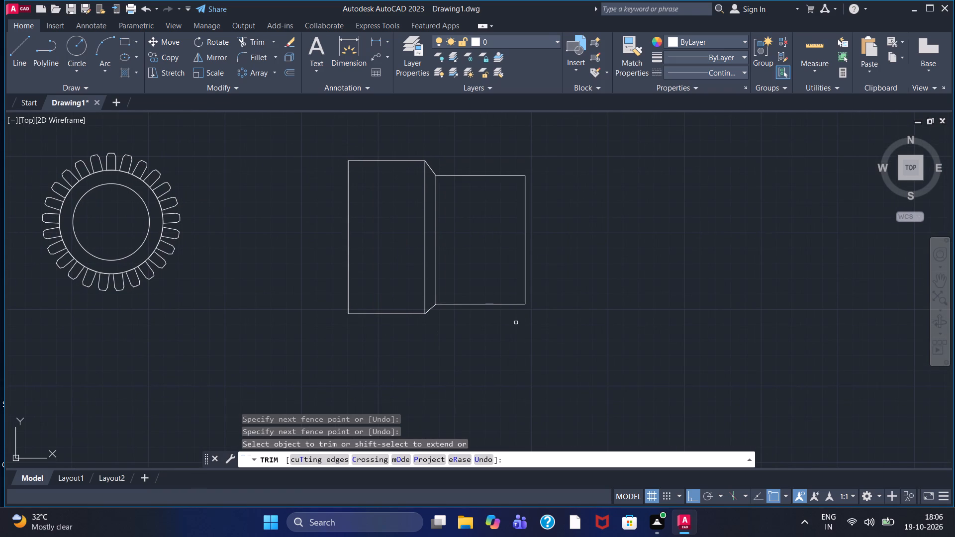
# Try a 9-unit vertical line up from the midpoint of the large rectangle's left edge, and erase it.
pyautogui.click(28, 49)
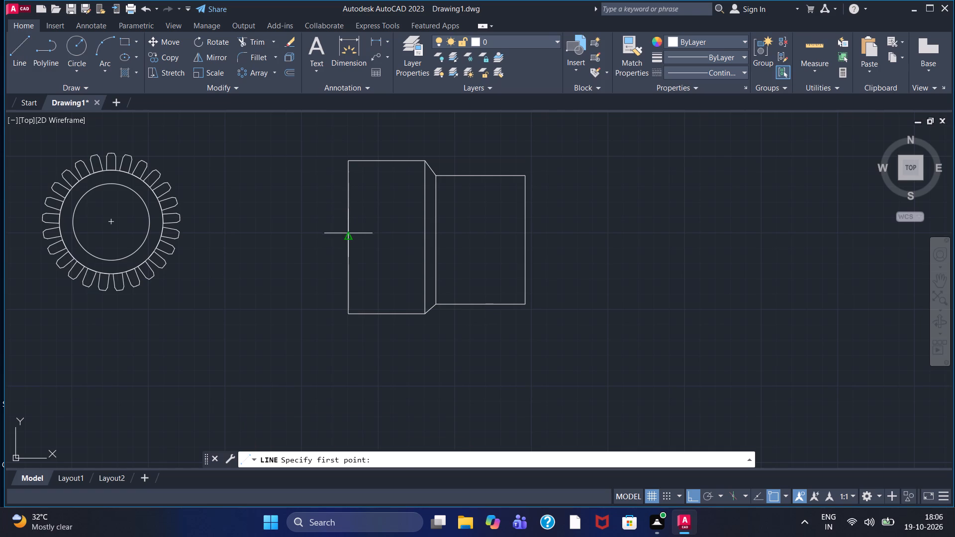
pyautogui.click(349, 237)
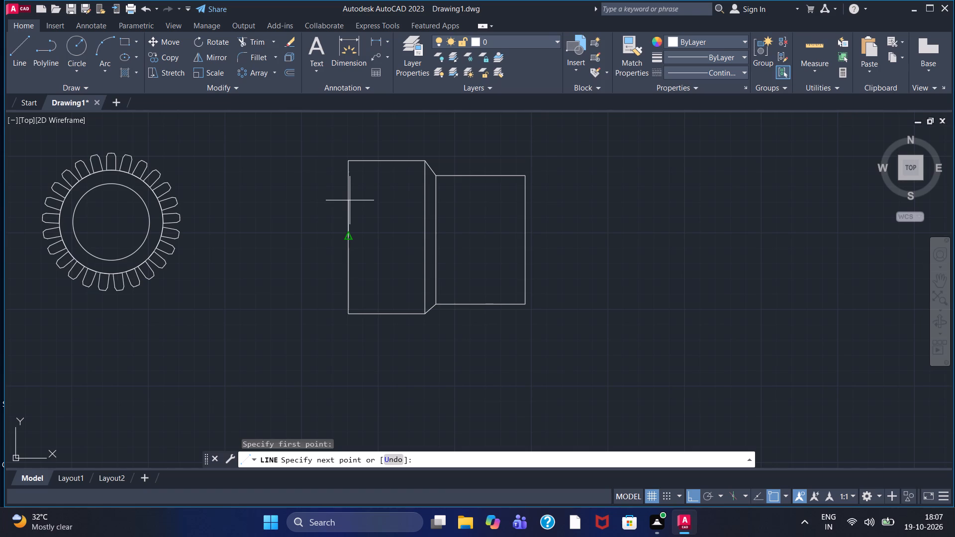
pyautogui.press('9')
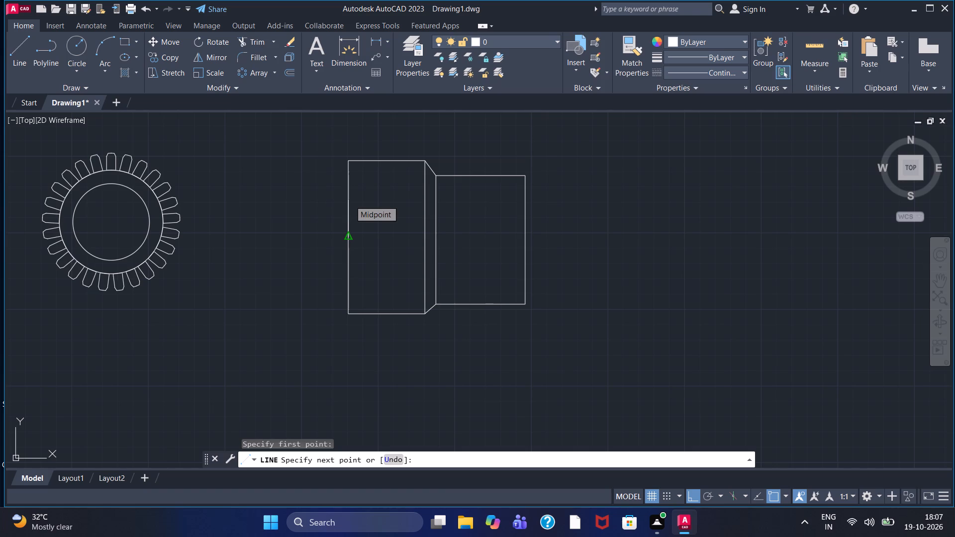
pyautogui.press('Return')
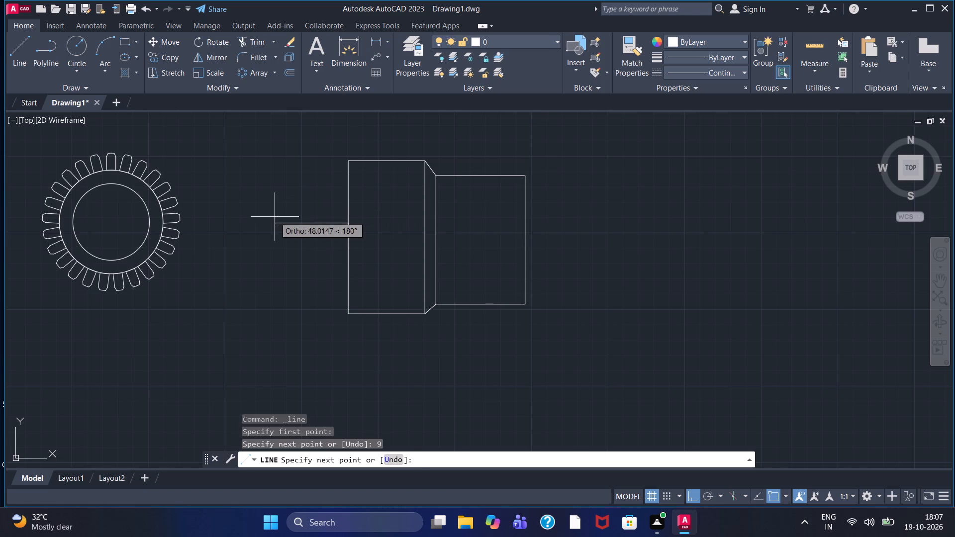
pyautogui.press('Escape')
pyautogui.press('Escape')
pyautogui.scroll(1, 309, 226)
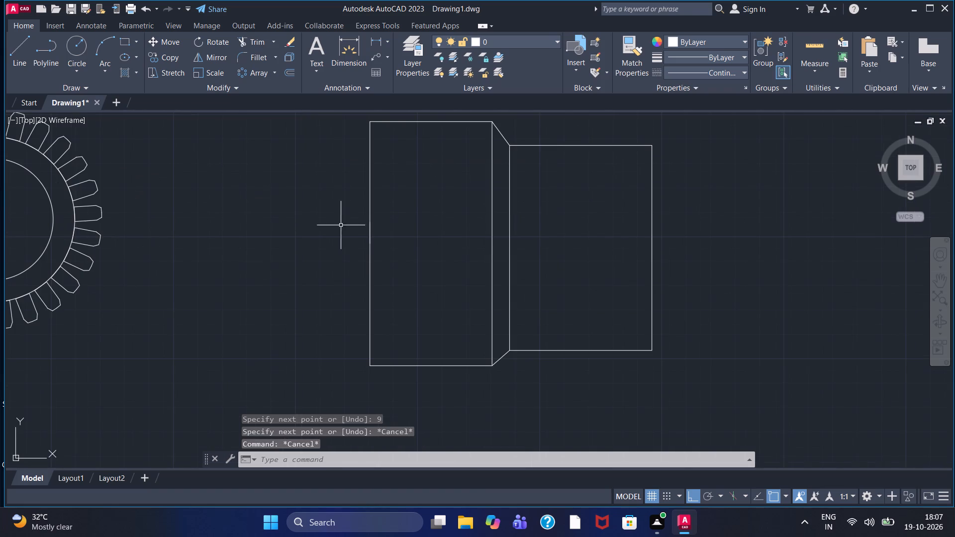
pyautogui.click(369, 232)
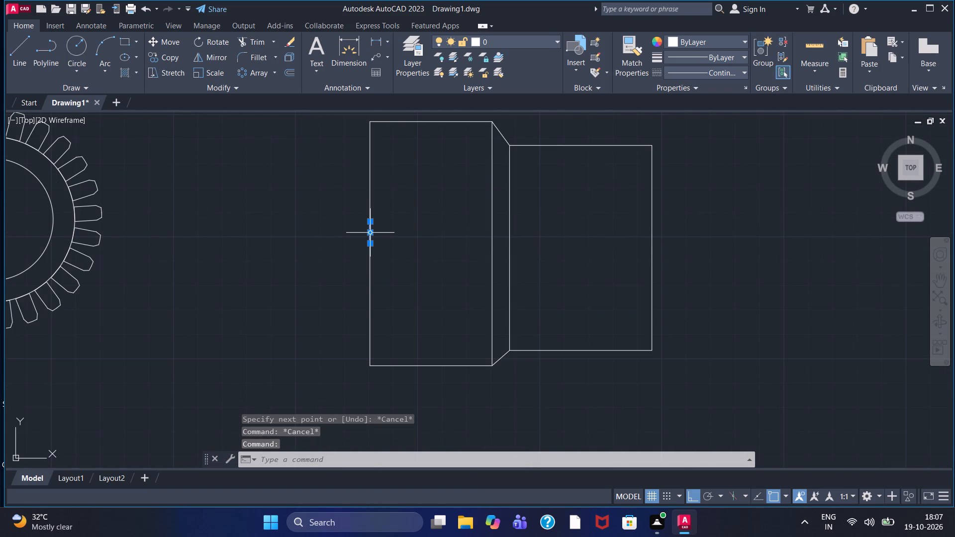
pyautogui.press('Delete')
# Draw a 40-high shaft outward from the large rectangle's left edge, starting 20 above the edge's midpoint, and trim the overhang inside the rectangle.
pyautogui.click(26, 60)
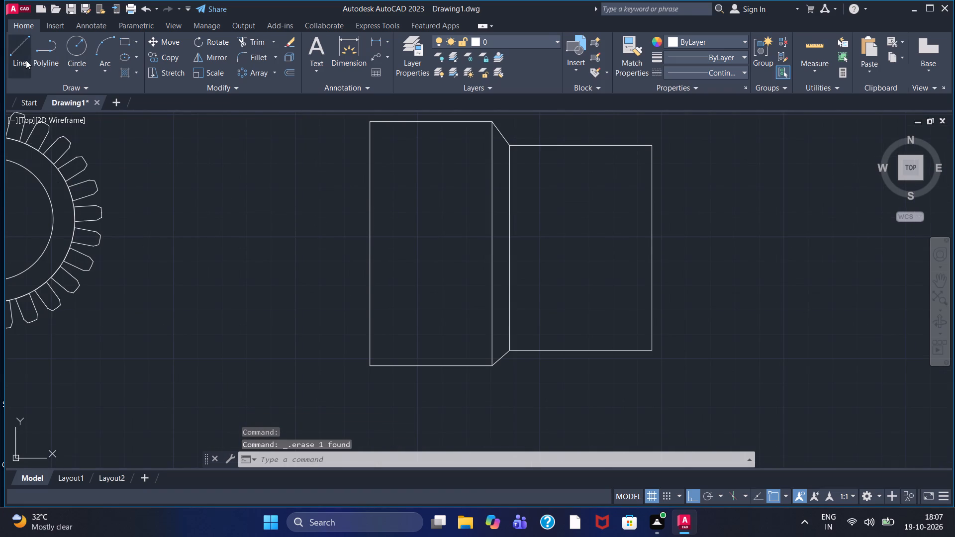
pyautogui.click(371, 246)
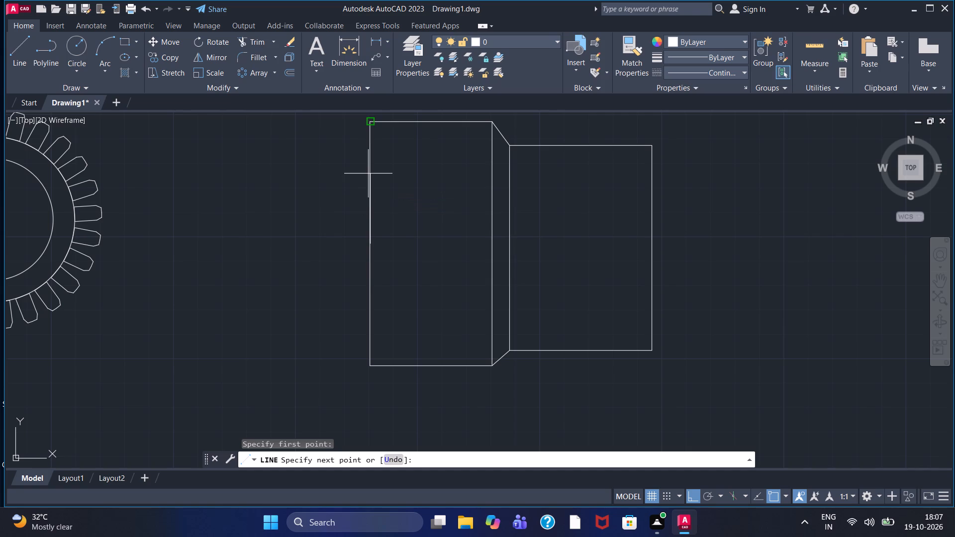
pyautogui.write('20')
pyautogui.press('Return')
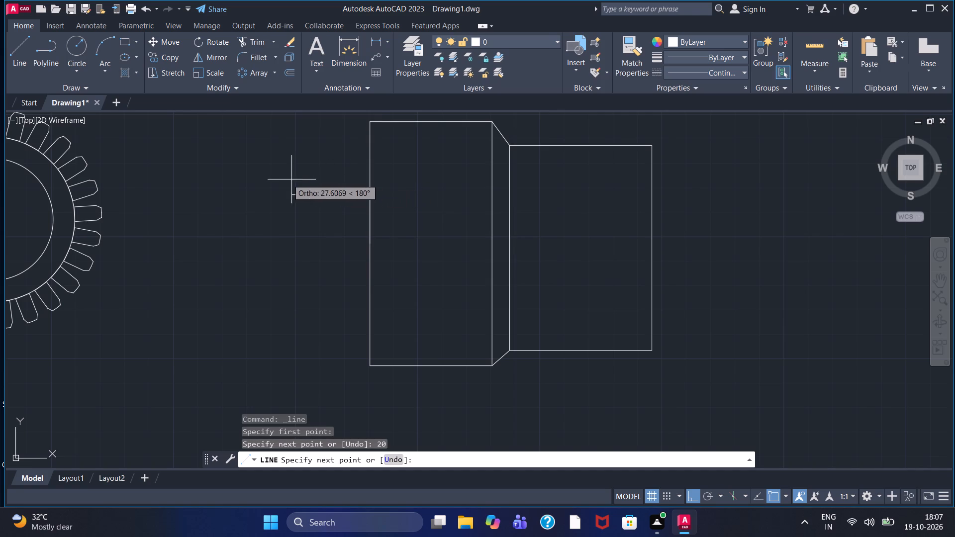
pyautogui.click(222, 211)
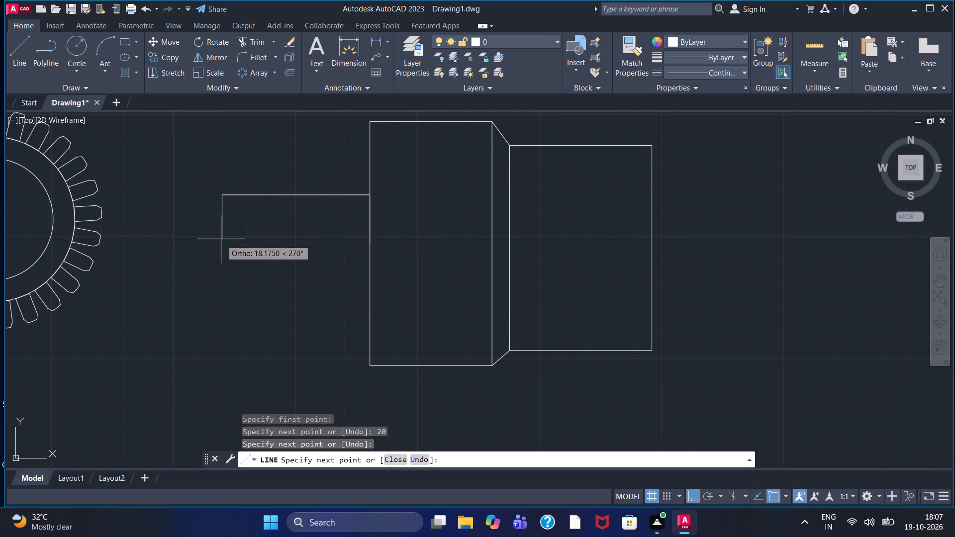
pyautogui.write('40')
pyautogui.press('Return')
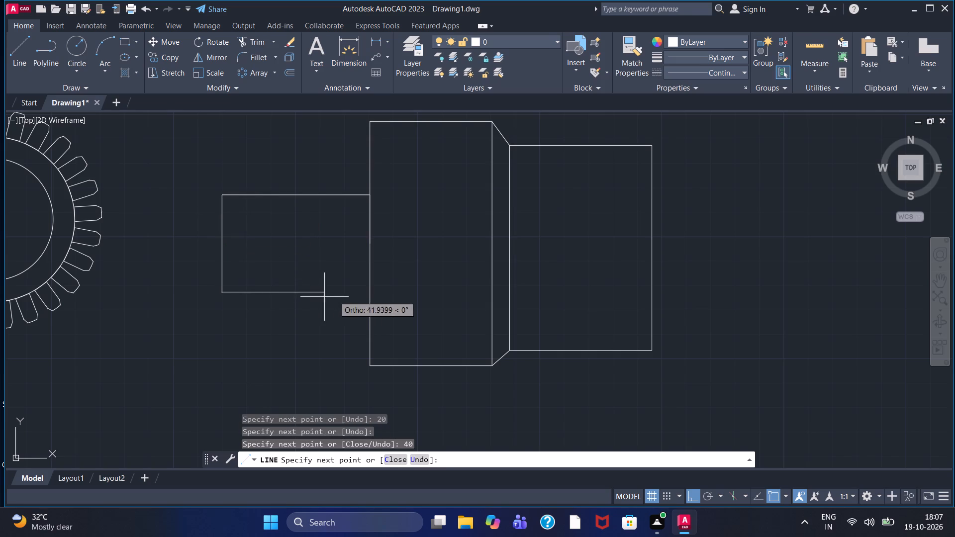
pyautogui.click(385, 298)
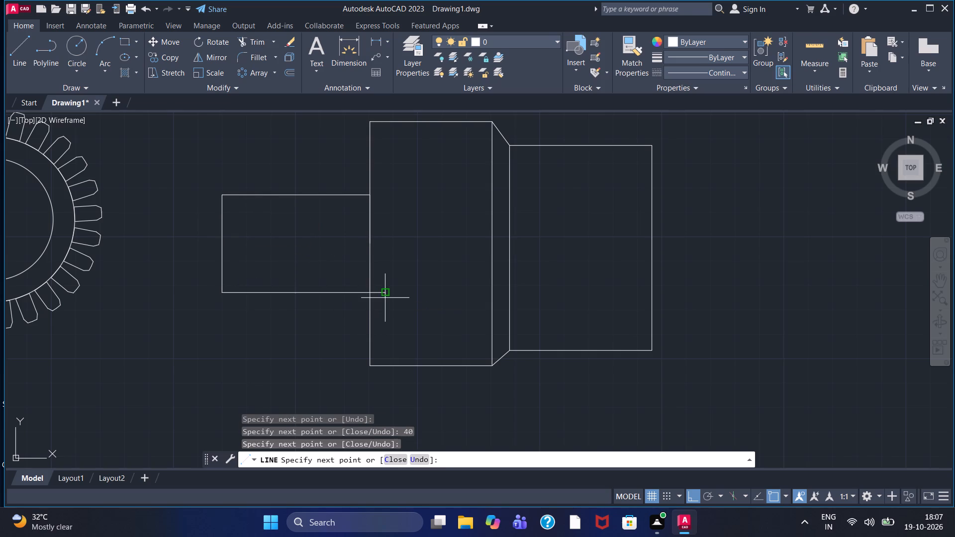
pyautogui.rightClick(385, 298)
pyautogui.click(410, 299)
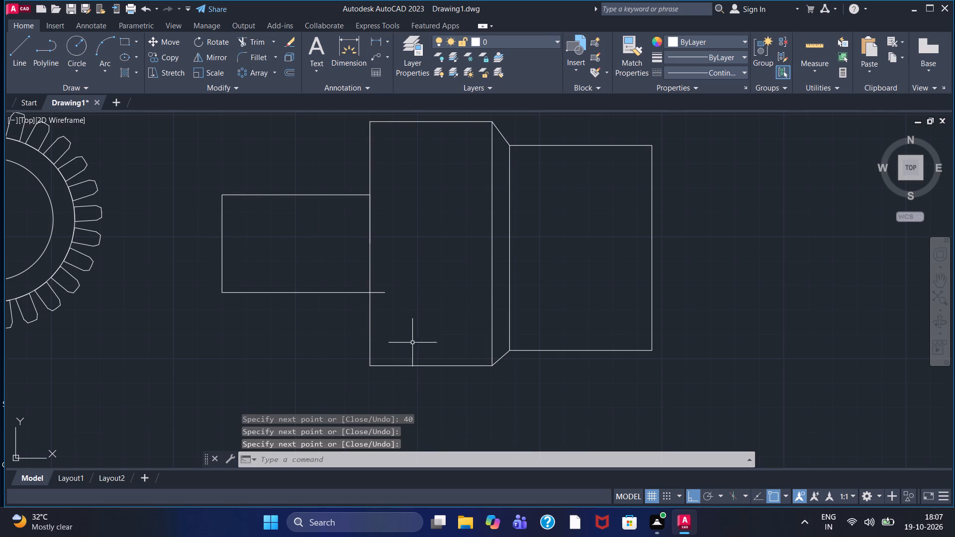
pyautogui.click(263, 46)
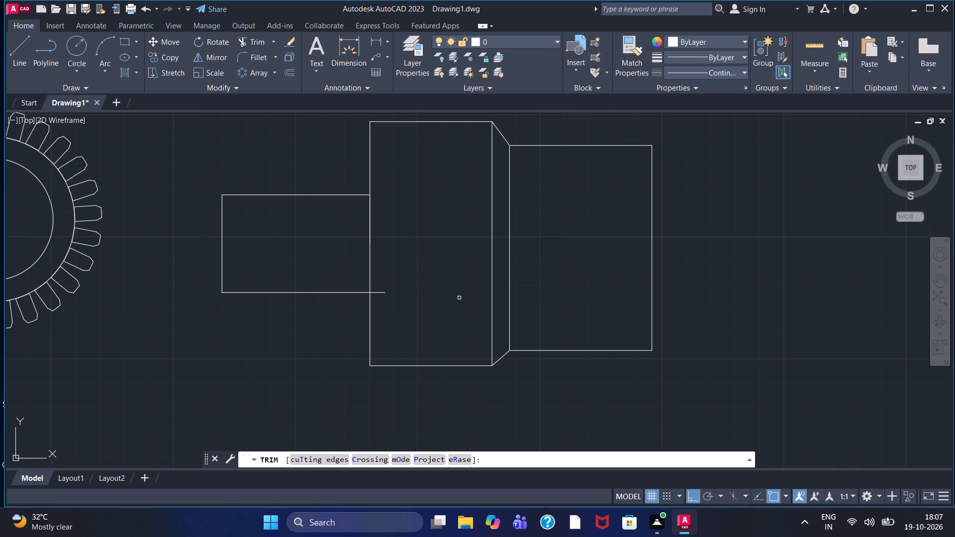
pyautogui.moveTo(374, 305); pyautogui.dragTo(382, 283)
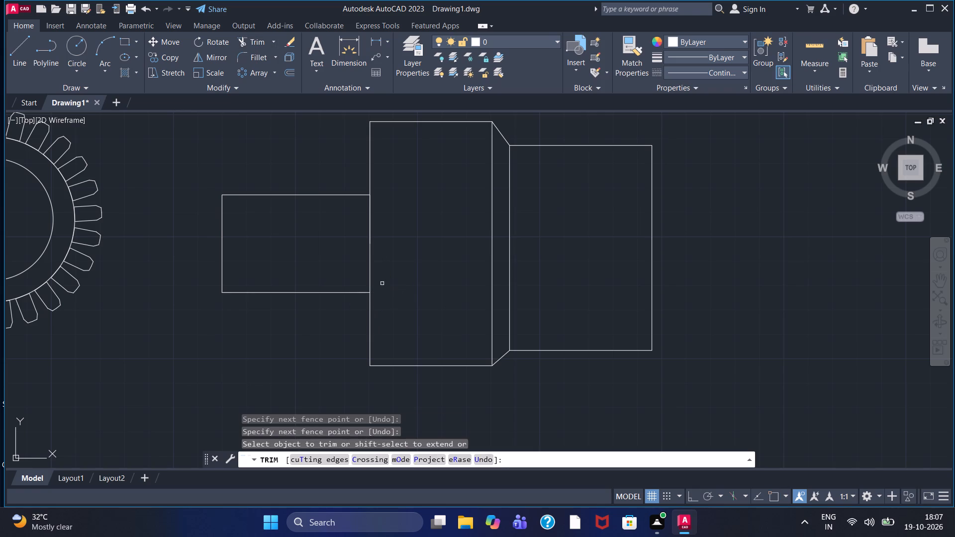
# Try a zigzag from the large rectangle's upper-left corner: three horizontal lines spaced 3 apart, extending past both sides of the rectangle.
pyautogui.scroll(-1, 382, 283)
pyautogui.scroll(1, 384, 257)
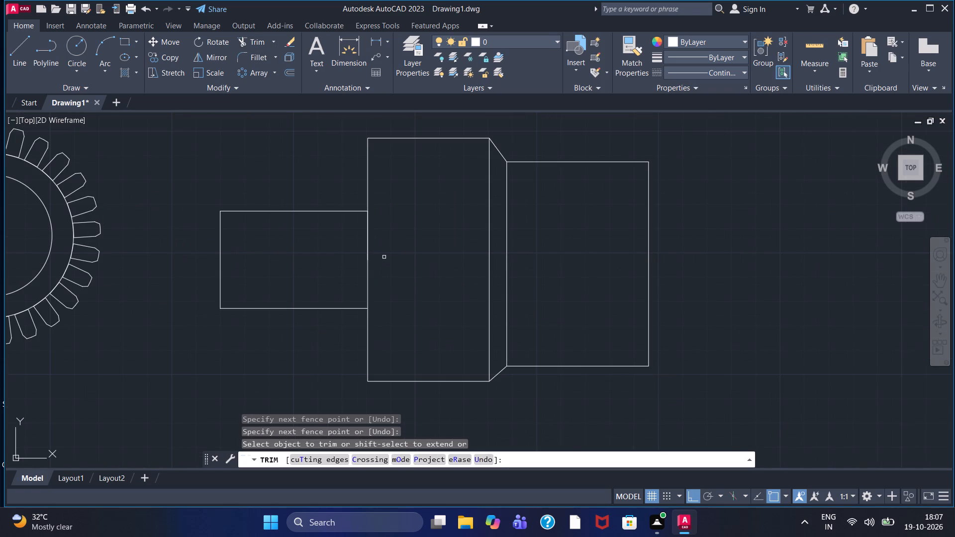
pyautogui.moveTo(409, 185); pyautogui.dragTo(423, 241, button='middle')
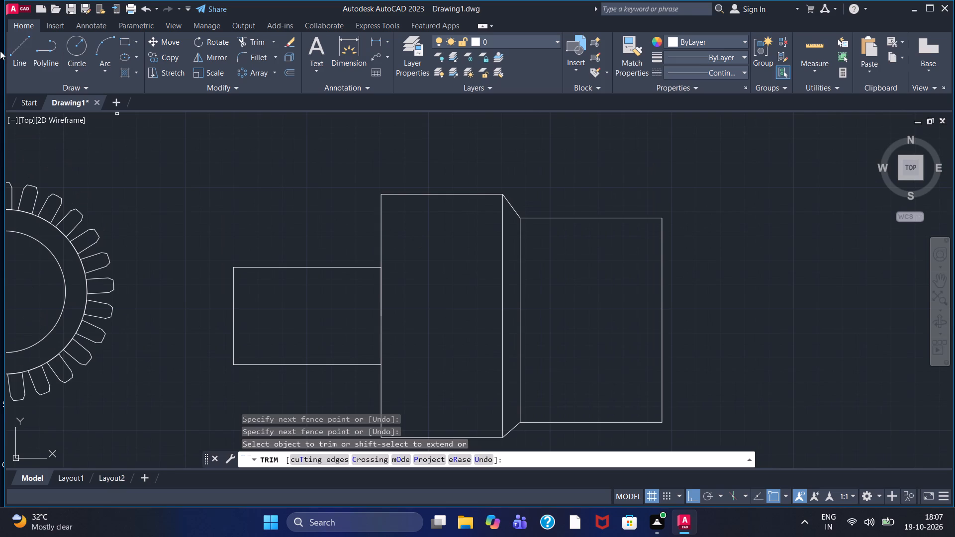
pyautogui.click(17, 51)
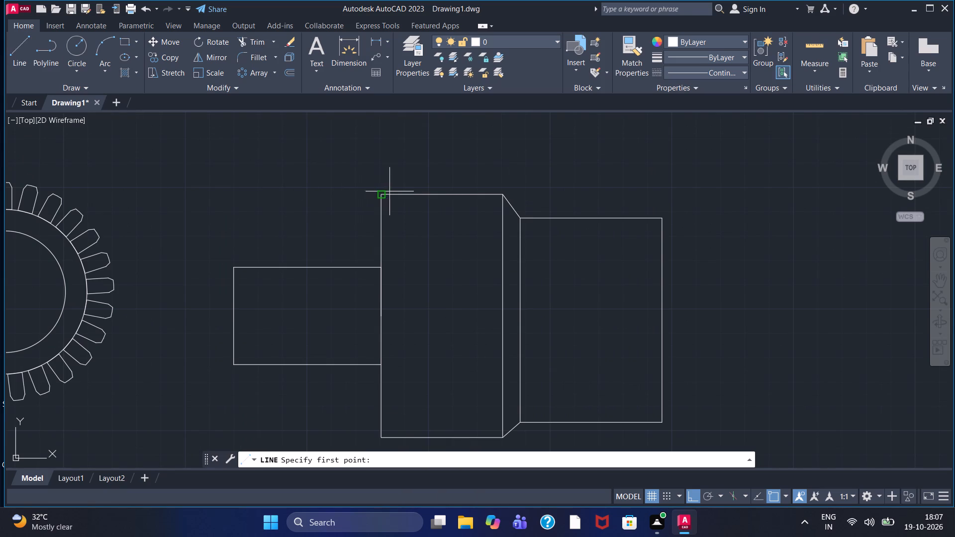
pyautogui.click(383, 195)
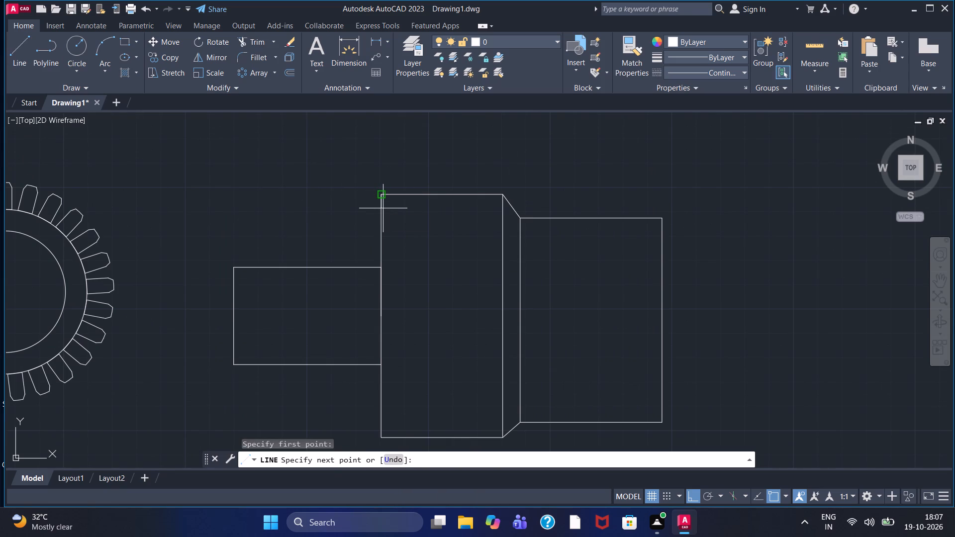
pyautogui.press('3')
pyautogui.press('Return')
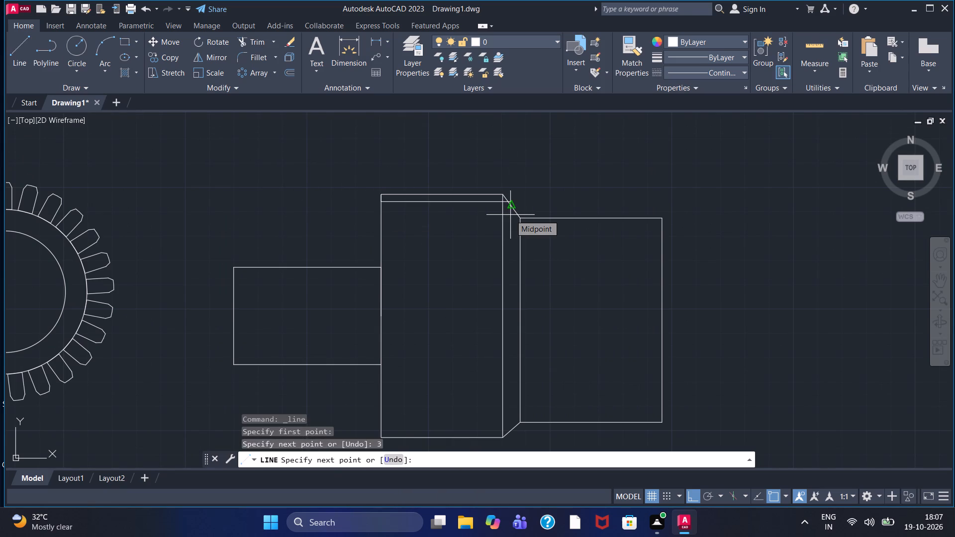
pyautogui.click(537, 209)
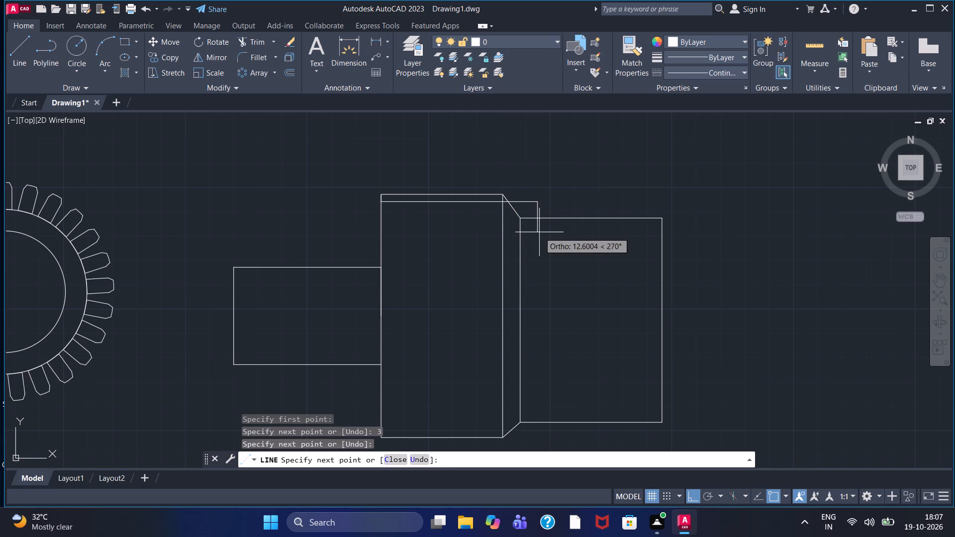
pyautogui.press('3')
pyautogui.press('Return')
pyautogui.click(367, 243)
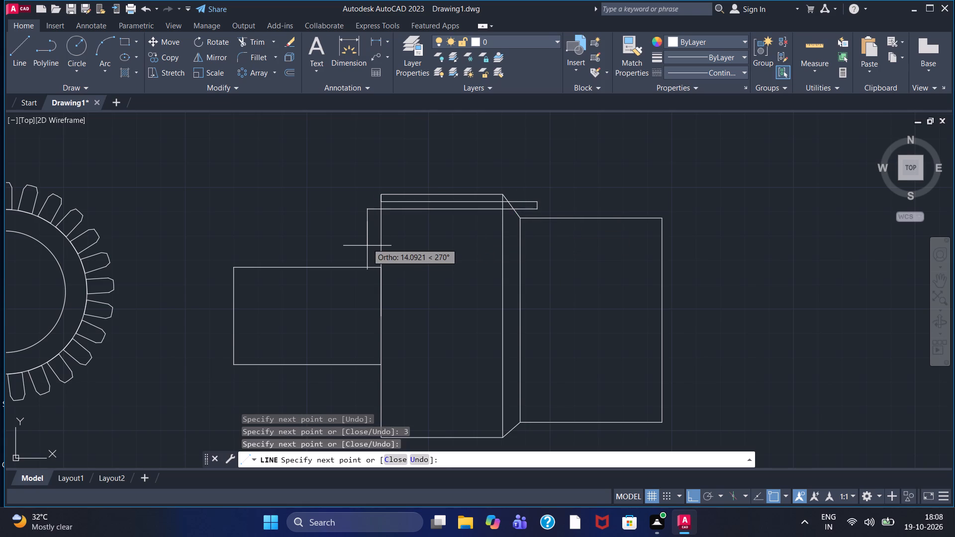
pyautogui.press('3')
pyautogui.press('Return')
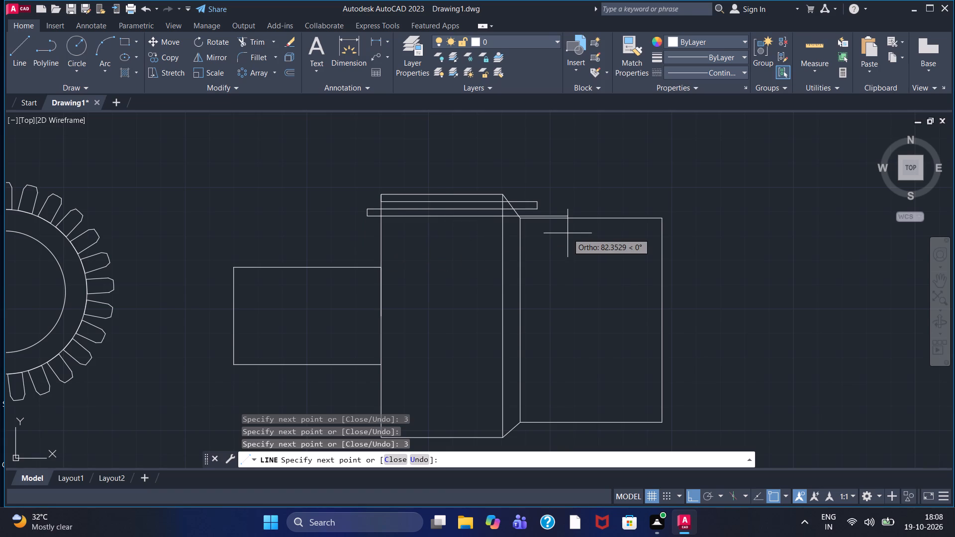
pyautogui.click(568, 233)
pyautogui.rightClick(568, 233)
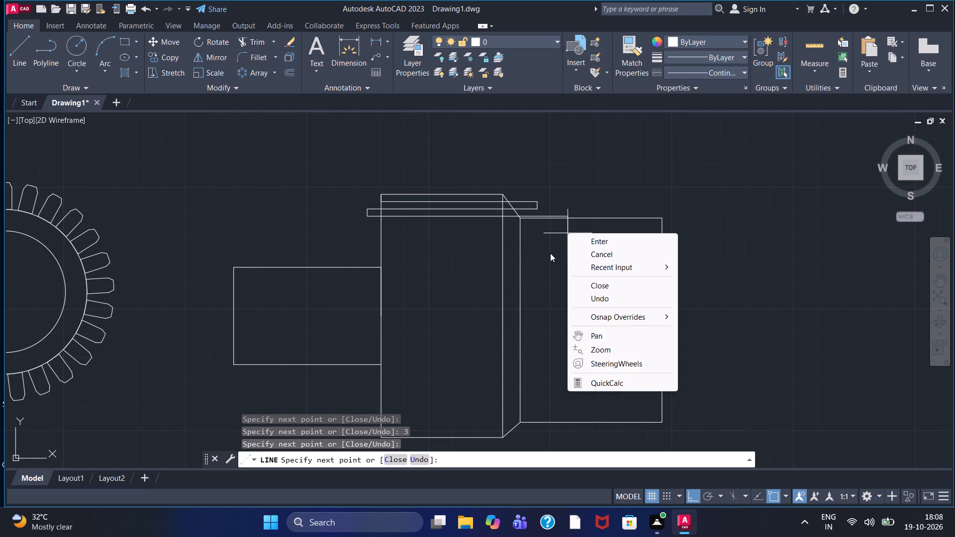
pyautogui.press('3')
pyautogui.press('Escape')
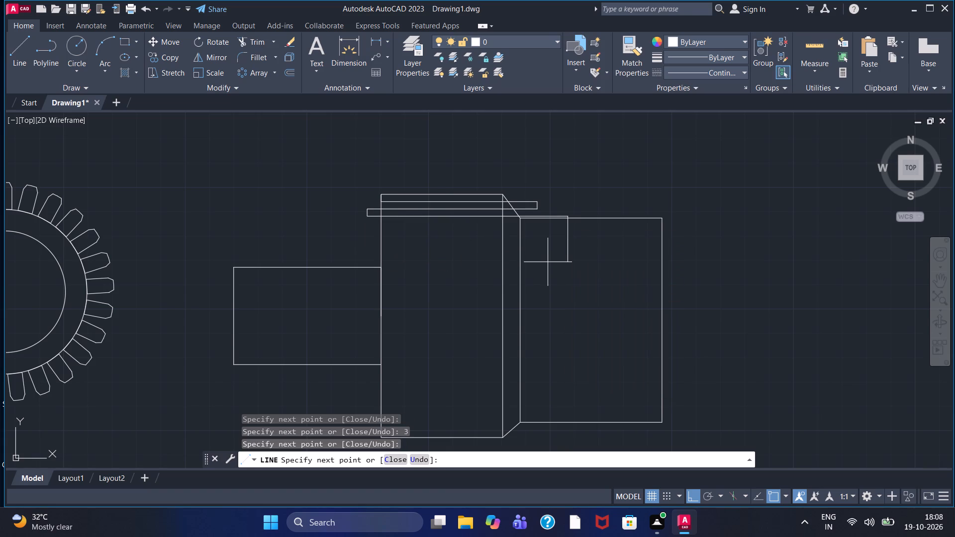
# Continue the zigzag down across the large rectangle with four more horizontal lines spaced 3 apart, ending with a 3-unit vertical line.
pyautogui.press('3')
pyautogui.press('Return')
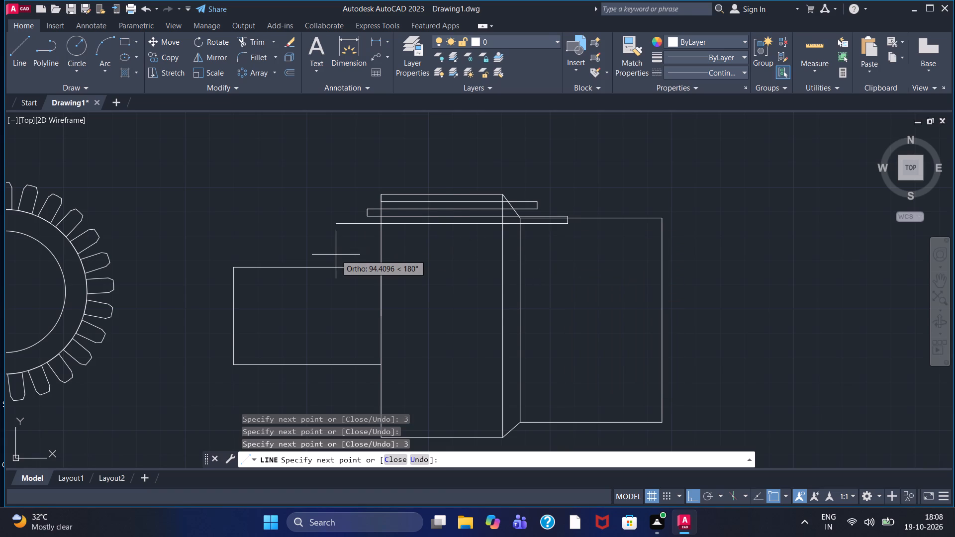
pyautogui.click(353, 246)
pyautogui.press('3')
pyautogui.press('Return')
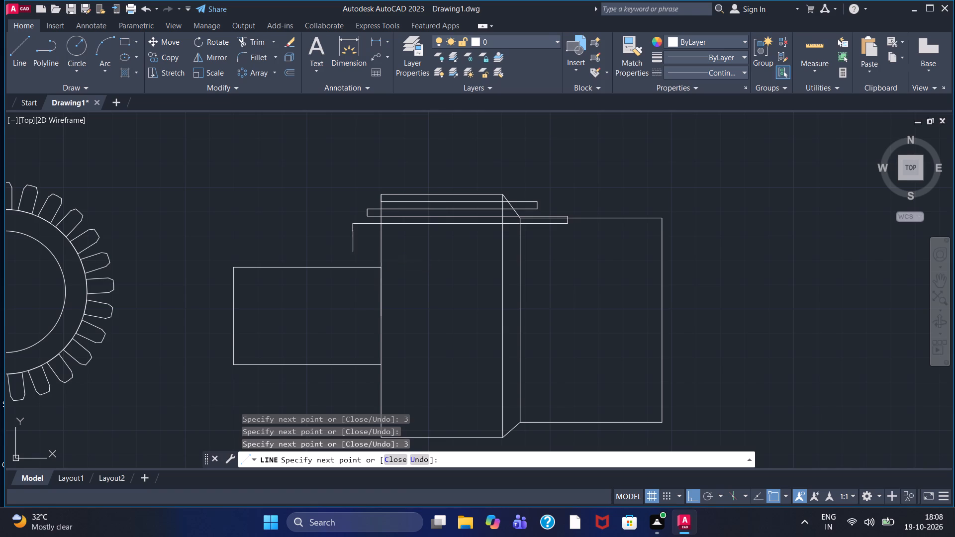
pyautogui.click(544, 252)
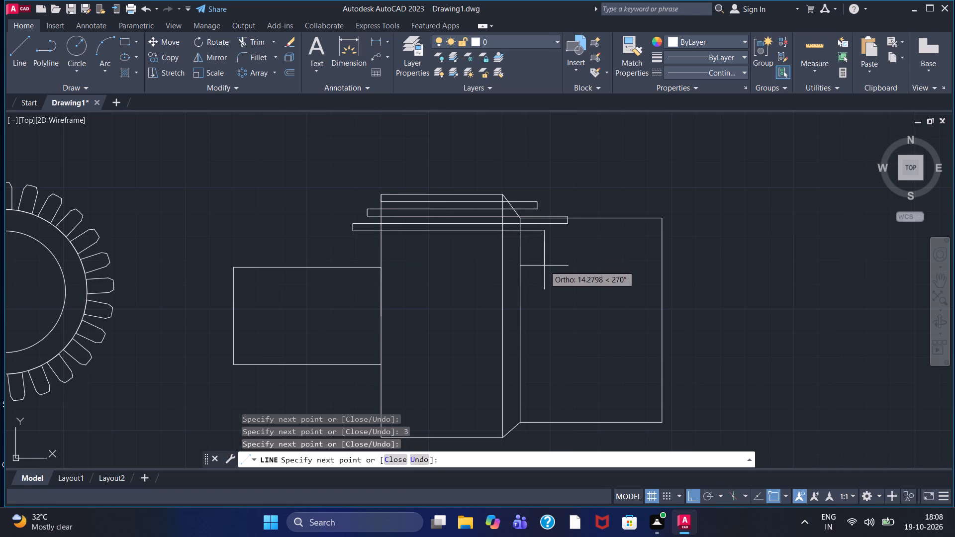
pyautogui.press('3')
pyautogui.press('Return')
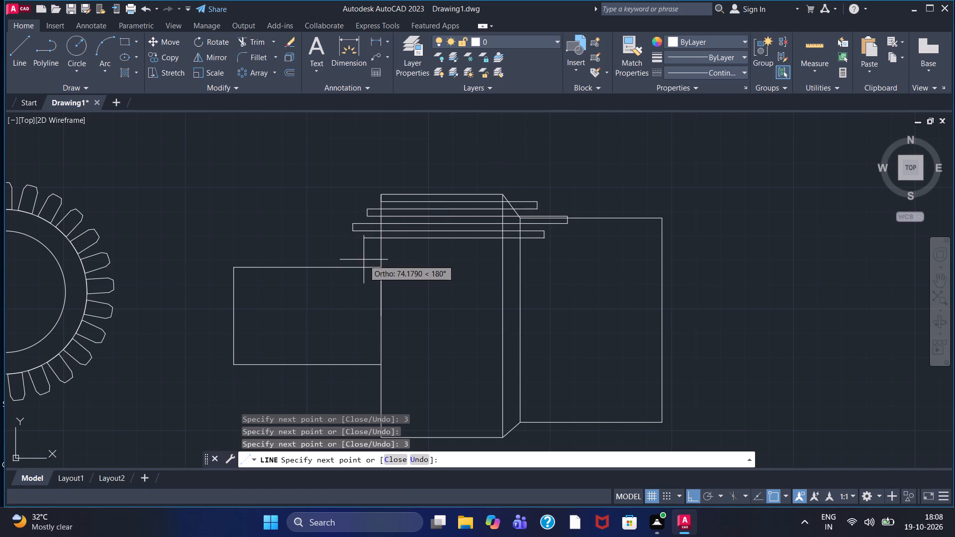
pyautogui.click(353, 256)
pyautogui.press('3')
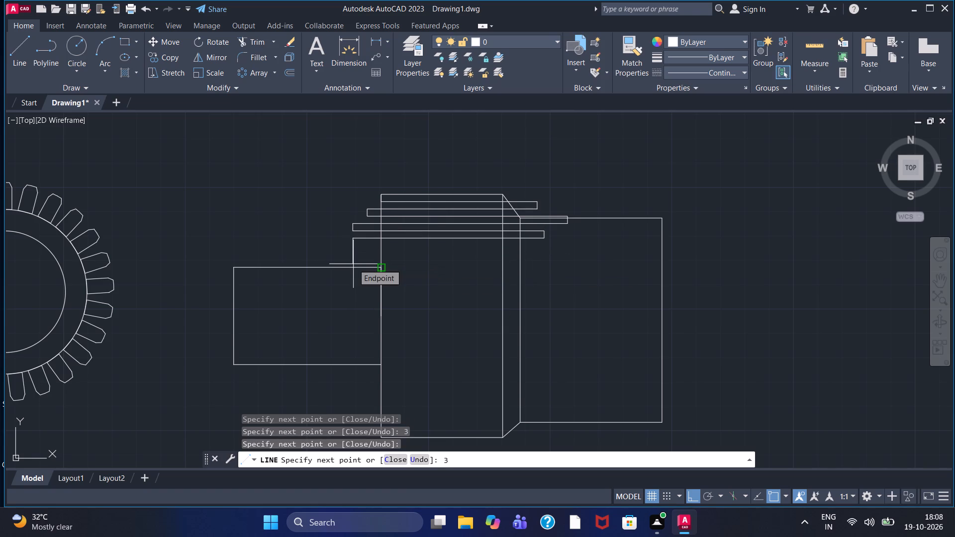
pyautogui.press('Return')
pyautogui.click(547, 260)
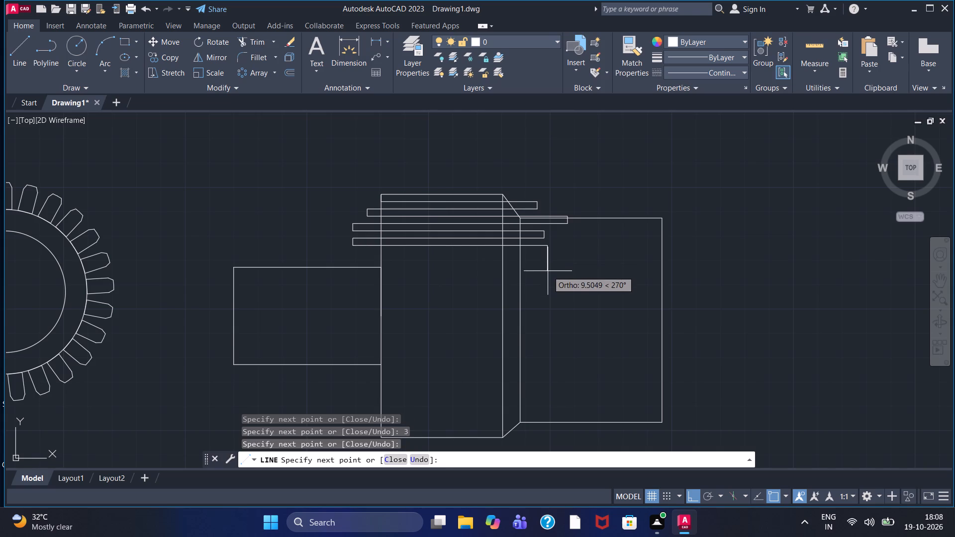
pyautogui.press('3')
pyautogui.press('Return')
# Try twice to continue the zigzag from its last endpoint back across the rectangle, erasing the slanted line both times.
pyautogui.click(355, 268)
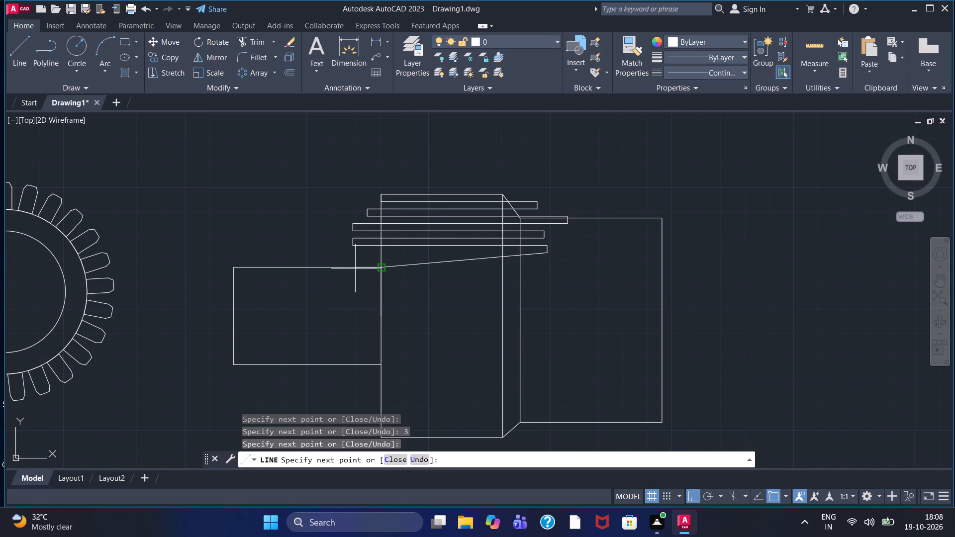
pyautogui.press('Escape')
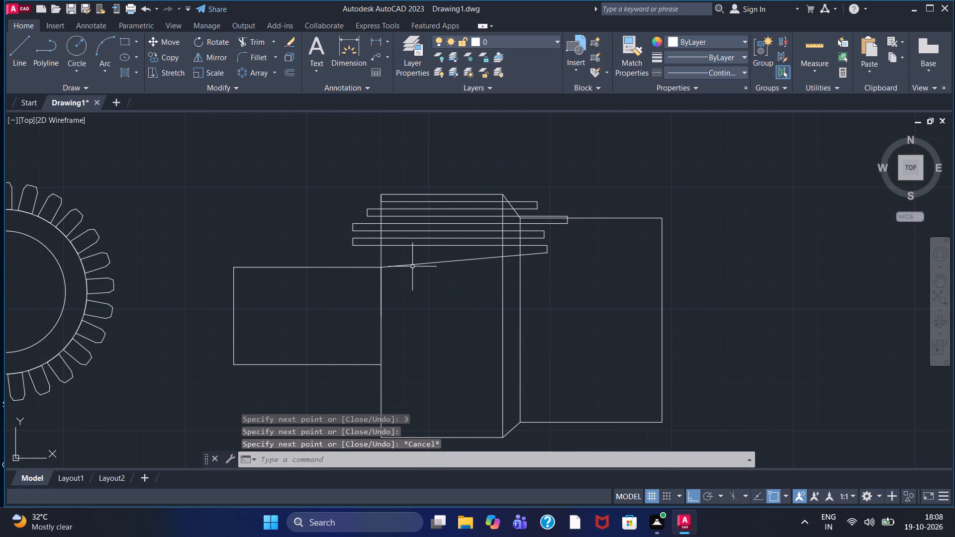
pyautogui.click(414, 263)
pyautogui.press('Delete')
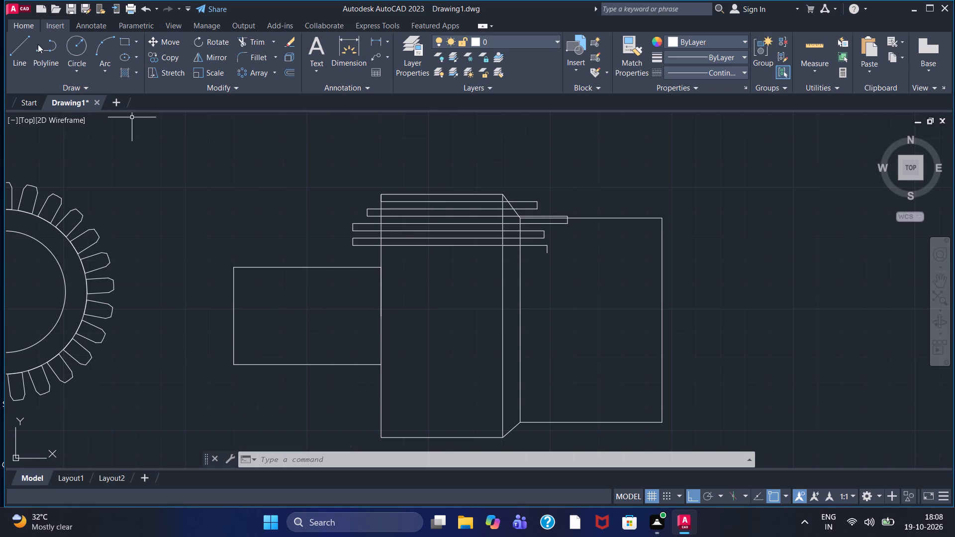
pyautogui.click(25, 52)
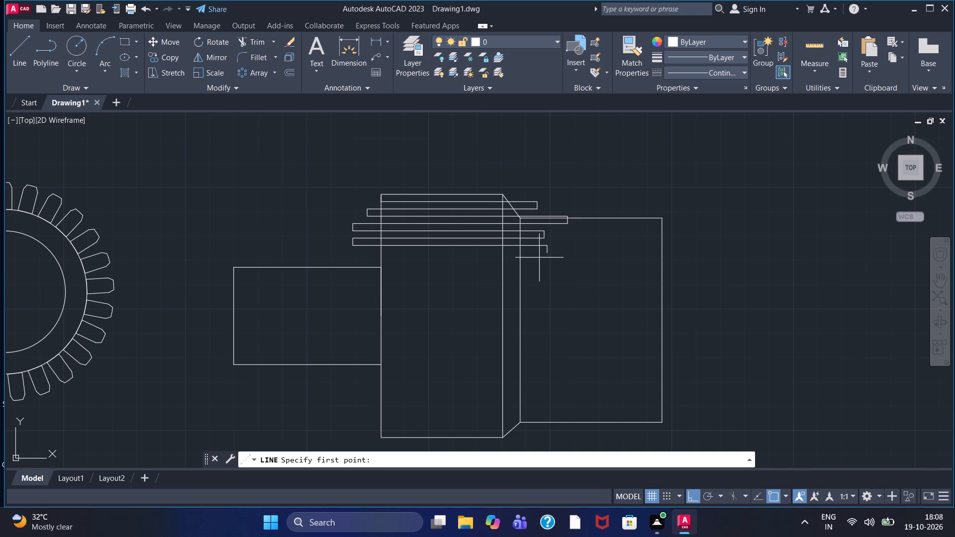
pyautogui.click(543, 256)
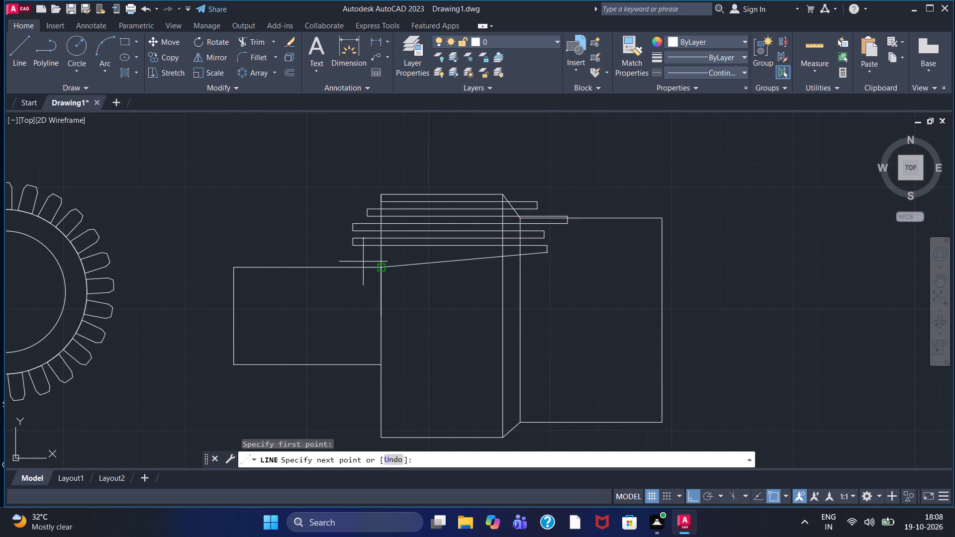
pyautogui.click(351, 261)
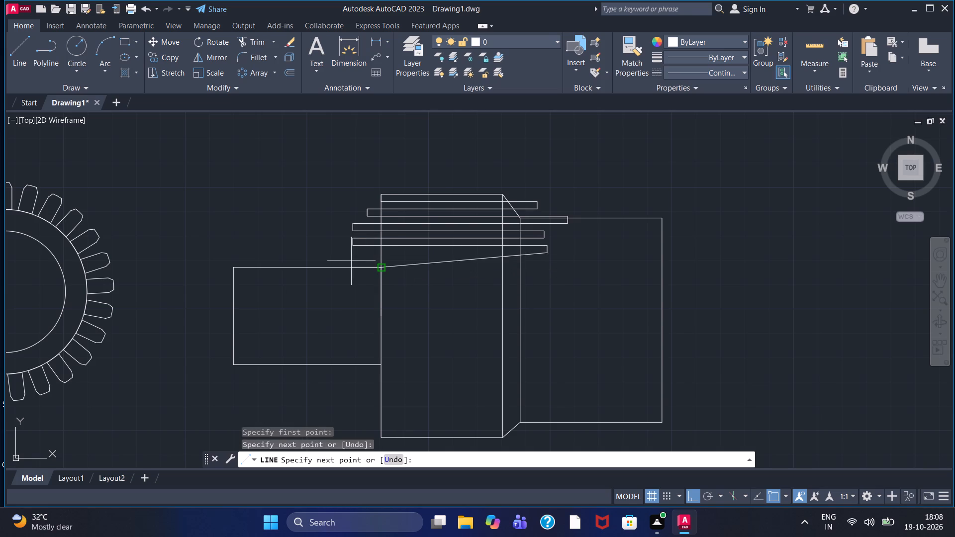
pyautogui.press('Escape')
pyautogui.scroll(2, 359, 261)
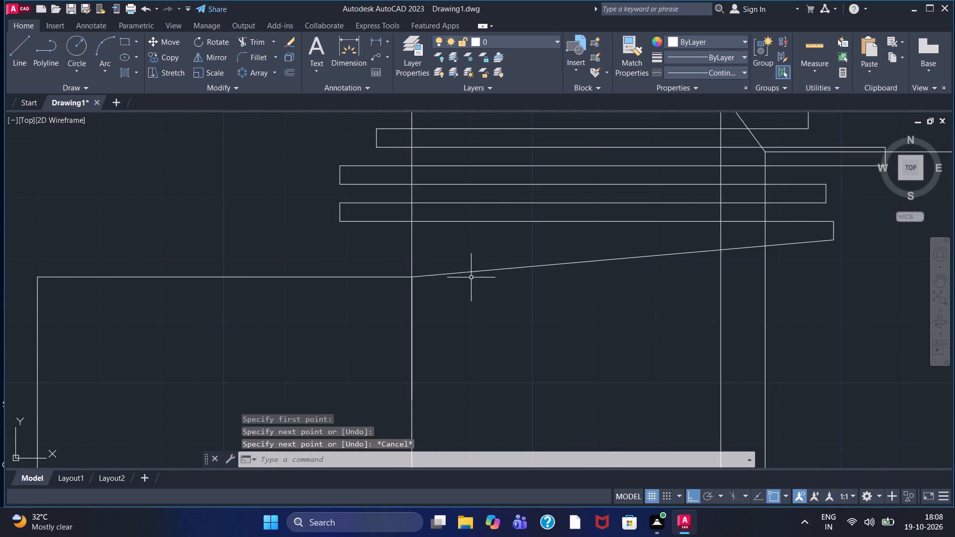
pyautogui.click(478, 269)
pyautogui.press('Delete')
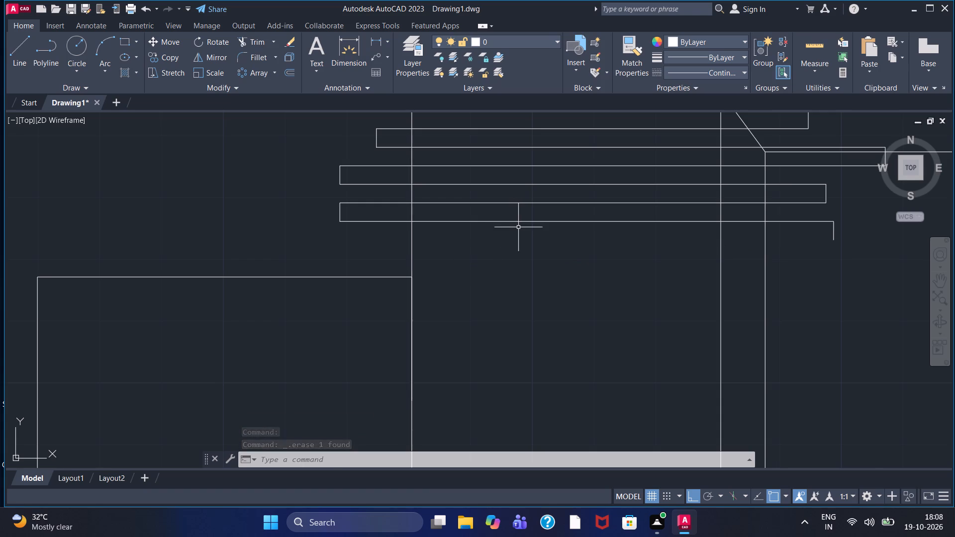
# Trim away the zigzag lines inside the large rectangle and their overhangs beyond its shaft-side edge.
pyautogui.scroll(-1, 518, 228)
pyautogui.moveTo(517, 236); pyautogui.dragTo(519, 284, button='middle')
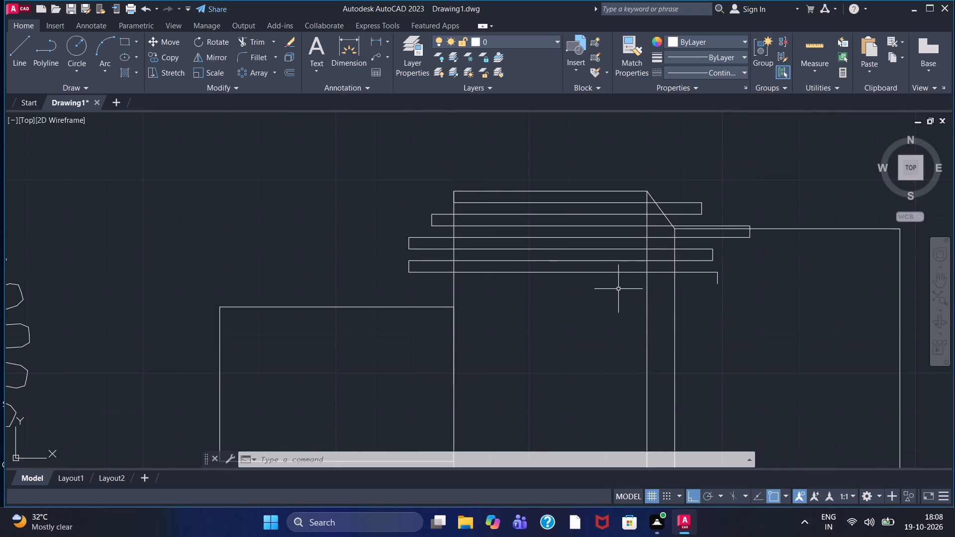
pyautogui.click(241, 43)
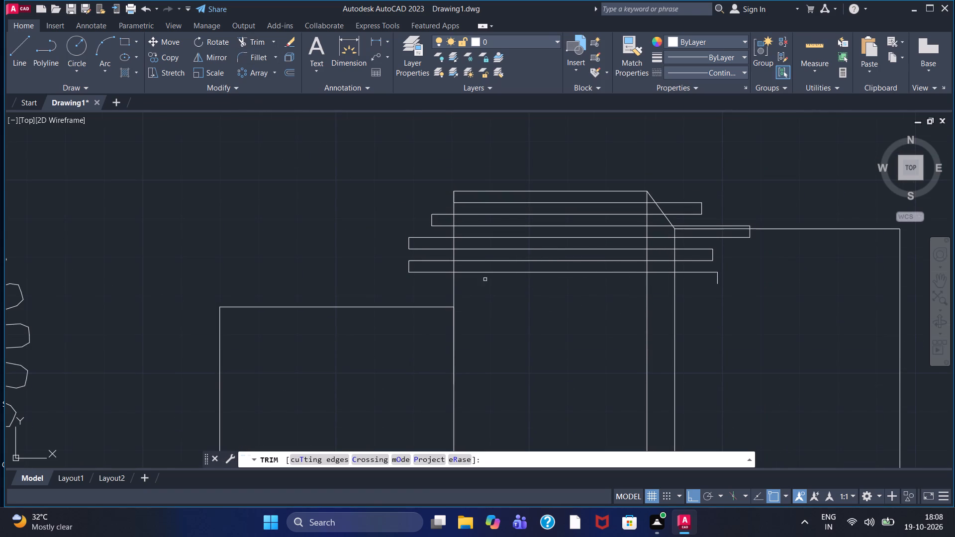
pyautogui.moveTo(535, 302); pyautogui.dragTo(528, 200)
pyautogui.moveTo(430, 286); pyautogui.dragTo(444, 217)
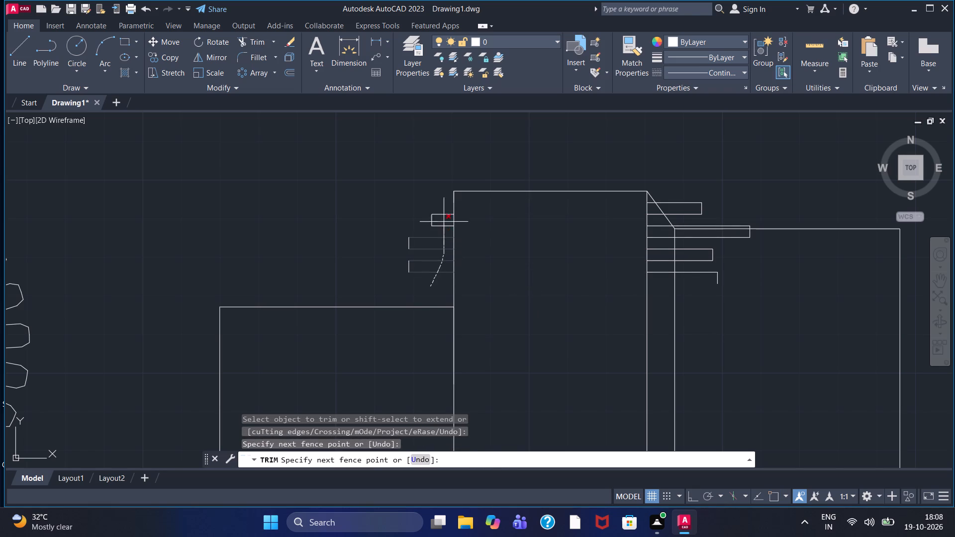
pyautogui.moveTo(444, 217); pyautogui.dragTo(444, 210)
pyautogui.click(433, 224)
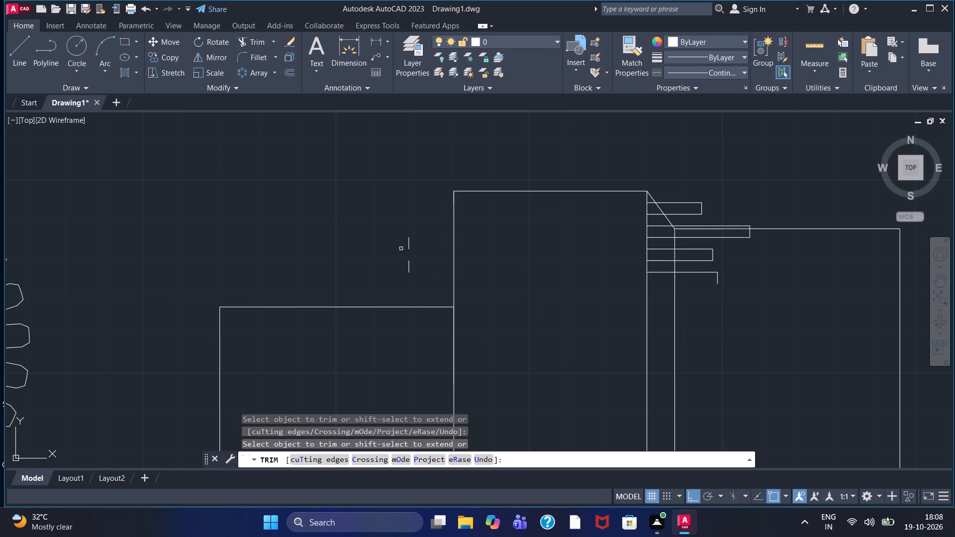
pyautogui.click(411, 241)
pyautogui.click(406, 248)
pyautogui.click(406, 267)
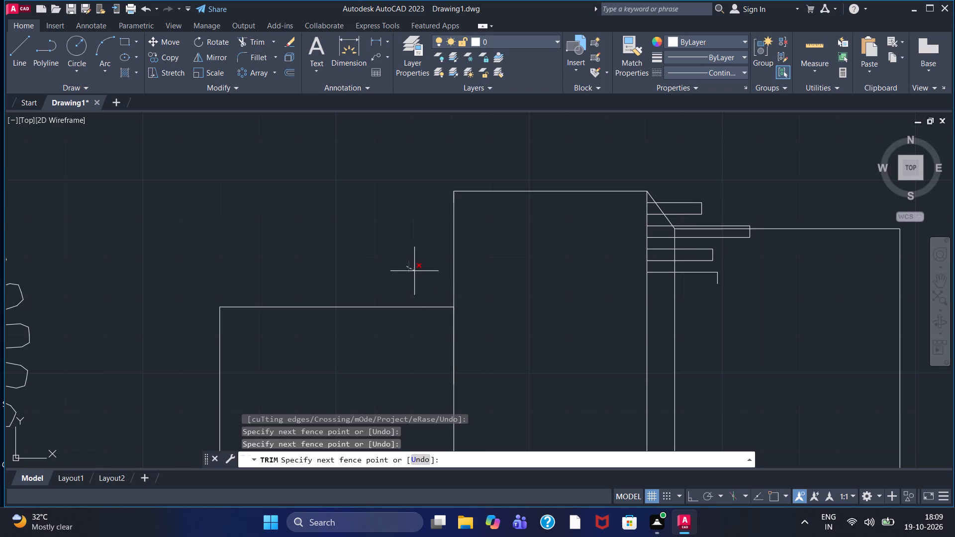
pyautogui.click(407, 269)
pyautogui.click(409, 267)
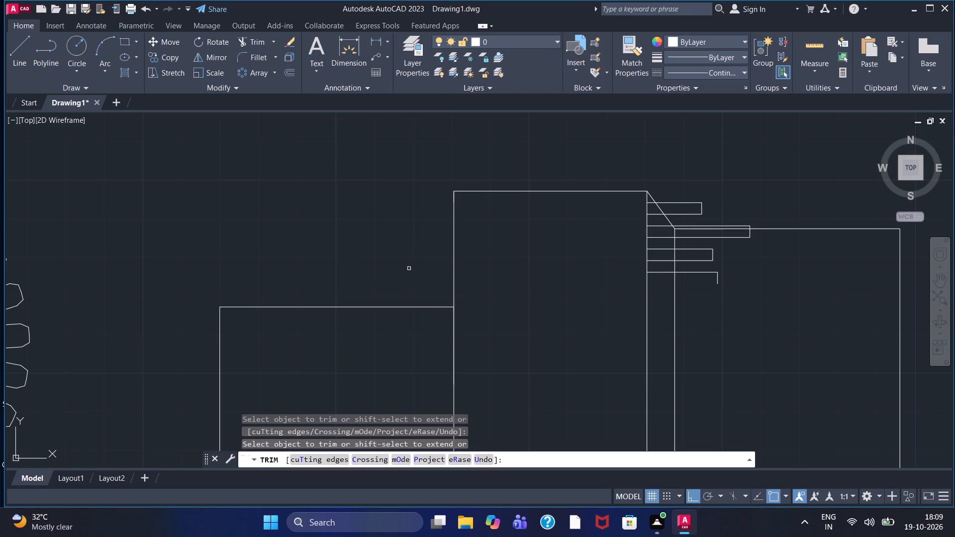
# Trim away the zigzag remnants above the slanted edge and inside the narrow tapered strip beside the large rectangle.
pyautogui.moveTo(559, 244); pyautogui.dragTo(402, 258, button='middle')
pyautogui.scroll(1, 427, 252)
pyautogui.moveTo(411, 250); pyautogui.dragTo(364, 232, button='middle')
pyautogui.moveTo(549, 205); pyautogui.dragTo(539, 170)
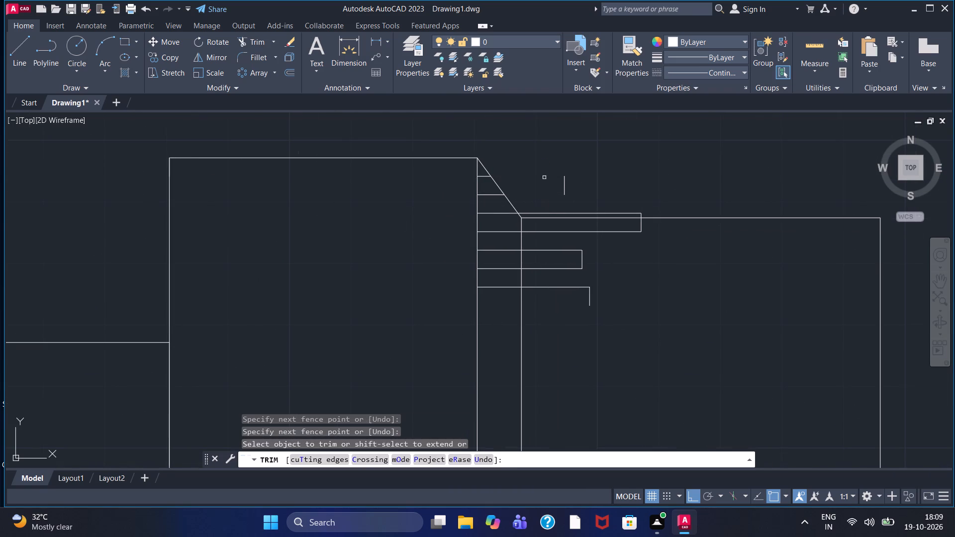
pyautogui.click(565, 181)
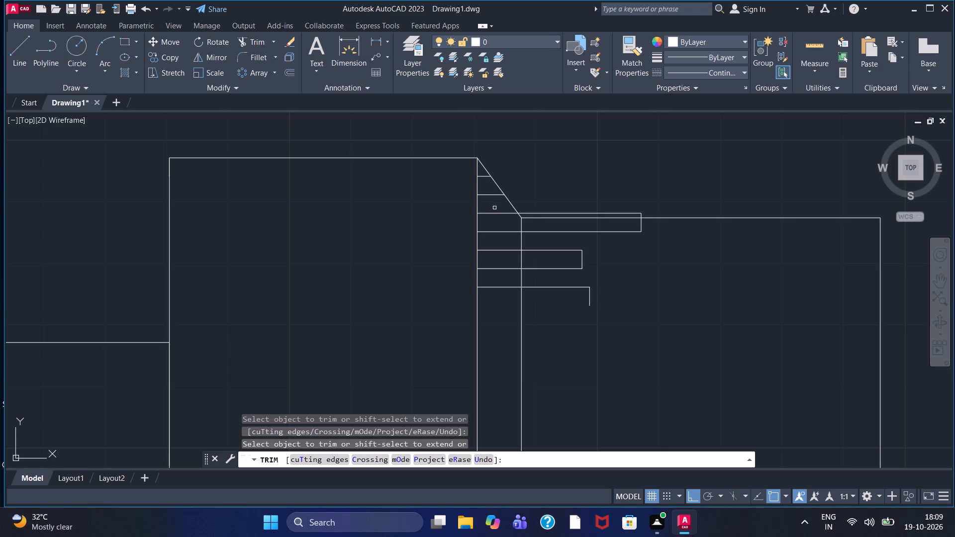
pyautogui.moveTo(494, 208); pyautogui.dragTo(484, 174)
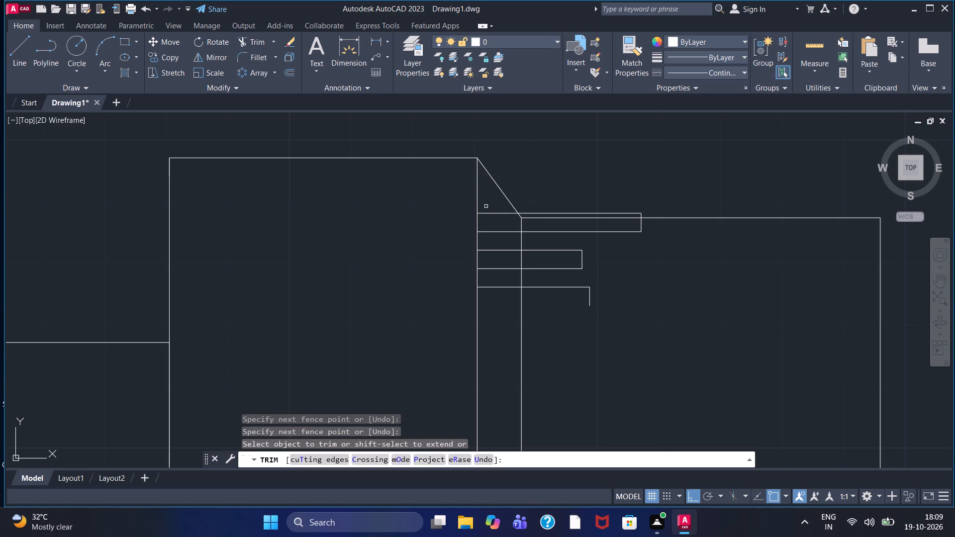
pyautogui.moveTo(489, 206); pyautogui.dragTo(501, 292)
# Trim away the remaining zigzag lines and short vertical stubs inside and just above the shaft section beyond the tapered strip.
pyautogui.moveTo(552, 302); pyautogui.dragTo(561, 231)
pyautogui.doubleClick(561, 231)
pyautogui.click(586, 298)
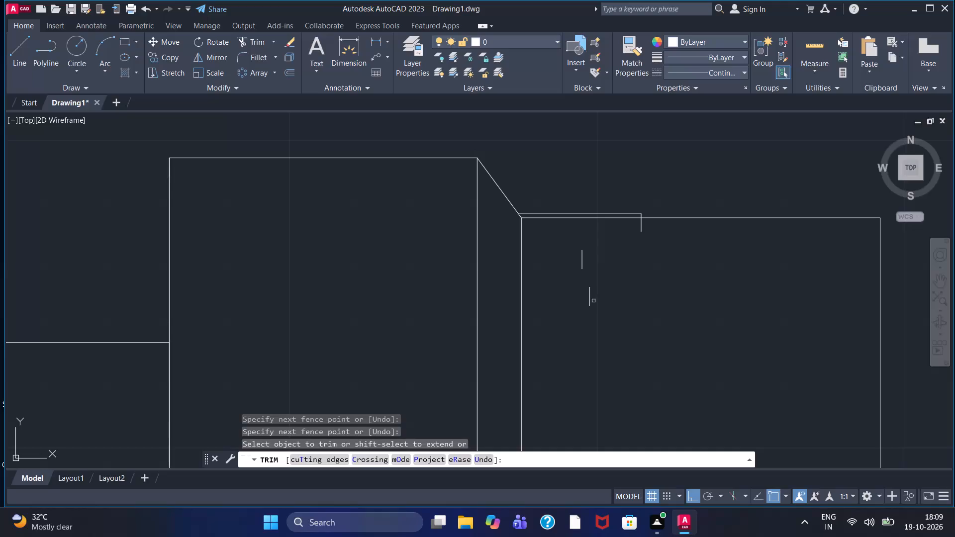
pyautogui.click(588, 301)
pyautogui.click(580, 263)
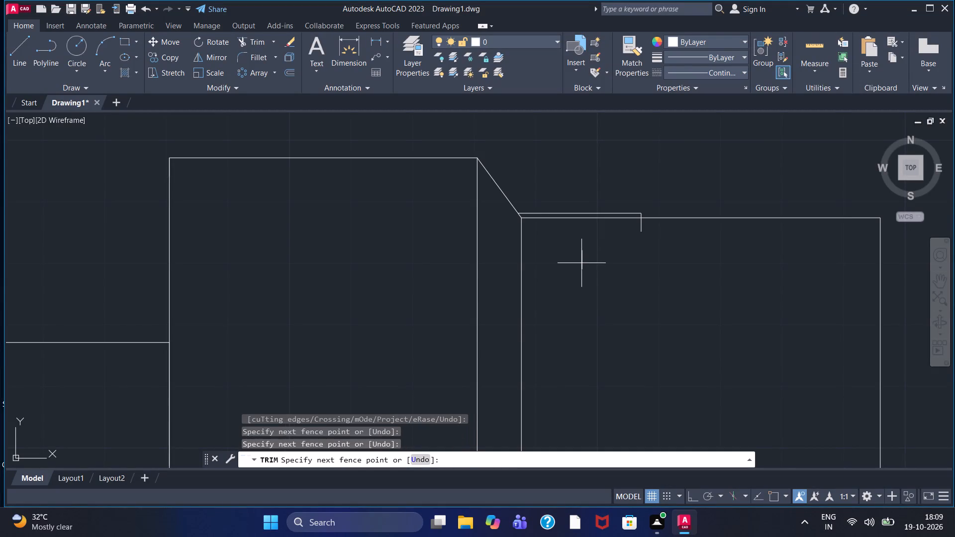
pyautogui.click(584, 260)
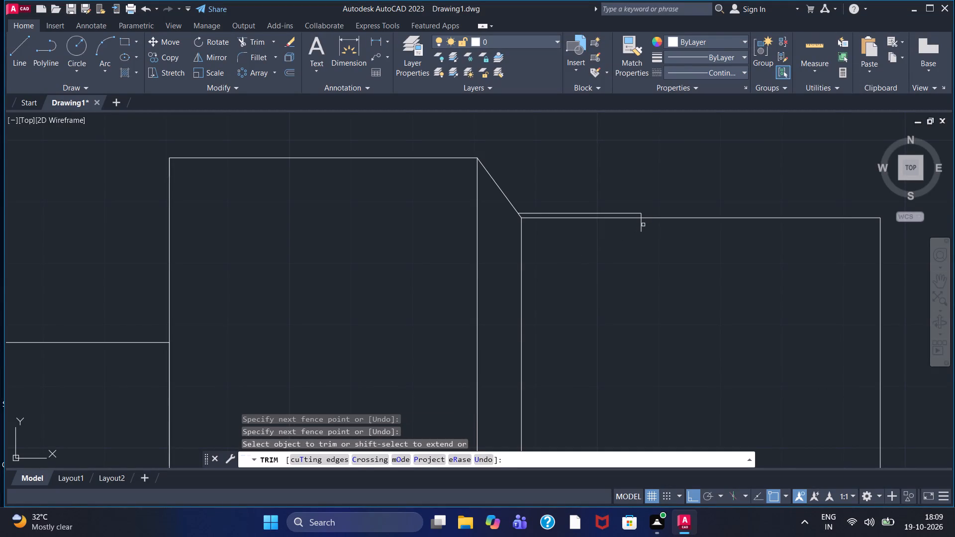
pyautogui.click(641, 226)
pyautogui.scroll(3, 581, 203)
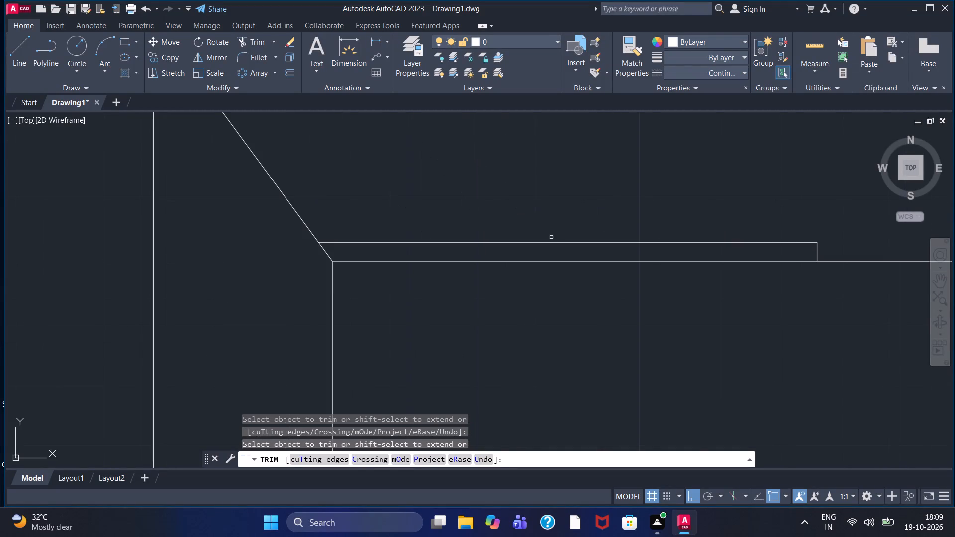
pyautogui.click(551, 244)
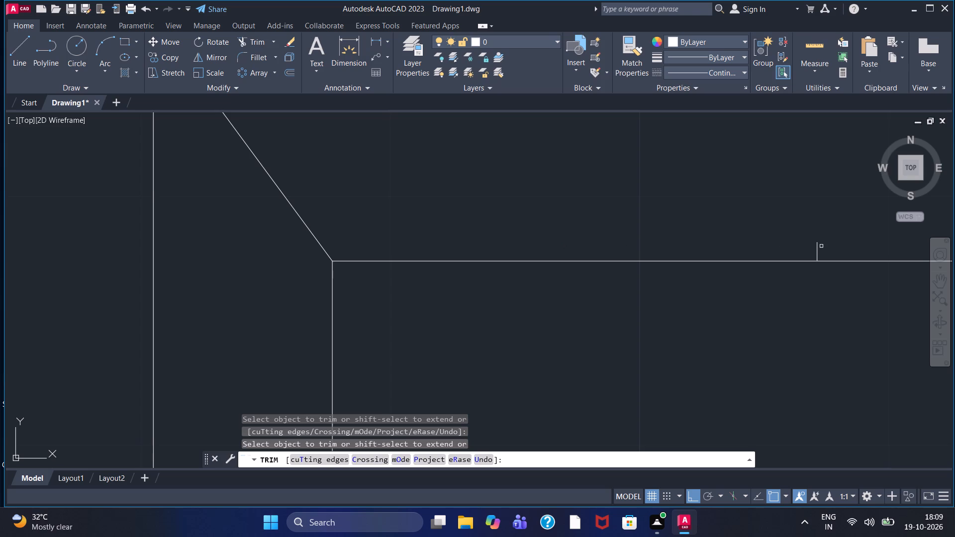
pyautogui.click(819, 248)
# Examine the cleaned-up stepped shaft side view and its proportions beside the 25-tooth gear.
pyautogui.scroll(-1, 788, 248)
pyautogui.scroll(-1, 747, 239)
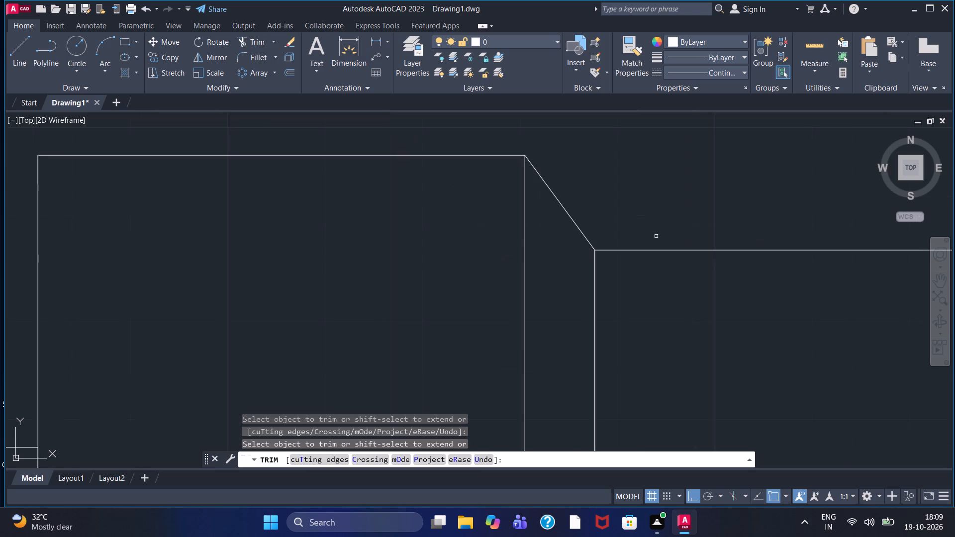
pyautogui.scroll(-1, 651, 232)
pyautogui.scroll(-2, 514, 253)
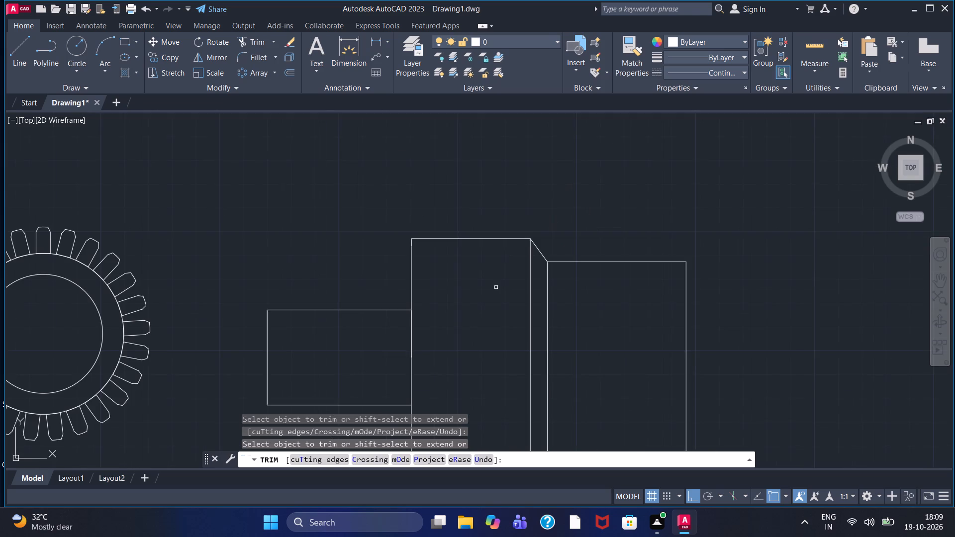
pyautogui.moveTo(495, 287); pyautogui.dragTo(473, 244, button='middle')
pyautogui.scroll(-1, 473, 244)
pyautogui.moveTo(468, 255); pyautogui.dragTo(465, 243, button='middle')
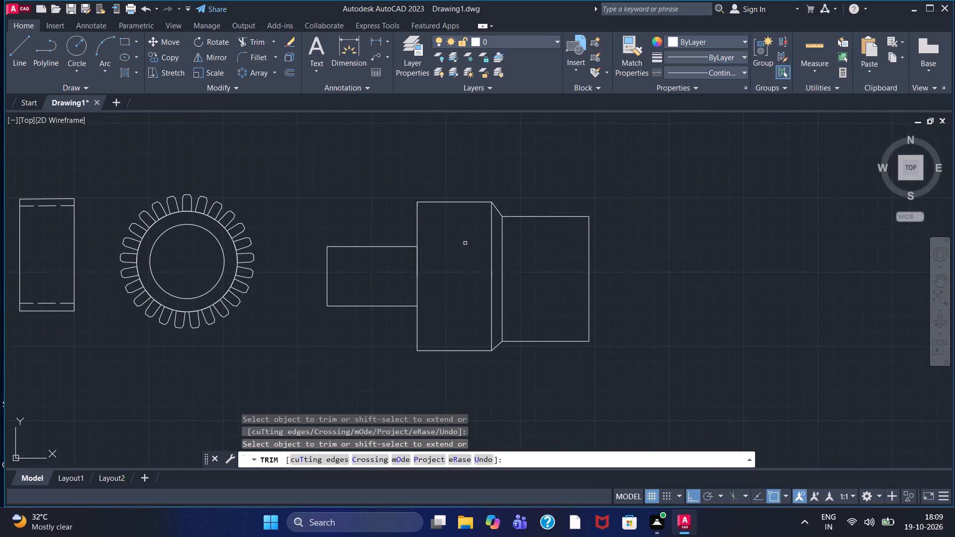
pyautogui.scroll(1, 465, 243)
pyautogui.moveTo(455, 254); pyautogui.dragTo(454, 227, button='middle')
pyautogui.scroll(-1, 454, 227)
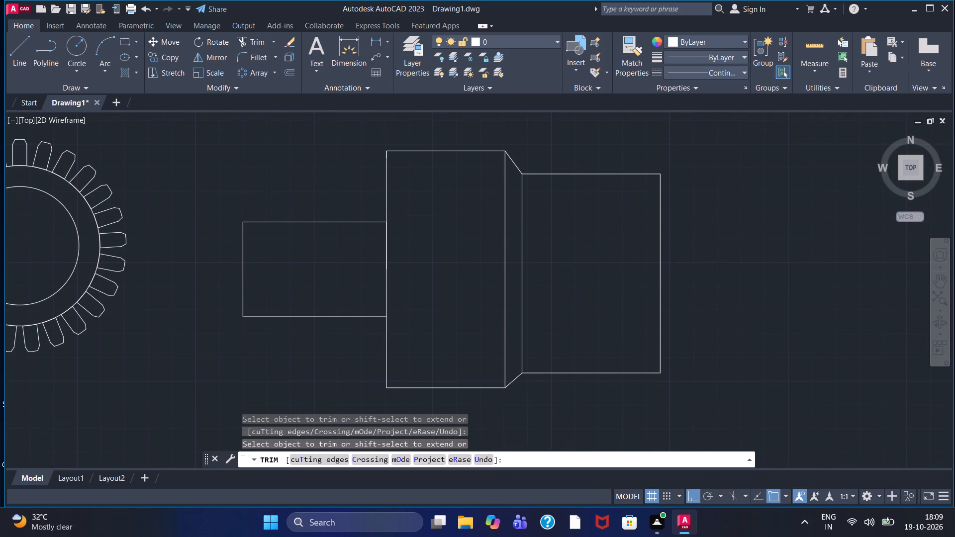
pyautogui.scroll(1, 454, 227)
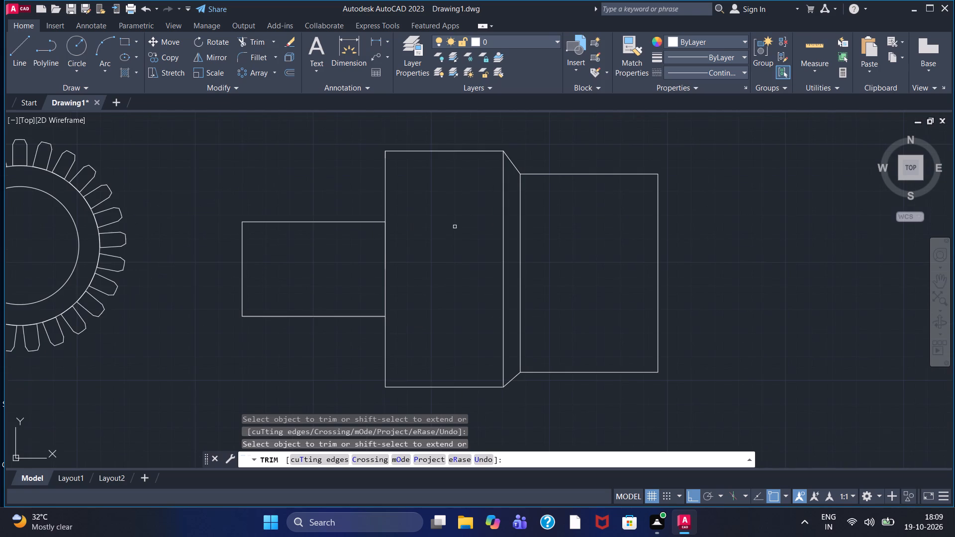
pyautogui.scroll(-1, 444, 243)
pyautogui.scroll(1, 444, 243)
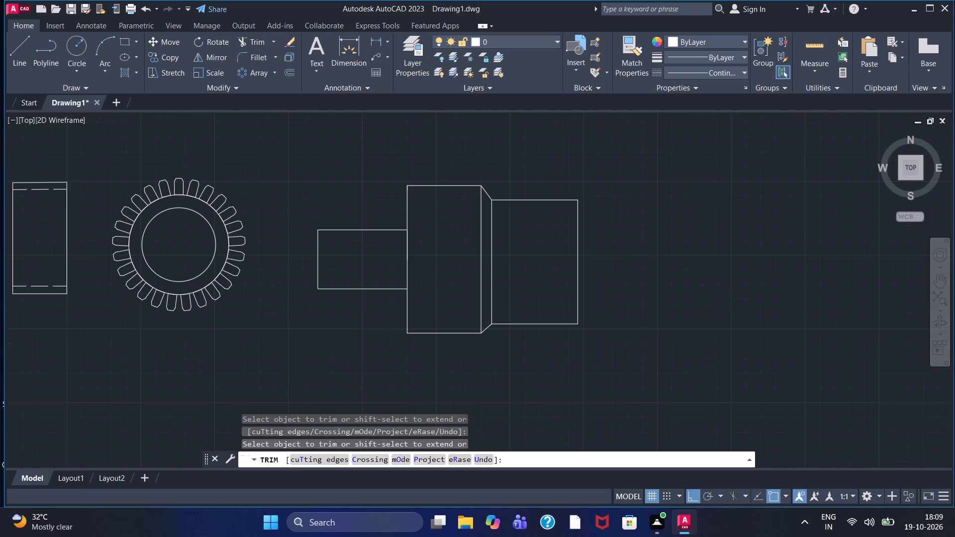
pyautogui.scroll(1, 444, 243)
pyautogui.scroll(-1, 444, 243)
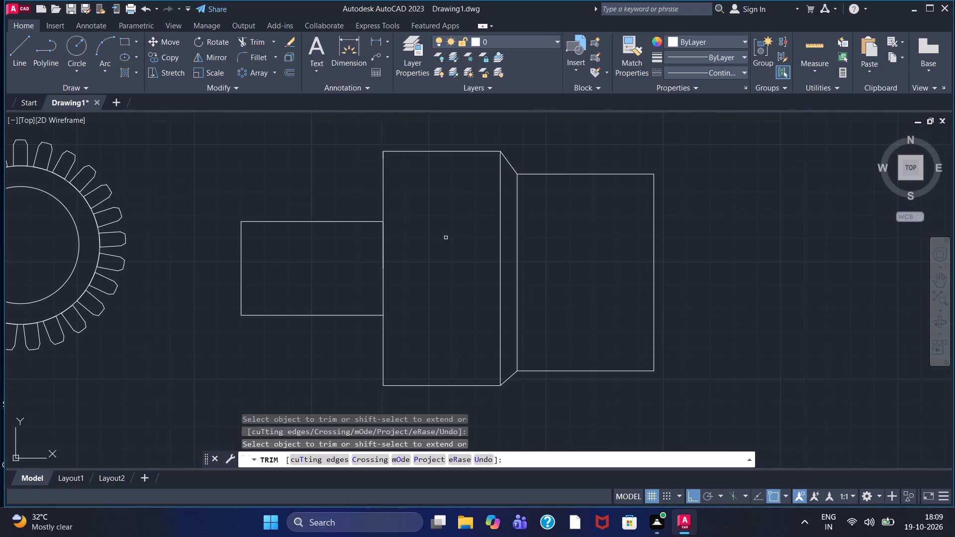
pyautogui.scroll(-1, 454, 240)
# Start a zigzag from the large rectangle's upper-left corner: 7-unit vertical lines joining two horizontal lines that extend past the rectangle's sides.
pyautogui.click(16, 66)
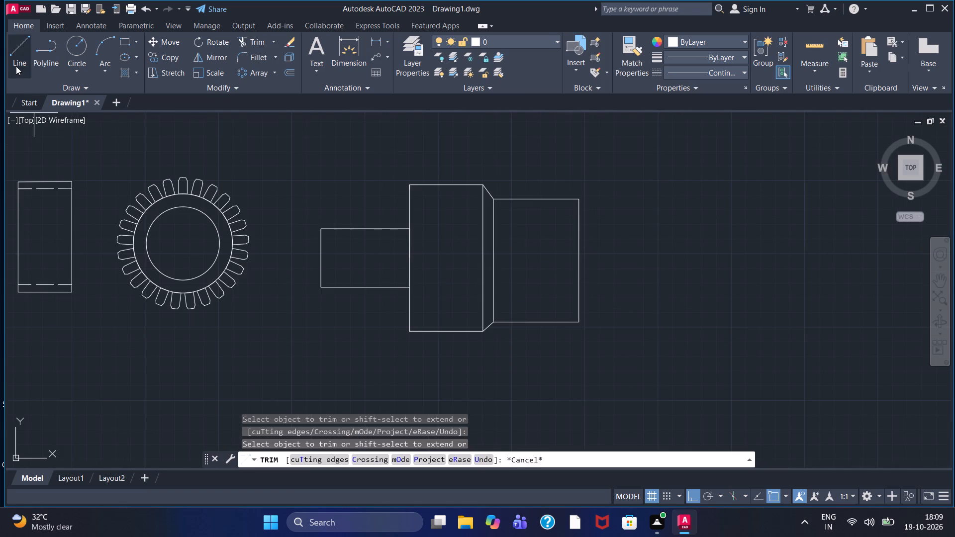
pyautogui.click(410, 186)
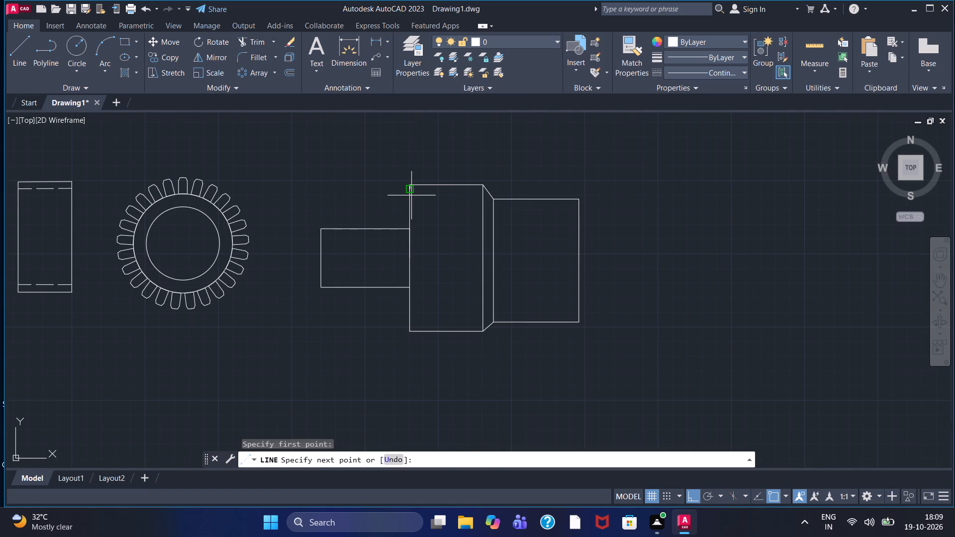
pyautogui.press('7')
pyautogui.press('Return')
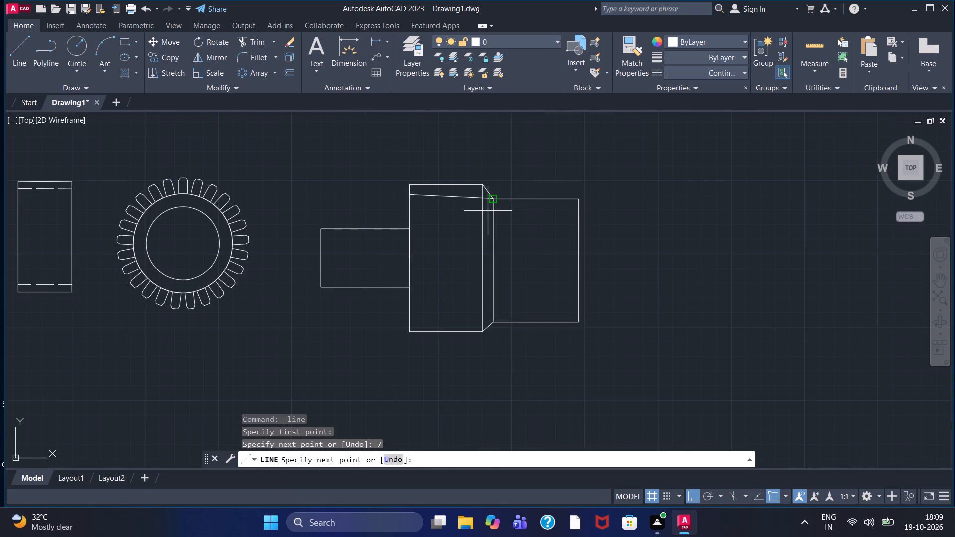
pyautogui.click(531, 189)
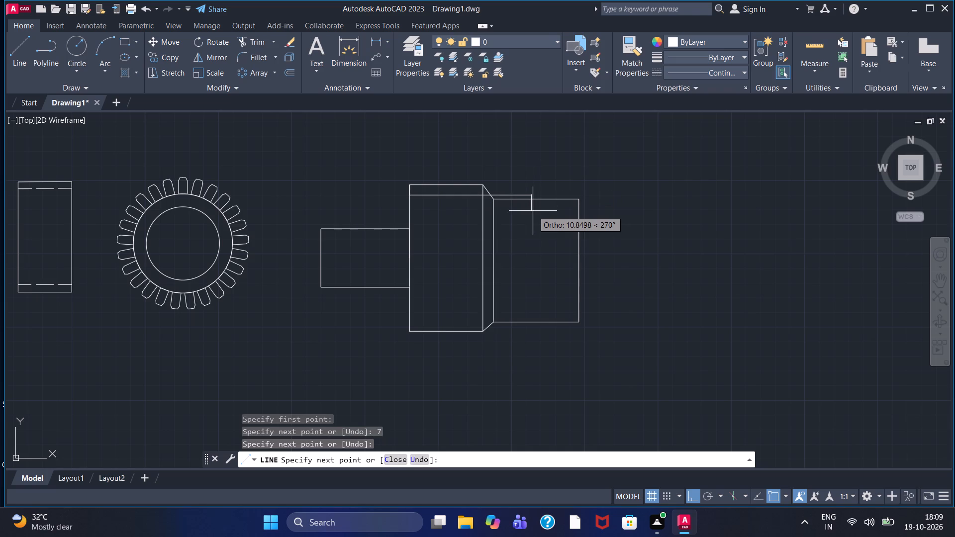
pyautogui.press('7')
pyautogui.press('Return')
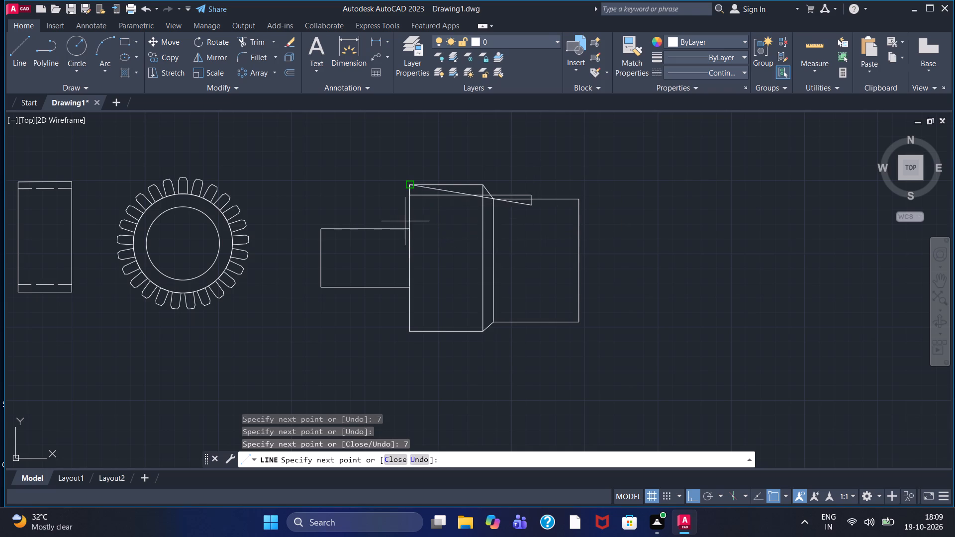
pyautogui.click(399, 221)
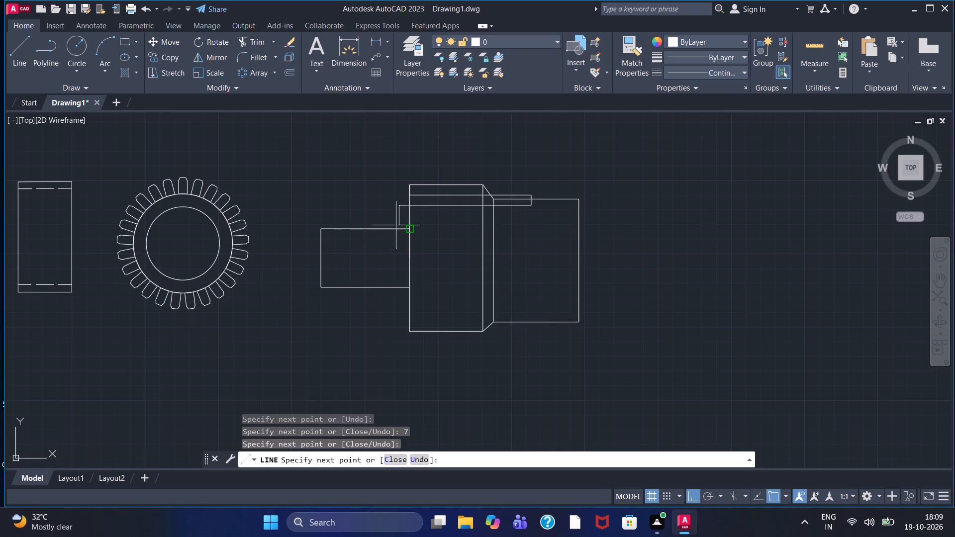
pyautogui.scroll(3, 398, 222)
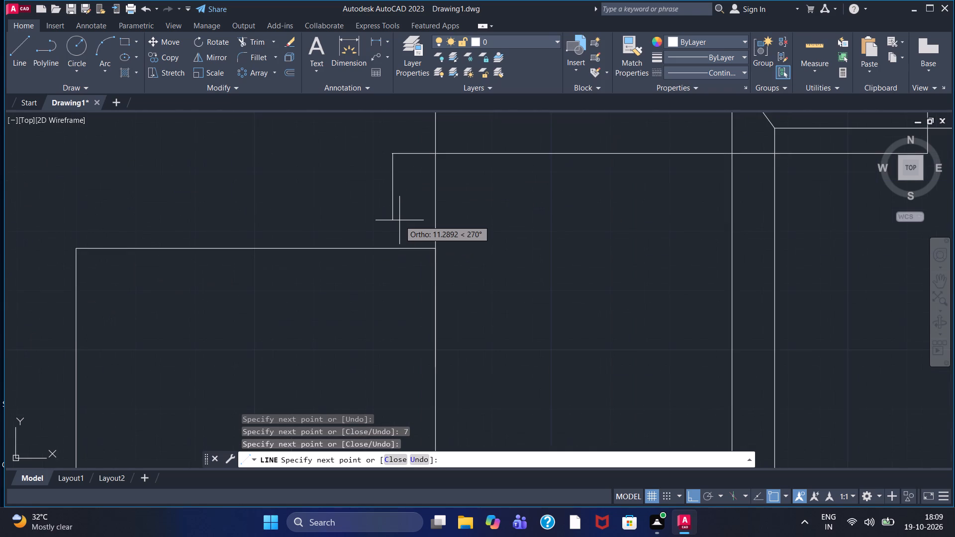
pyautogui.press('7')
pyautogui.press('Return')
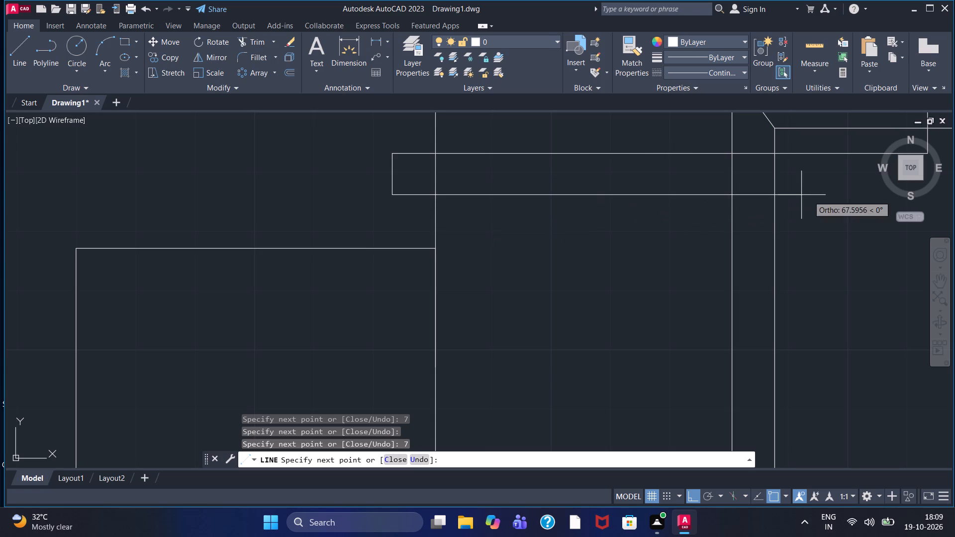
# Continue the zigzag down across the large rectangle with three more horizontal lines spaced 7 apart, ending with a 7-unit vertical line.
pyautogui.click(817, 196)
pyautogui.press('7')
pyautogui.press('Return')
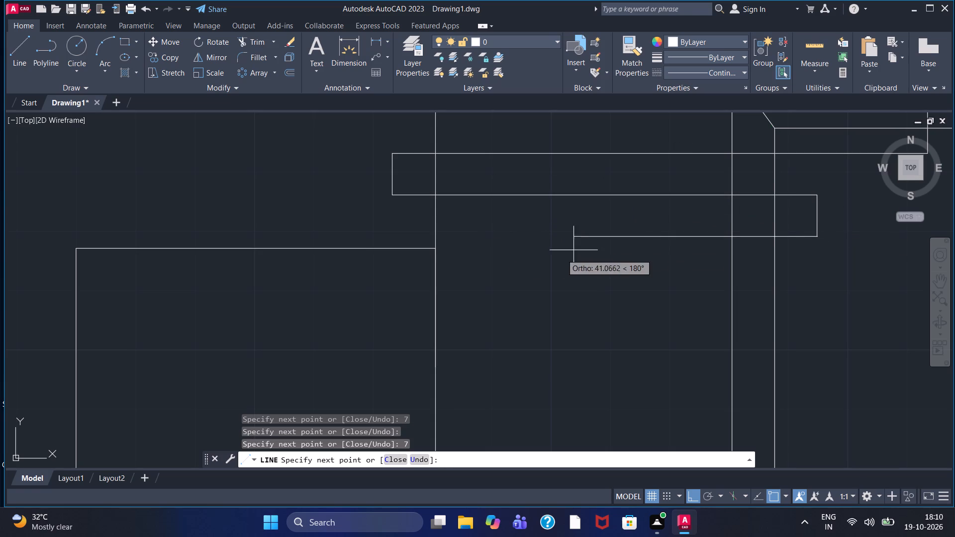
pyautogui.scroll(1, 374, 249)
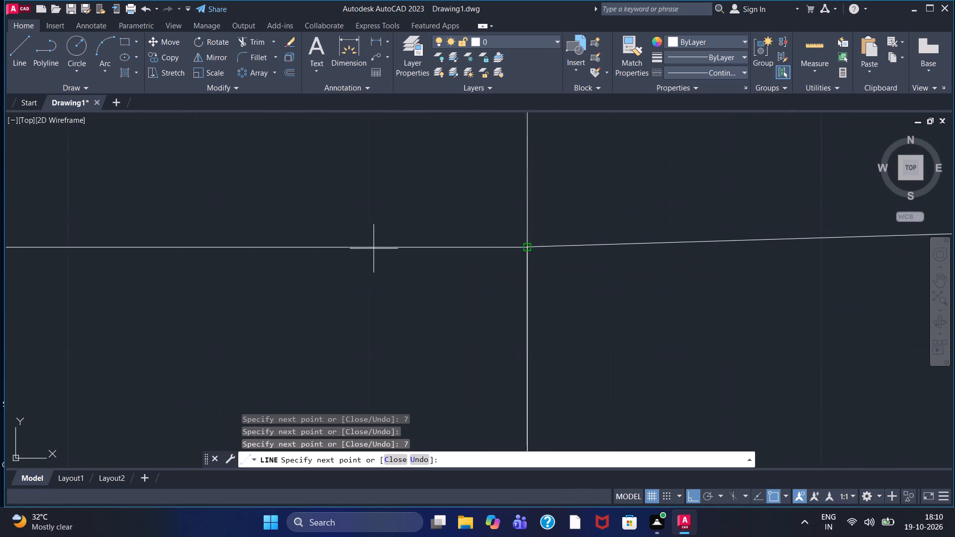
pyautogui.scroll(2, 374, 249)
pyautogui.click(335, 211)
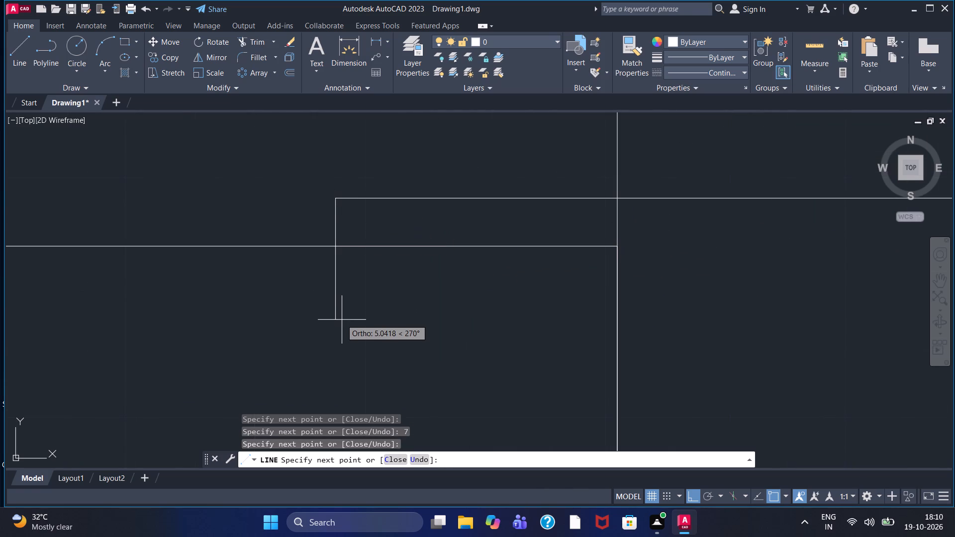
pyautogui.press('7')
pyautogui.press('Return')
pyautogui.scroll(-3, 685, 314)
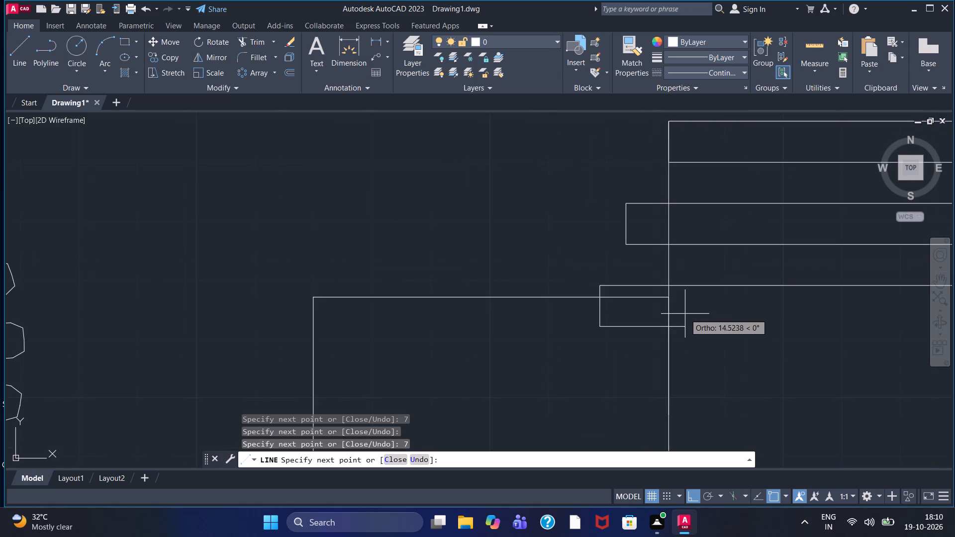
pyautogui.moveTo(692, 315); pyautogui.dragTo(434, 312, button='middle')
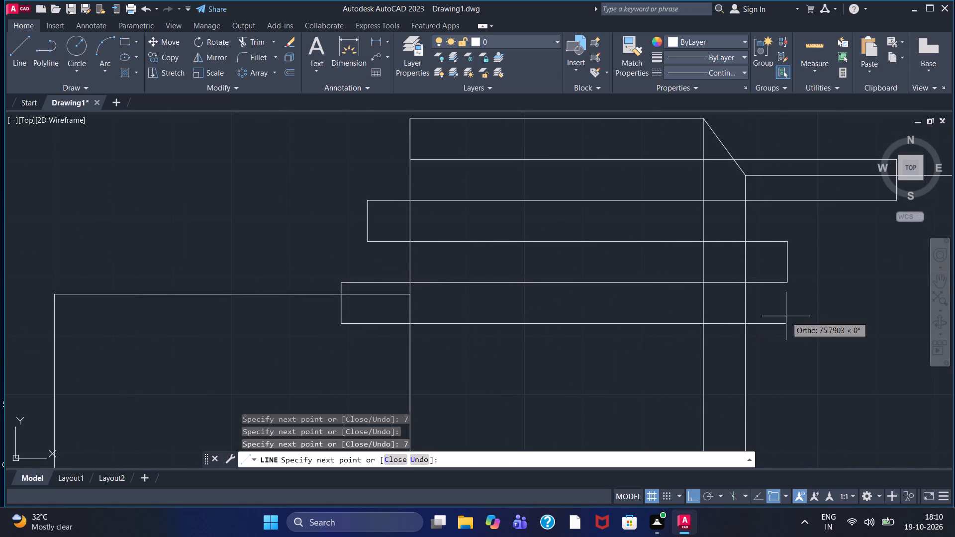
pyautogui.click(786, 316)
pyautogui.press('7')
pyautogui.press('Return')
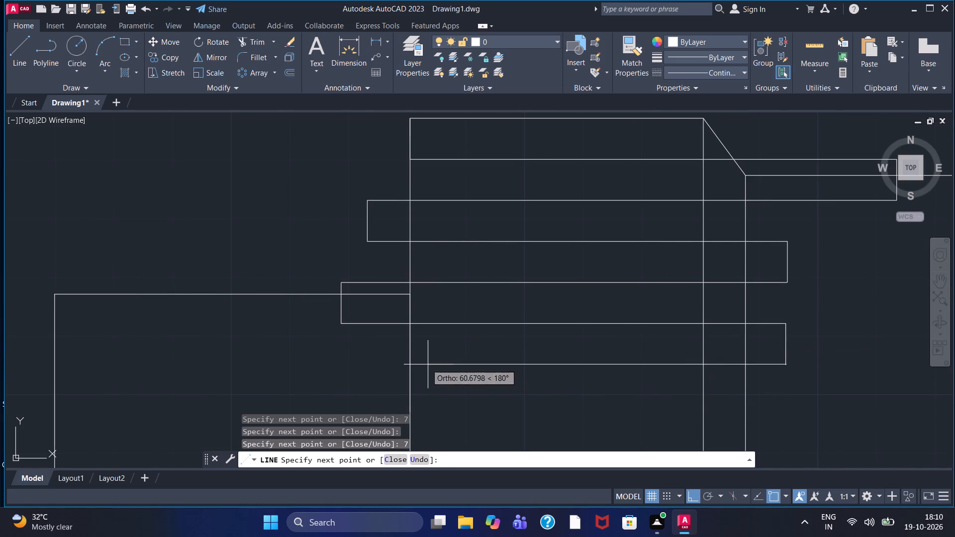
# Continue the zigzag down across the large rectangle with four more horizontal lines, each followed by a 7-unit vertical line.
pyautogui.click(362, 362)
pyautogui.press('7')
pyautogui.press('Return')
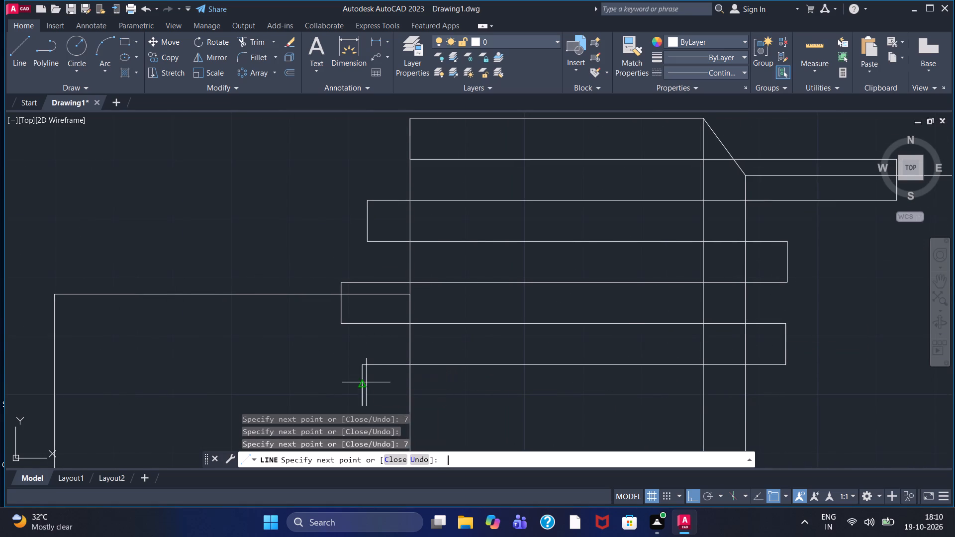
pyautogui.moveTo(630, 397); pyautogui.dragTo(579, 310, button='middle')
pyautogui.scroll(-1, 597, 340)
pyautogui.click(683, 327)
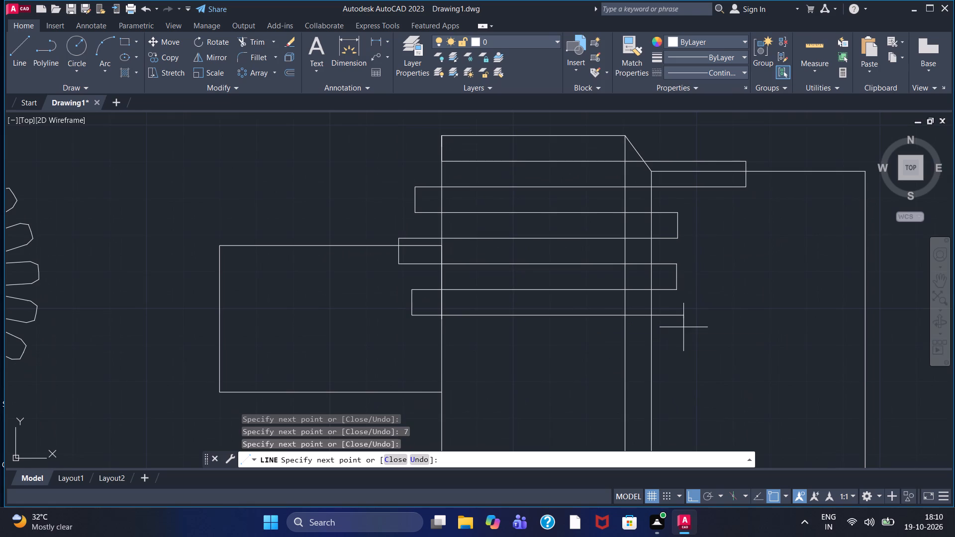
pyautogui.press('7')
pyautogui.press('Return')
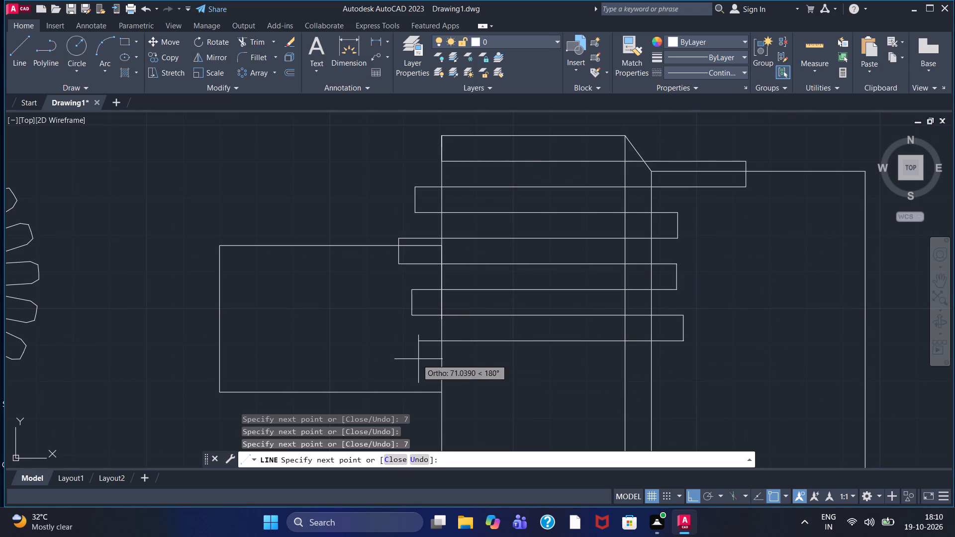
pyautogui.click(411, 359)
pyautogui.press('7')
pyautogui.press('Return')
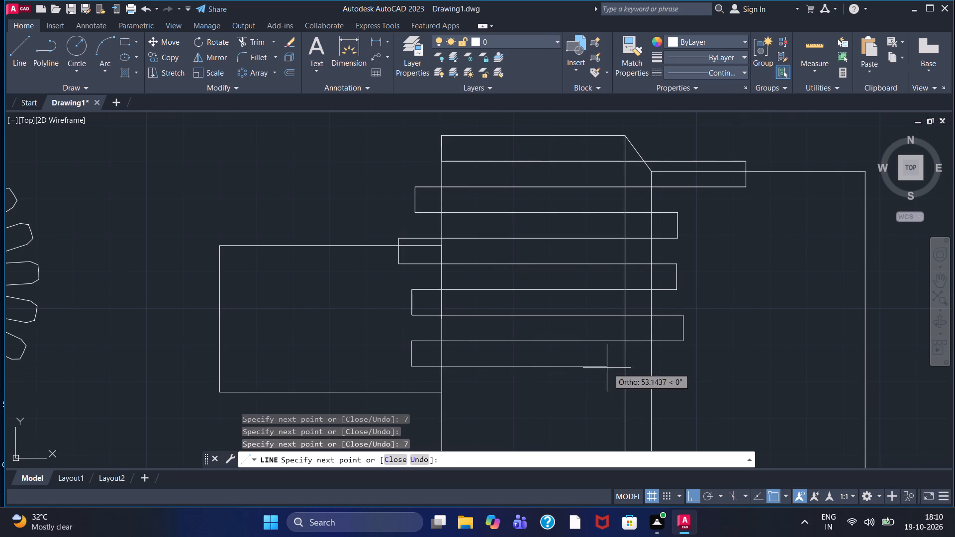
pyautogui.click(683, 373)
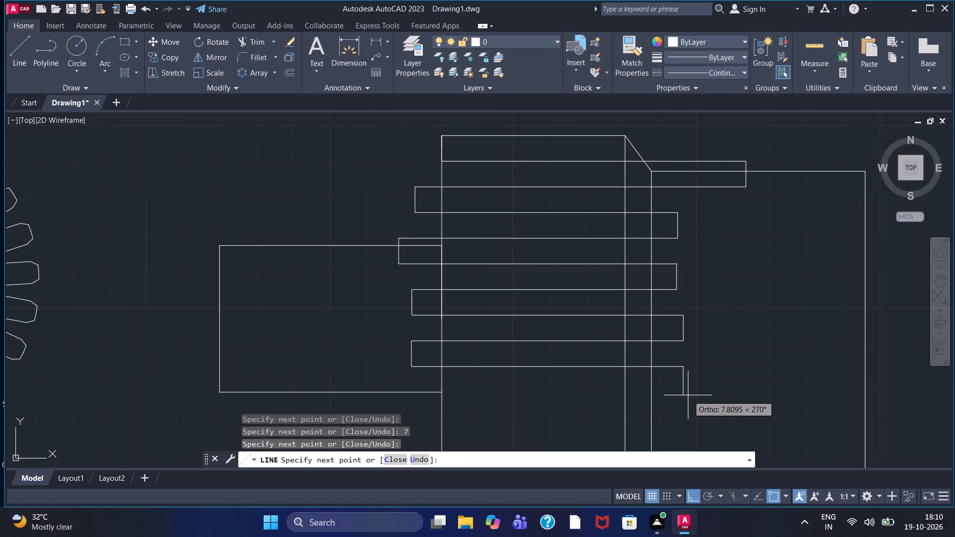
pyautogui.press('7')
pyautogui.press('Return')
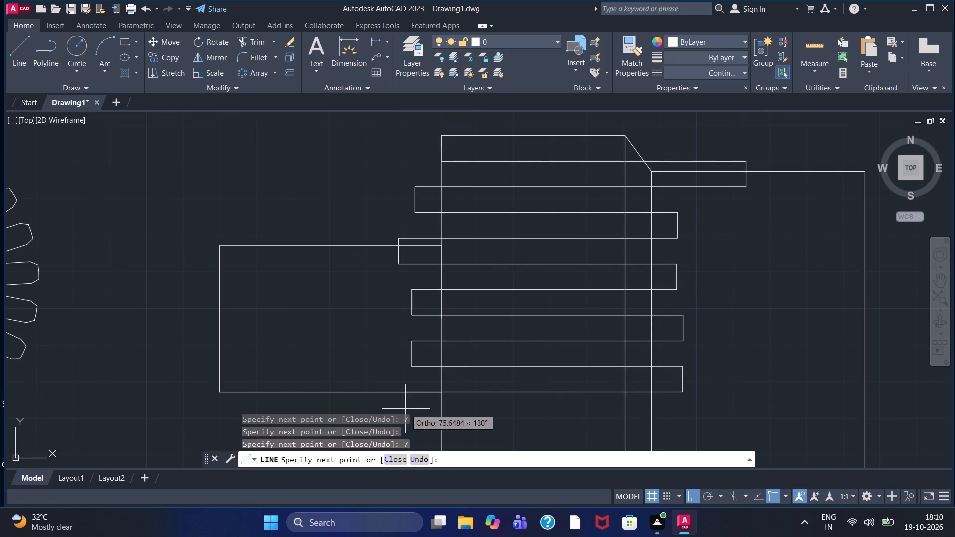
# Extend the zigzag toward the large rectangle's bottom edge with three more horizontal lines, each ending in a 7-unit vertical line.
pyautogui.moveTo(405, 409); pyautogui.dragTo(381, 360, button='middle')
pyautogui.click(381, 359)
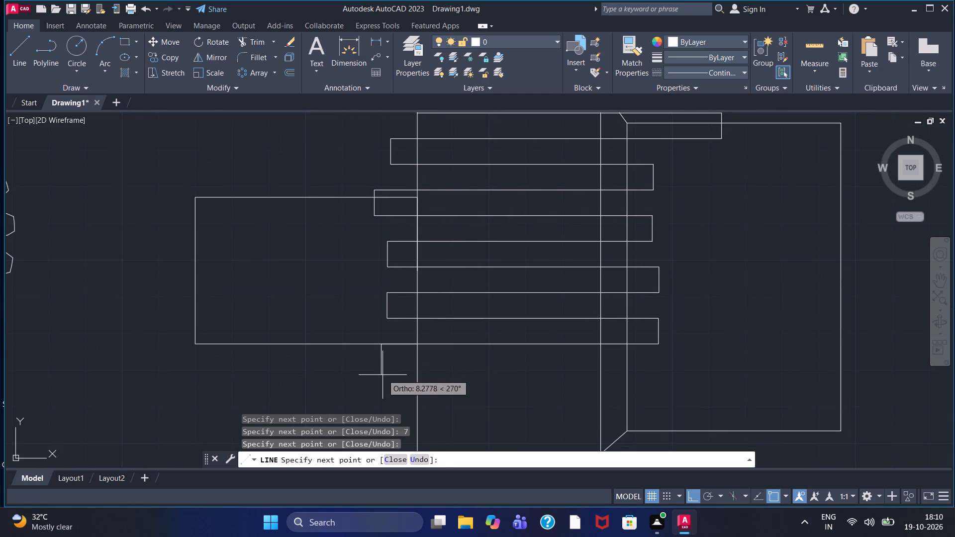
pyautogui.press('7')
pyautogui.press('Return')
pyautogui.click(667, 378)
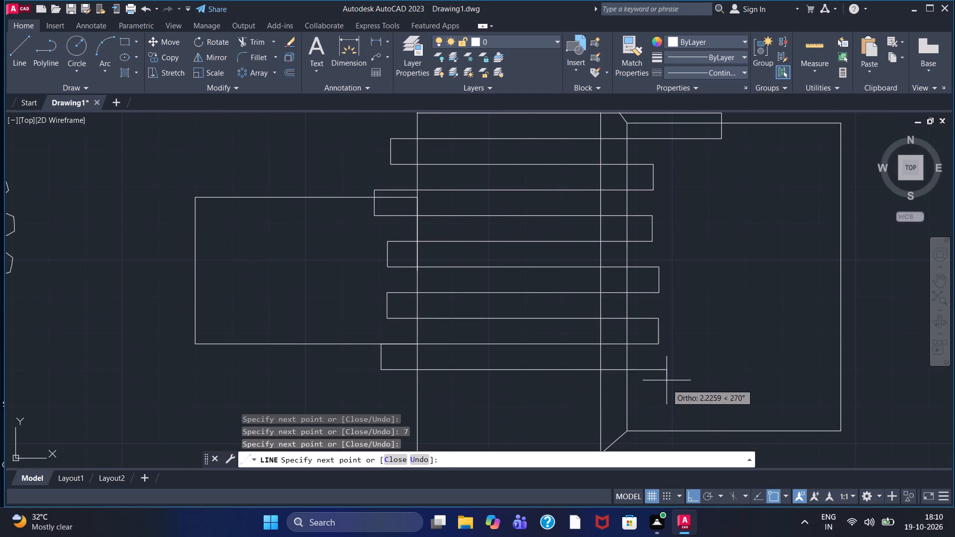
pyautogui.press('7')
pyautogui.press('Return')
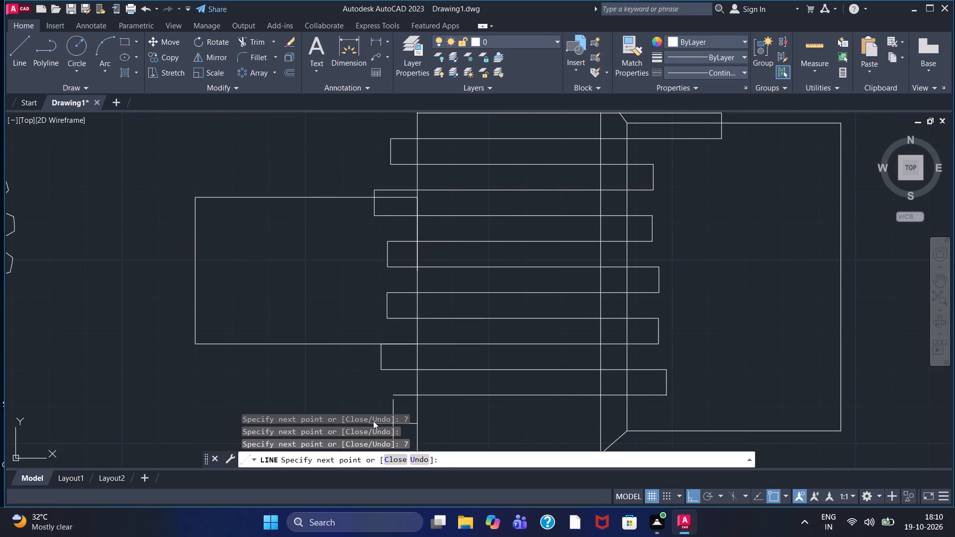
pyautogui.moveTo(378, 404); pyautogui.dragTo(379, 300, button='middle')
pyautogui.click(379, 299)
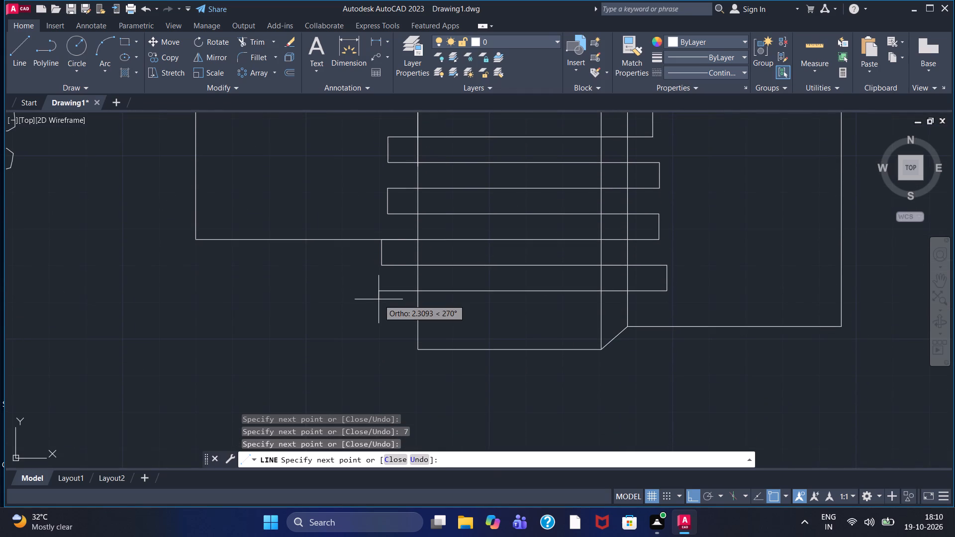
pyautogui.press('7')
pyautogui.press('Return')
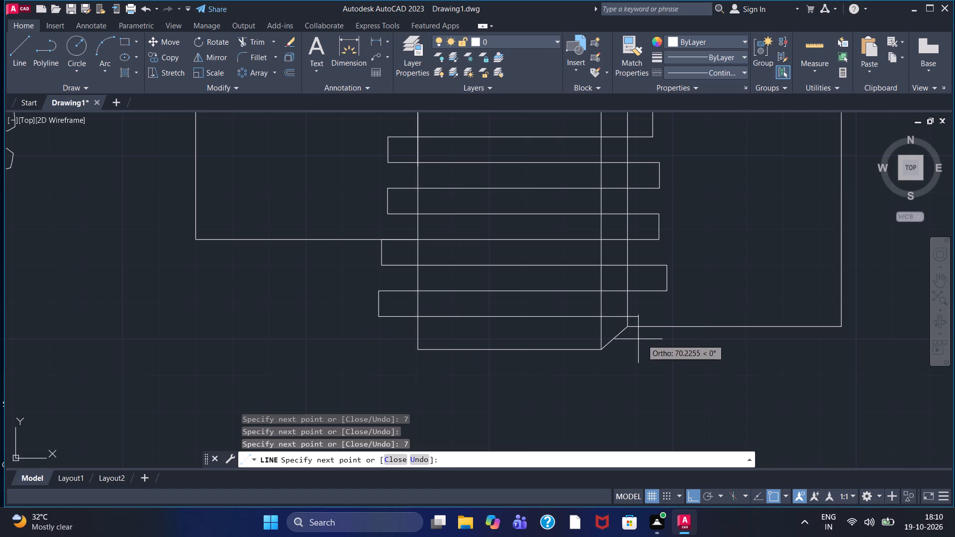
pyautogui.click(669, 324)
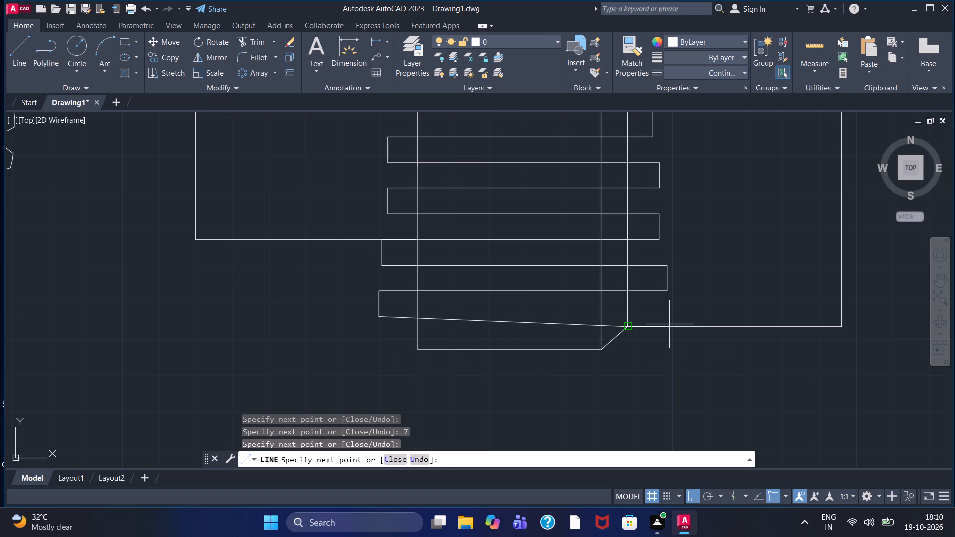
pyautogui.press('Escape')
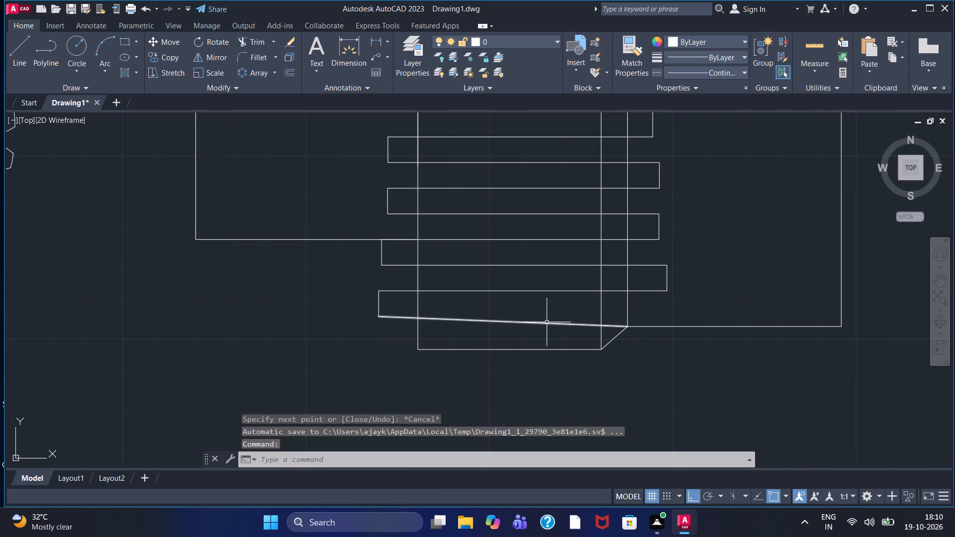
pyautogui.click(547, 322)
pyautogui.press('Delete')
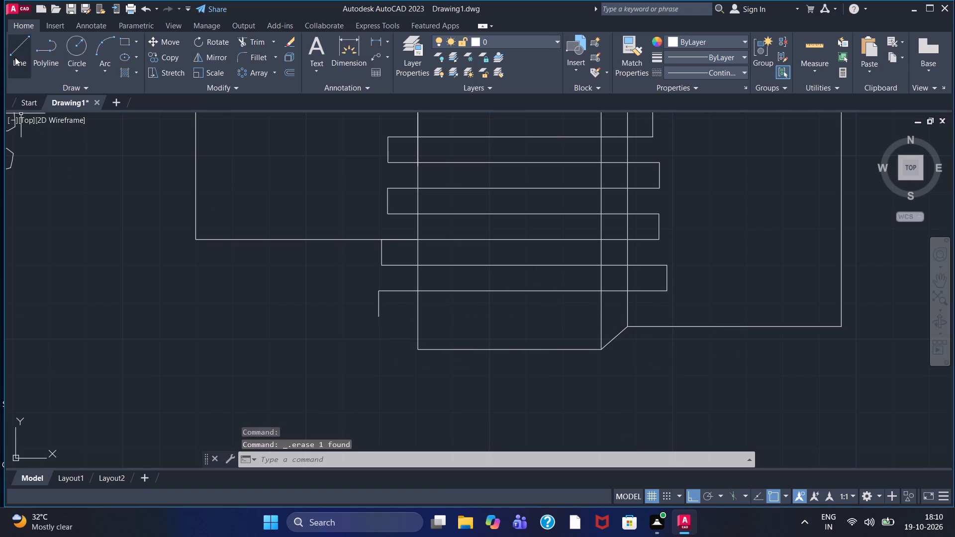
# Draw the last horizontal line from the zigzag's lower end across the large rectangle and past the tapered strip.
pyautogui.click(15, 57)
pyautogui.click(374, 320)
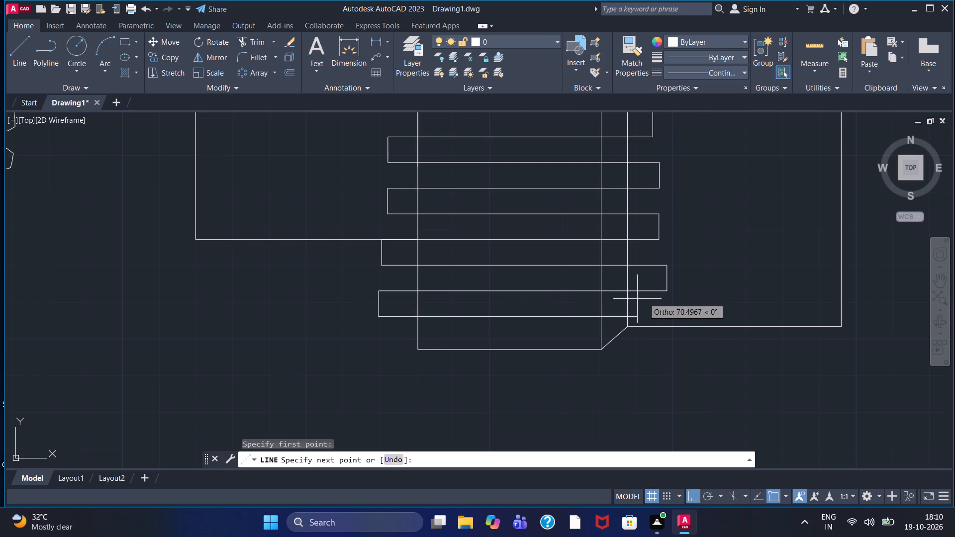
pyautogui.click(664, 298)
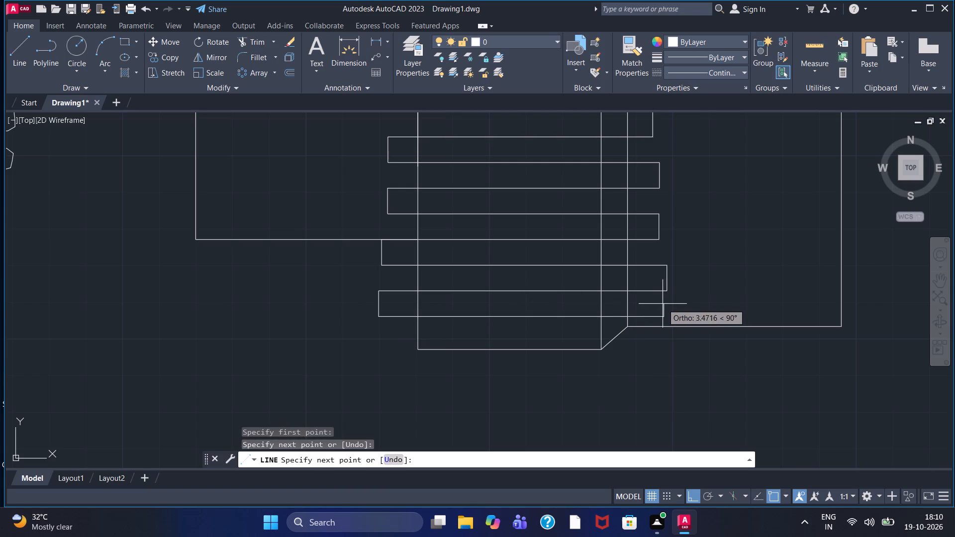
pyautogui.rightClick(666, 298)
pyautogui.click(702, 298)
pyautogui.click(702, 302)
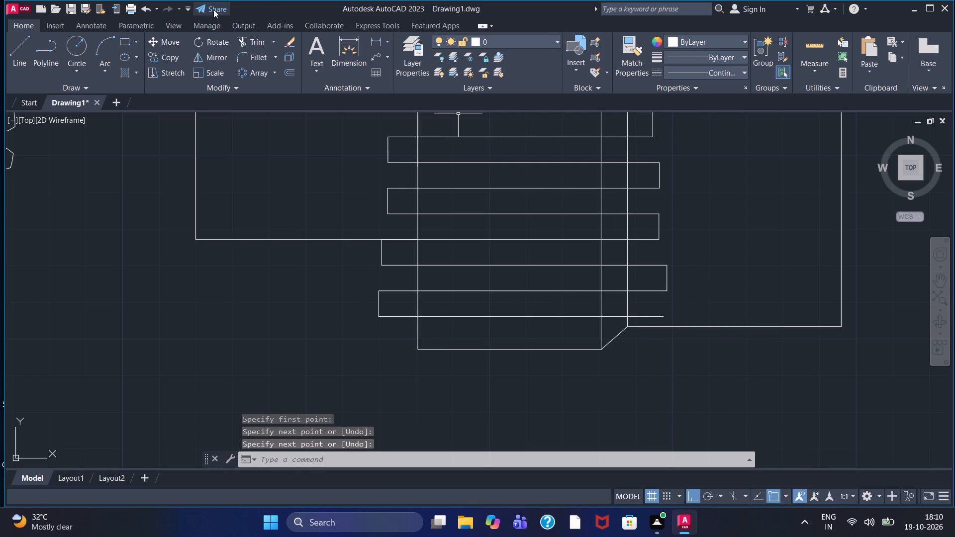
# Trim the horizontal zigzag lines that extend beyond the large rectangle's left edge.
pyautogui.click(248, 40)
pyautogui.moveTo(390, 335); pyautogui.dragTo(397, 278)
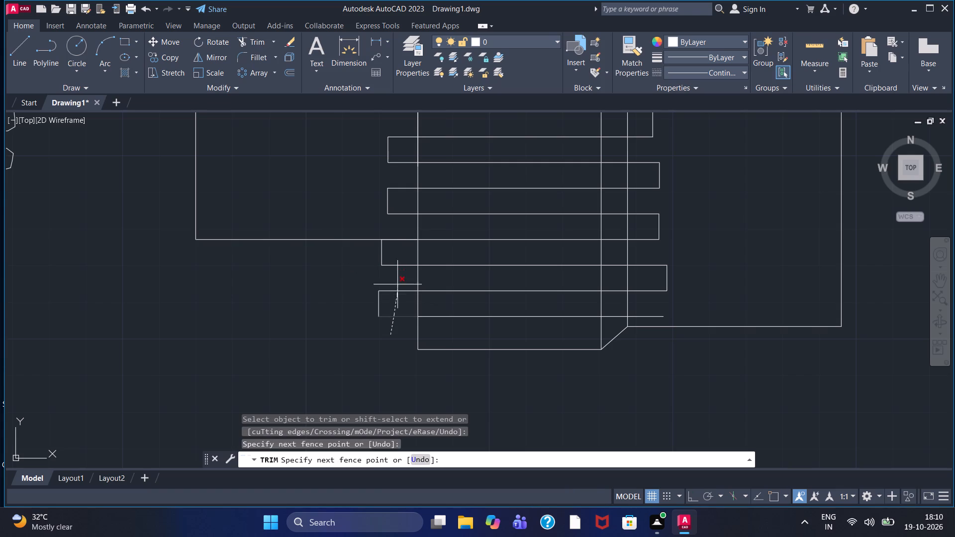
pyautogui.moveTo(397, 278); pyautogui.dragTo(397, 253)
pyautogui.scroll(-1, 399, 220)
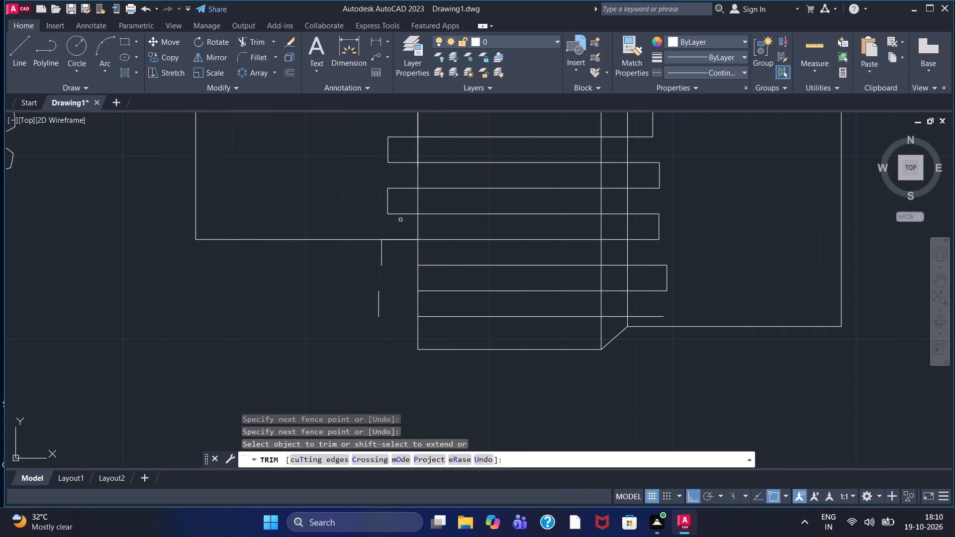
pyautogui.moveTo(365, 208); pyautogui.dragTo(357, 308, button='middle')
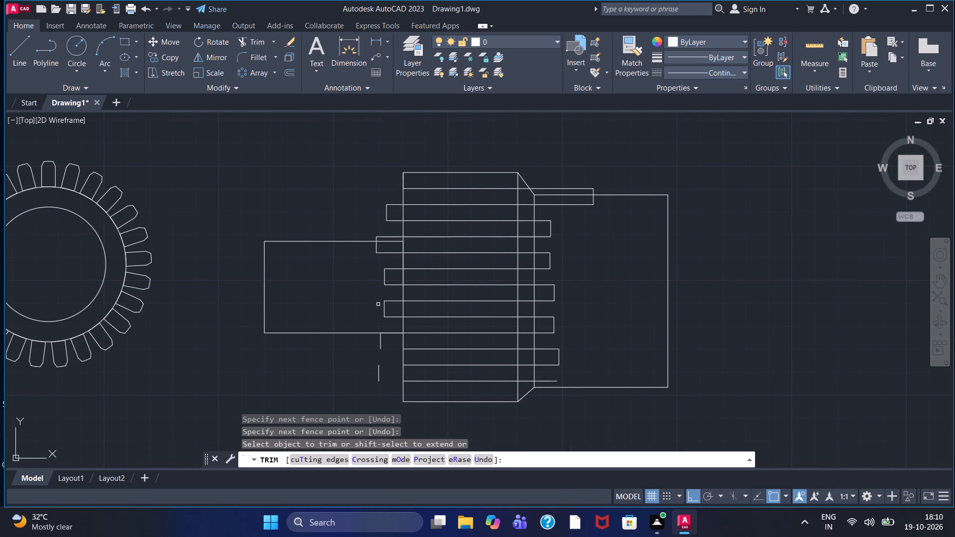
pyautogui.moveTo(393, 325); pyautogui.dragTo(388, 248)
pyautogui.moveTo(388, 248); pyautogui.dragTo(383, 380, button='middle')
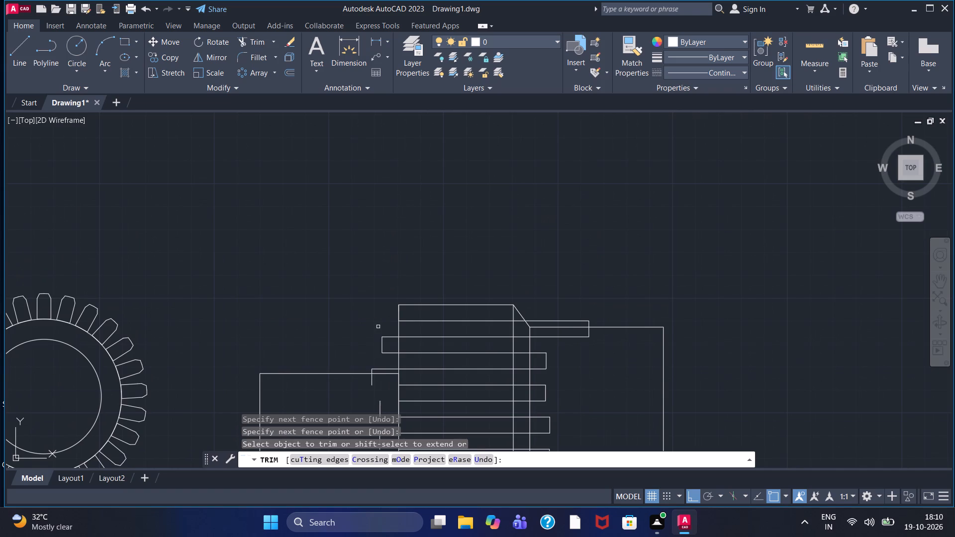
pyautogui.moveTo(386, 326); pyautogui.dragTo(391, 368)
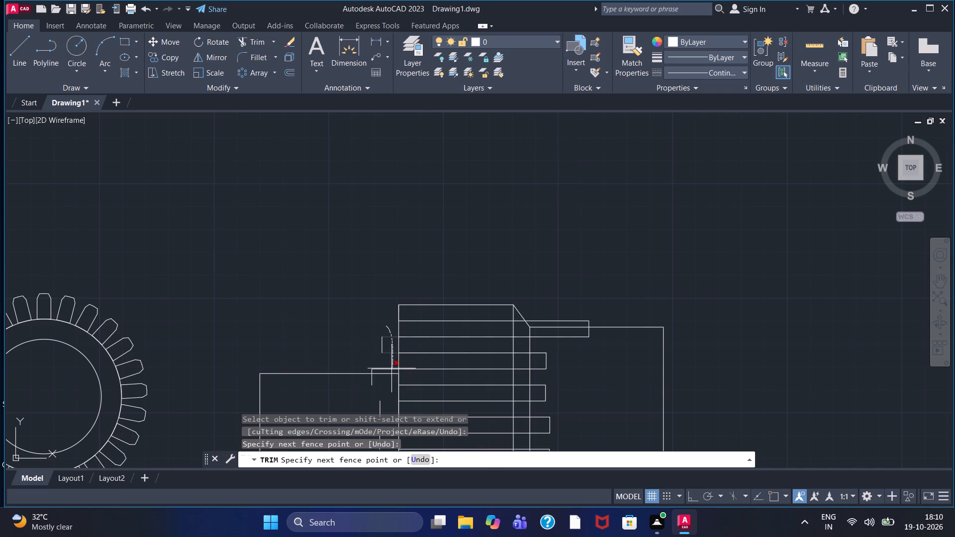
pyautogui.moveTo(391, 368); pyautogui.dragTo(391, 372)
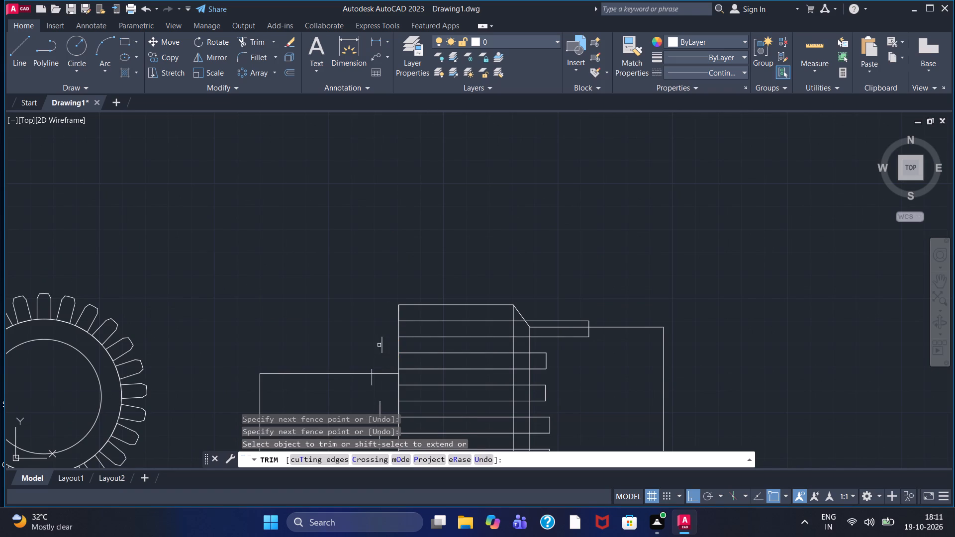
# Remove the loose vertical zigzag stubs left of the large rectangle with the Trim tool.
pyautogui.click(381, 345)
pyautogui.click(373, 379)
pyautogui.scroll(3, 372, 374)
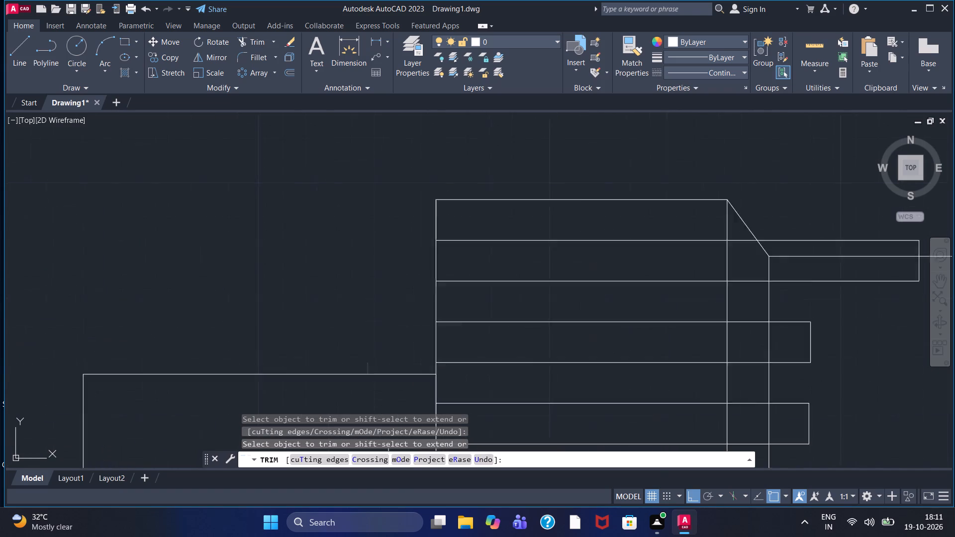
pyautogui.click(364, 365)
pyautogui.scroll(-1, 363, 365)
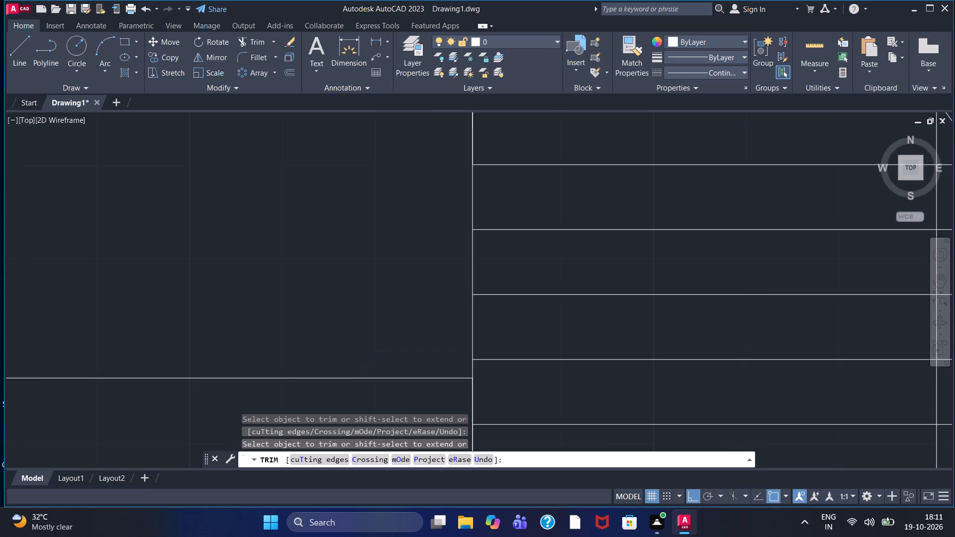
pyautogui.moveTo(370, 357); pyautogui.dragTo(363, 209, button='middle')
pyautogui.click(379, 325)
pyautogui.scroll(-1, 379, 327)
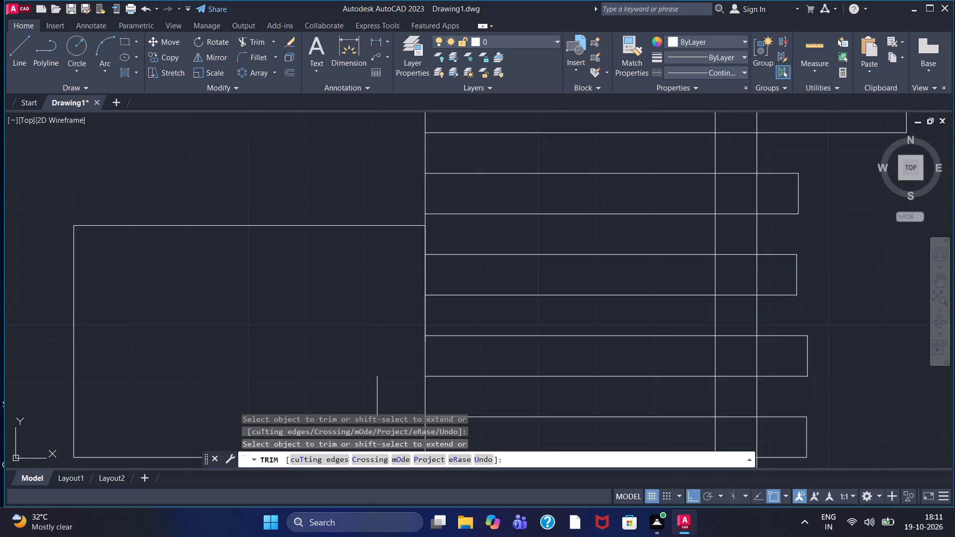
pyautogui.moveTo(379, 327); pyautogui.dragTo(358, 209, button='middle')
pyautogui.scroll(-1, 376, 294)
pyautogui.scroll(1, 358, 209)
pyautogui.click(358, 261)
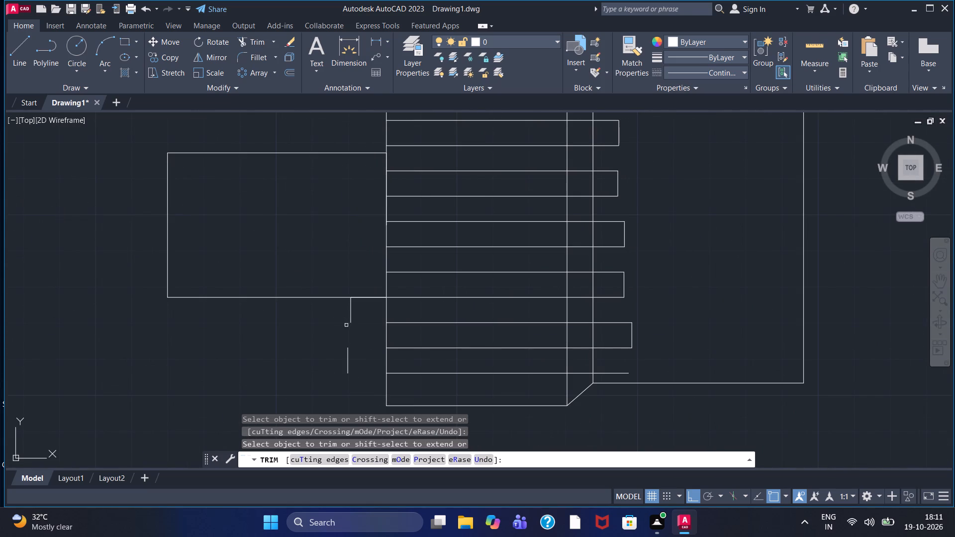
pyautogui.click(351, 314)
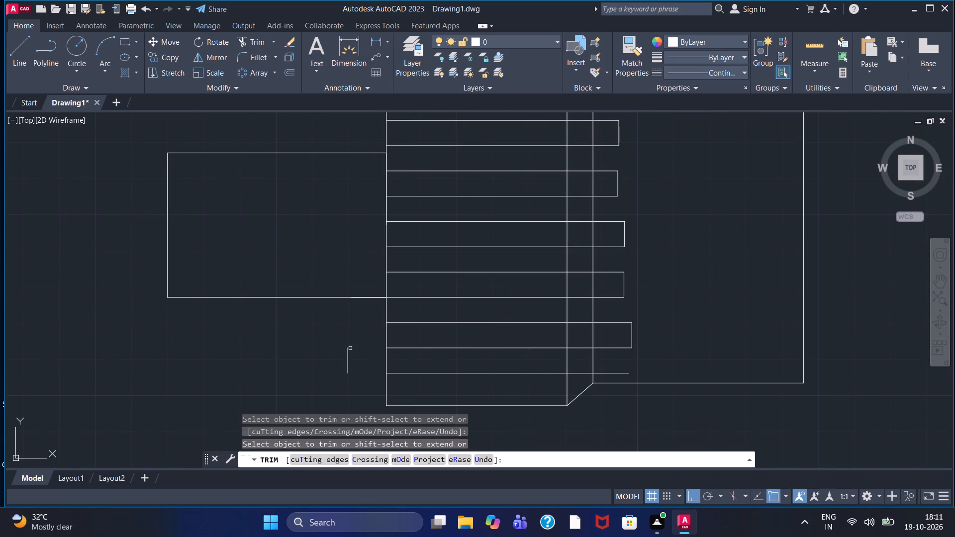
pyautogui.click(348, 356)
# Trim all the horizontal tooth lines that extend beyond the tapered strip's right edge.
pyautogui.scroll(-2, 626, 368)
pyautogui.scroll(4, 626, 366)
pyautogui.moveTo(597, 409); pyautogui.dragTo(593, 372)
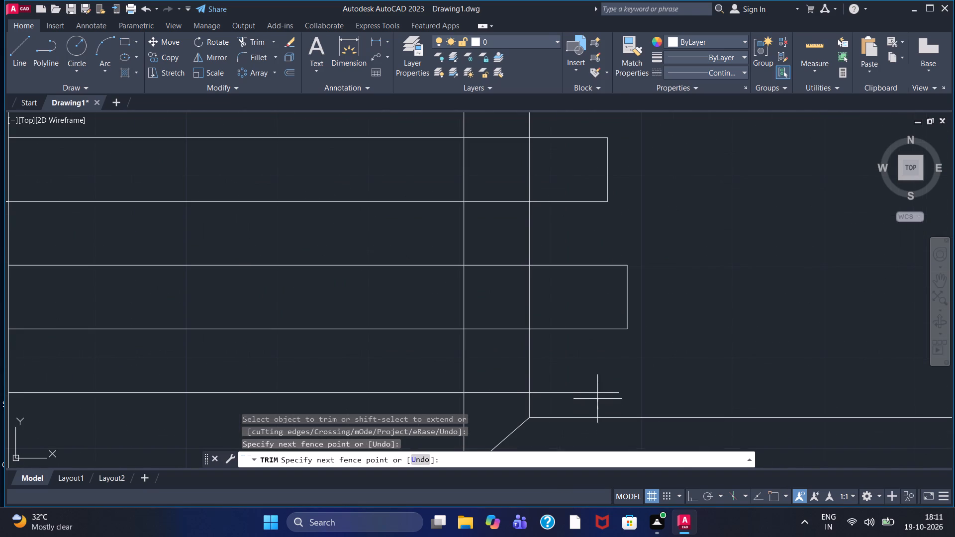
pyautogui.moveTo(593, 372); pyautogui.dragTo(567, 134)
pyautogui.moveTo(567, 134); pyautogui.dragTo(596, 337, button='middle')
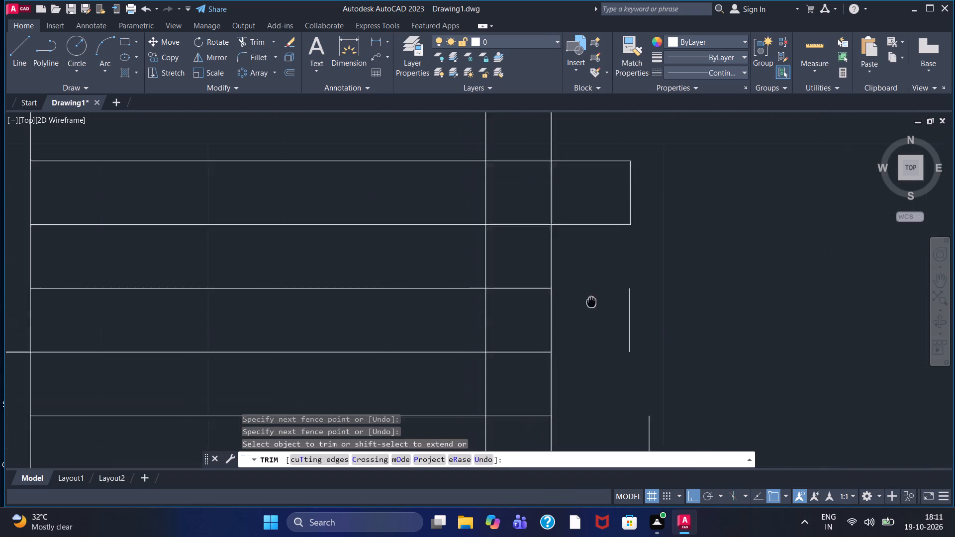
pyautogui.moveTo(596, 337); pyautogui.dragTo(601, 358, button='middle')
pyautogui.moveTo(588, 319); pyautogui.dragTo(594, 150)
pyautogui.scroll(-1, 594, 150)
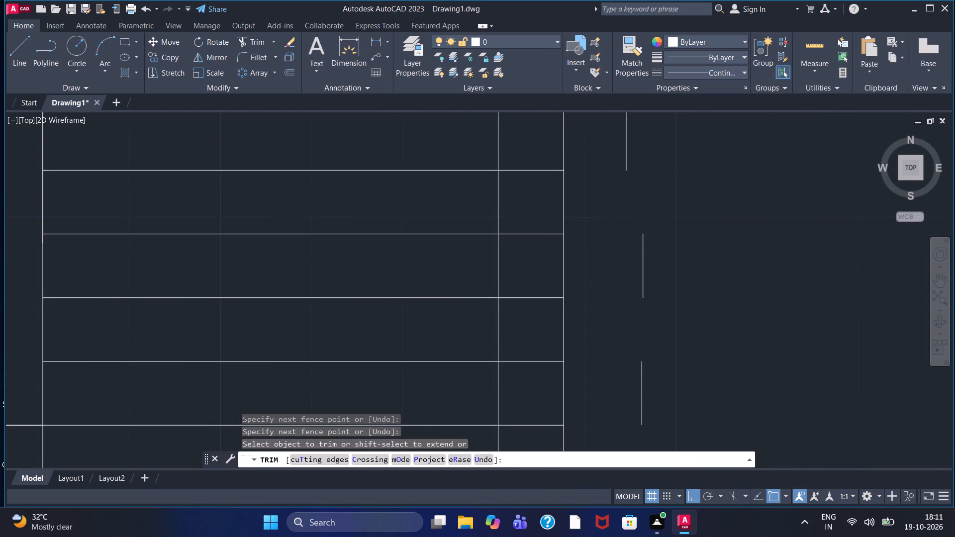
pyautogui.scroll(-1, 594, 150)
pyautogui.moveTo(594, 153); pyautogui.dragTo(635, 355, button='middle')
pyautogui.moveTo(635, 355); pyautogui.dragTo(637, 313)
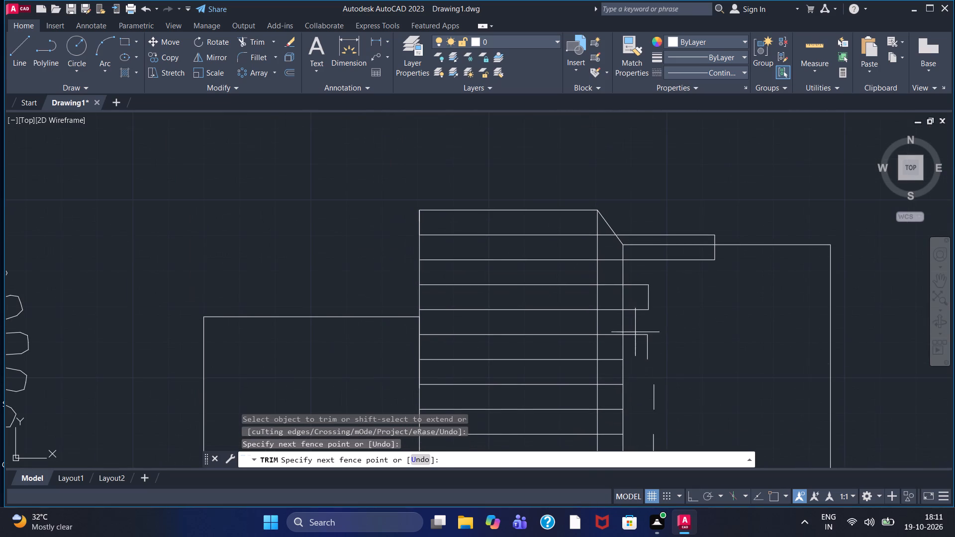
pyautogui.moveTo(637, 313); pyautogui.dragTo(640, 257)
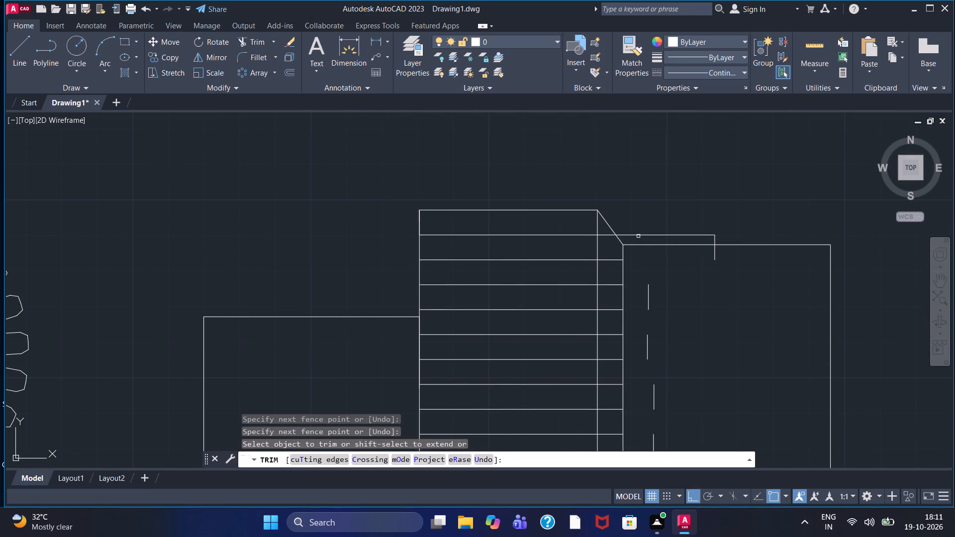
pyautogui.click(638, 236)
# Remove the loose vertical zigzag stubs right of the tapered strip with the Trim tool.
pyautogui.click(713, 240)
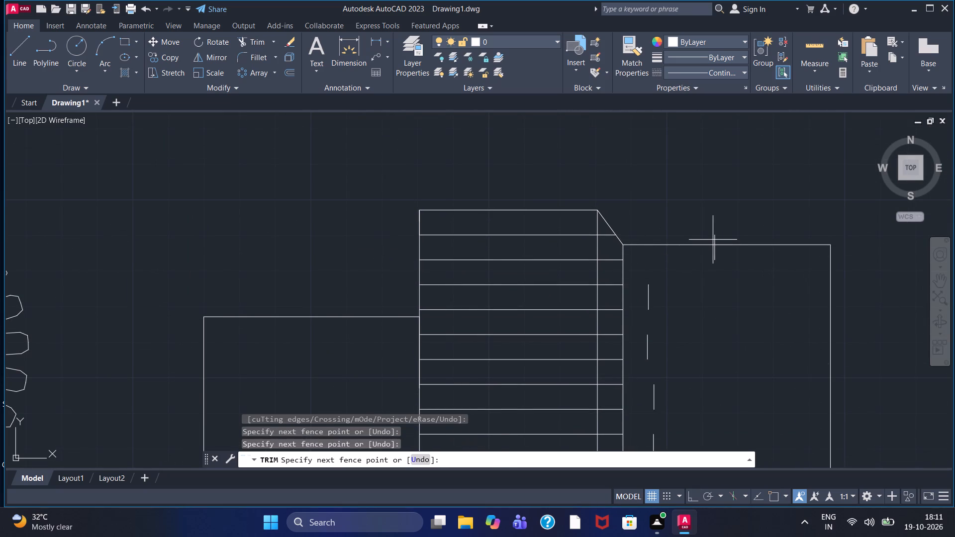
pyautogui.click(721, 238)
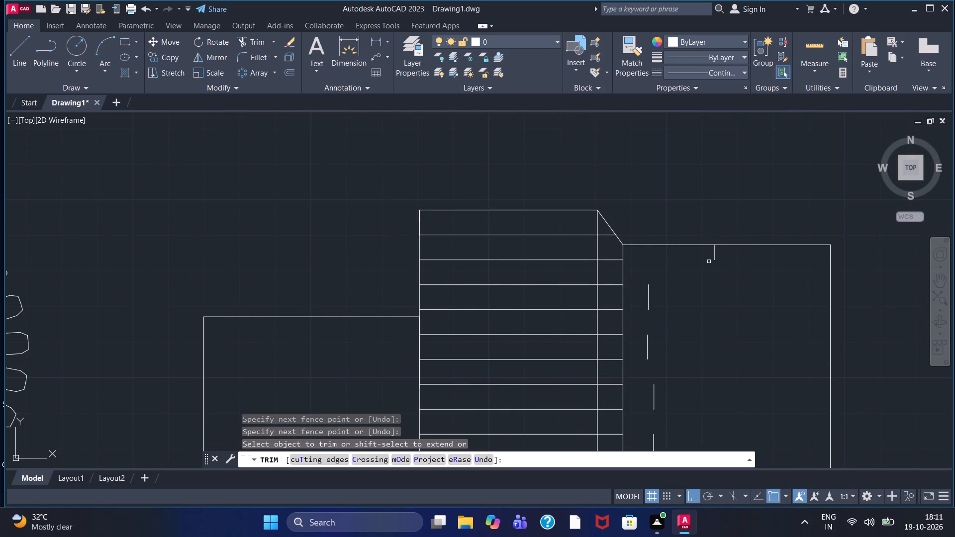
pyautogui.click(709, 262)
pyautogui.click(716, 255)
pyautogui.moveTo(644, 305); pyautogui.dragTo(666, 291)
pyautogui.moveTo(645, 344); pyautogui.dragTo(667, 337)
pyautogui.click(667, 337)
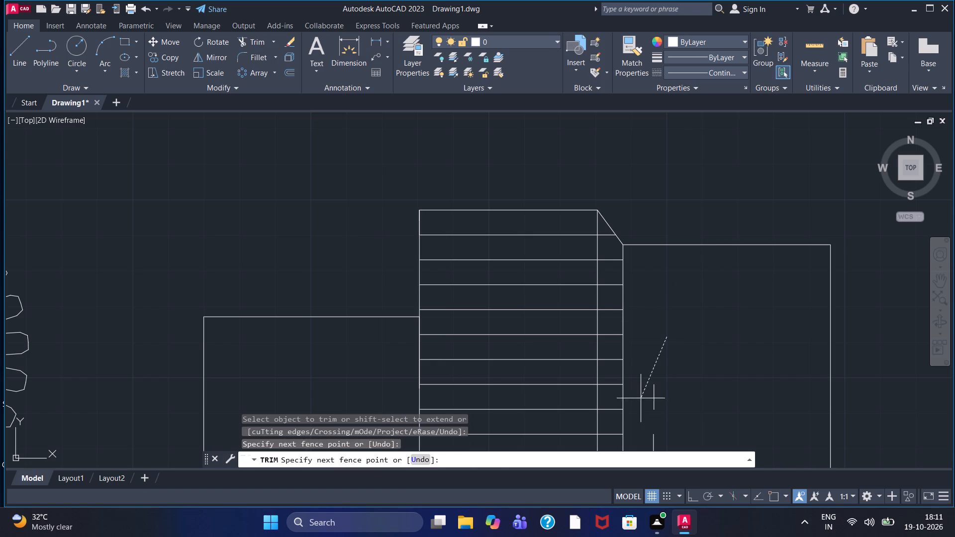
pyautogui.click(645, 400)
pyautogui.moveTo(646, 400); pyautogui.dragTo(673, 387)
pyautogui.click(653, 401)
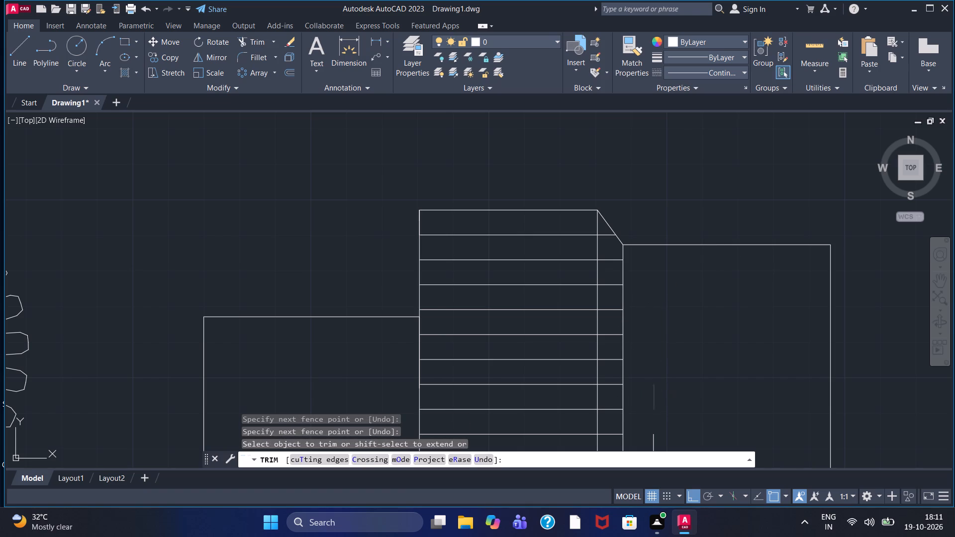
pyautogui.moveTo(661, 395); pyautogui.dragTo(678, 268, button='middle')
pyautogui.moveTo(662, 328); pyautogui.dragTo(693, 315)
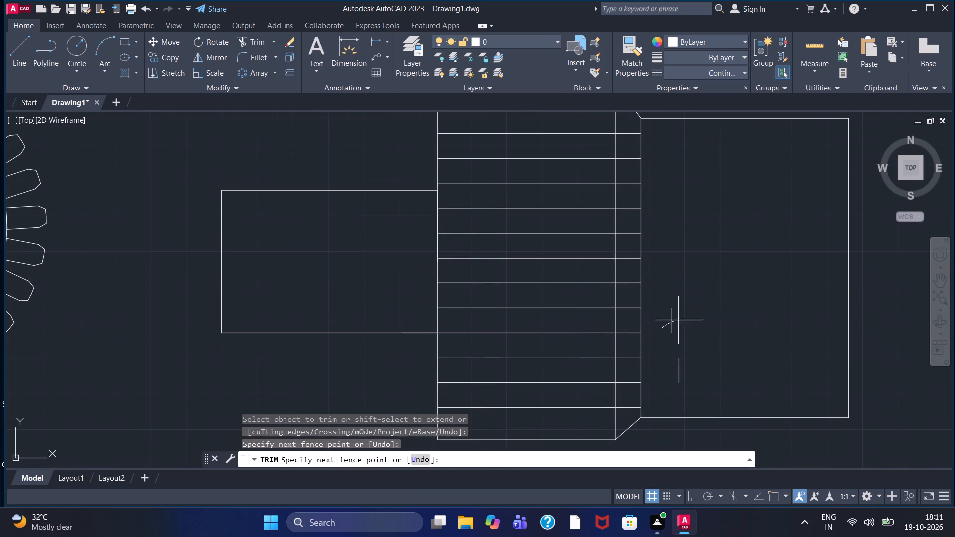
pyautogui.moveTo(693, 315); pyautogui.dragTo(694, 315)
pyautogui.moveTo(671, 373); pyautogui.dragTo(699, 359)
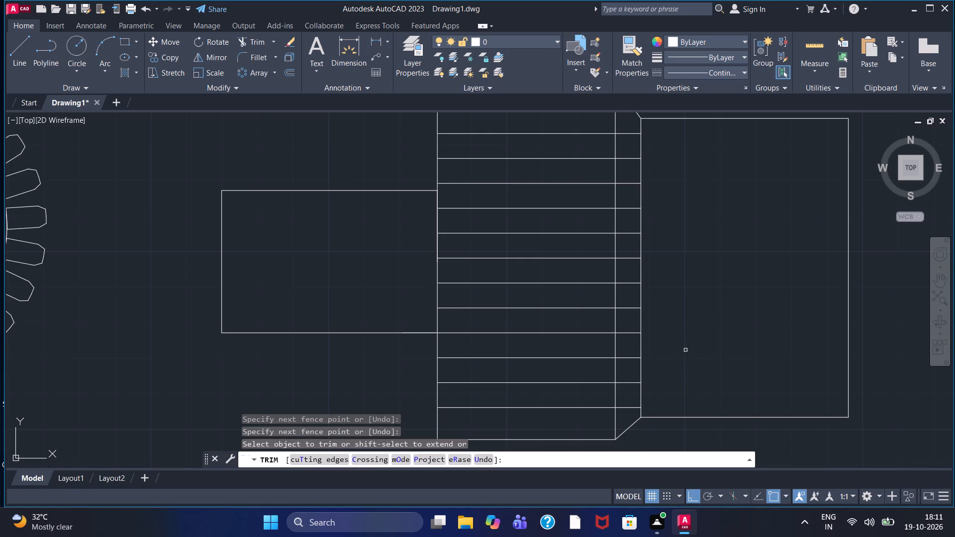
# Trim the horizontal tooth lines out of the tapered strip so they end at the large rectangle's right edge.
pyautogui.moveTo(624, 415); pyautogui.dragTo(626, 394)
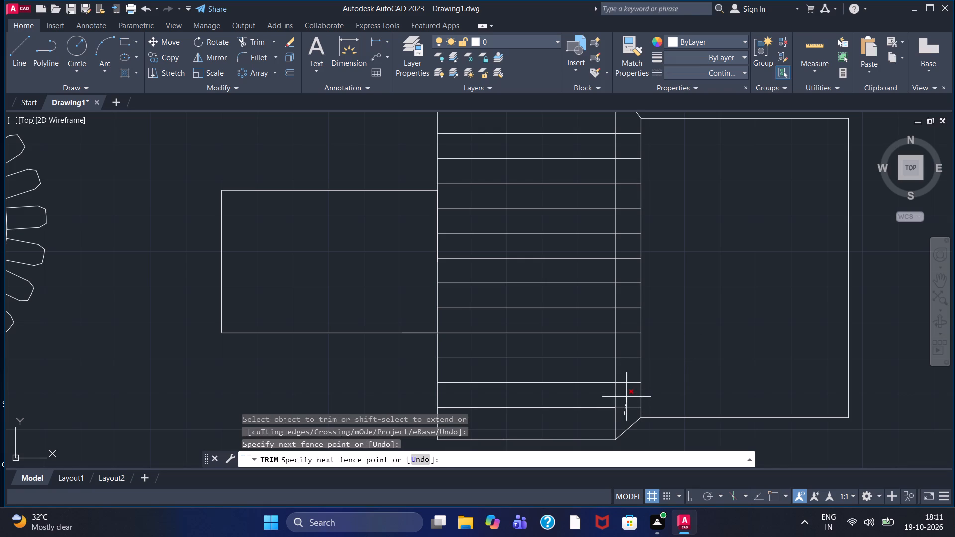
pyautogui.moveTo(626, 394); pyautogui.dragTo(626, 153)
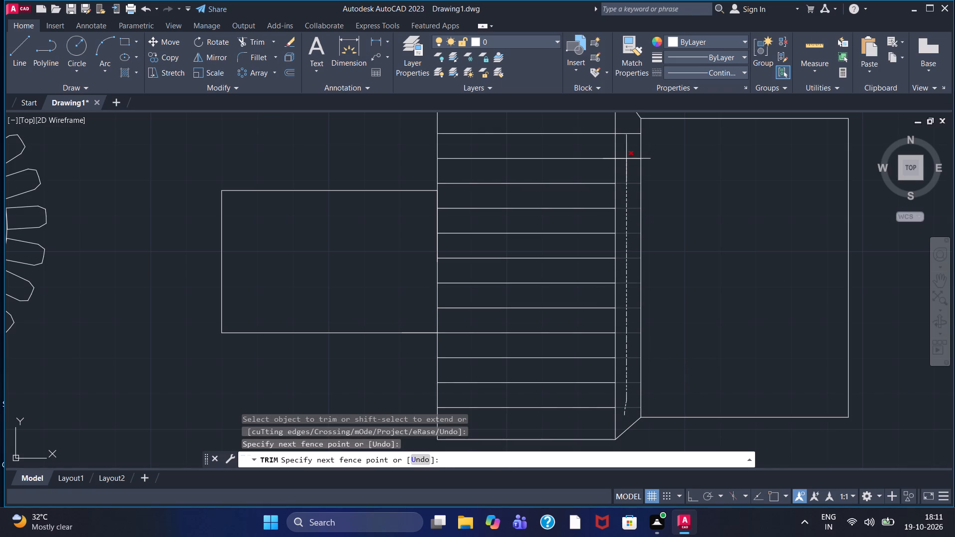
pyautogui.moveTo(626, 153); pyautogui.dragTo(627, 126)
pyautogui.moveTo(627, 131); pyautogui.dragTo(651, 220, button='middle')
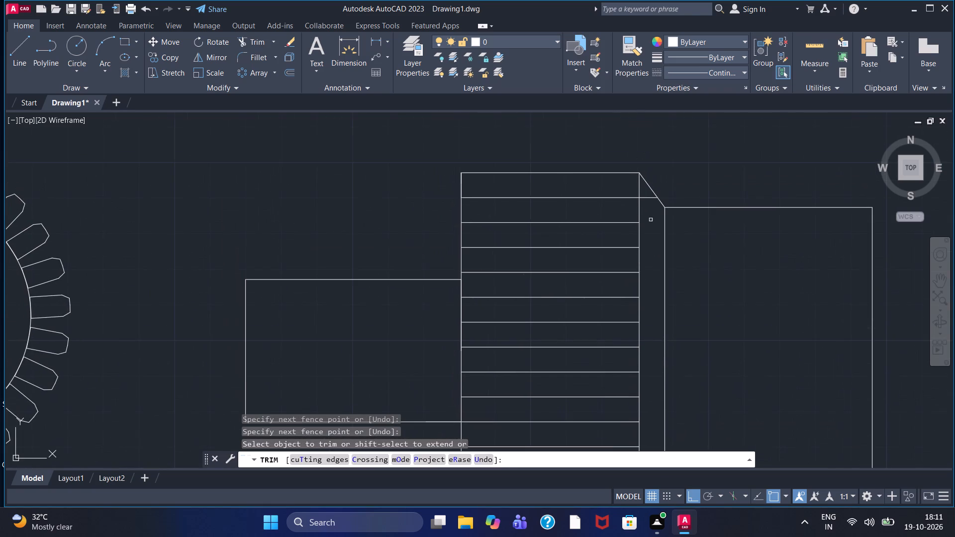
pyautogui.moveTo(643, 207); pyautogui.dragTo(643, 193)
# Divide the small shaft rectangle left of the toothed section with a vertical line, trimming both ends to its edges.
pyautogui.scroll(-1, 641, 249)
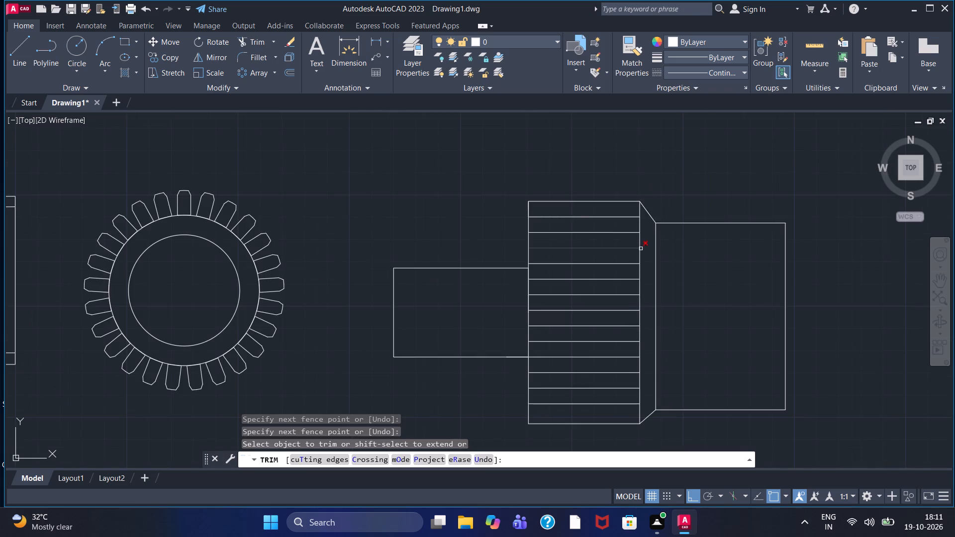
pyautogui.scroll(-1, 628, 302)
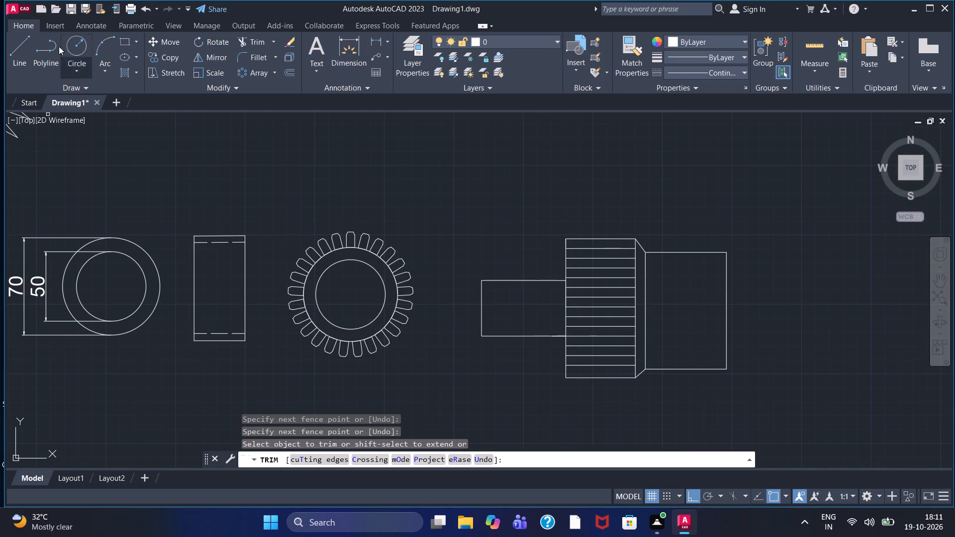
pyautogui.click(11, 50)
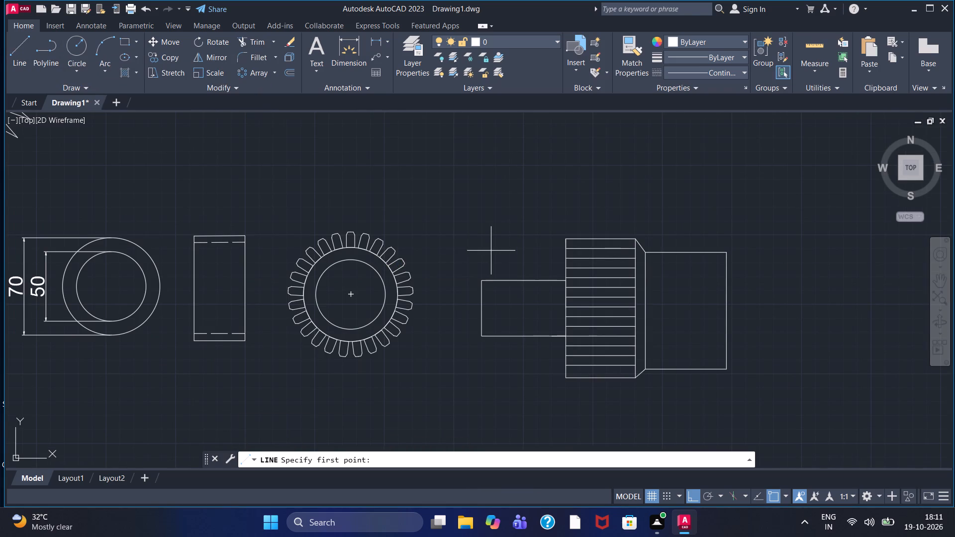
pyautogui.click(522, 254)
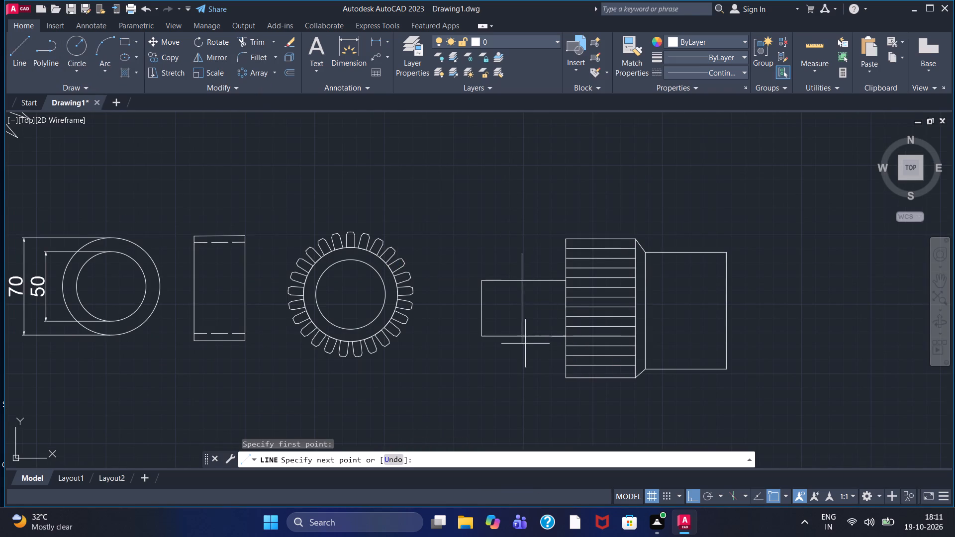
pyautogui.click(524, 354)
pyautogui.rightClick(520, 354)
pyautogui.click(567, 361)
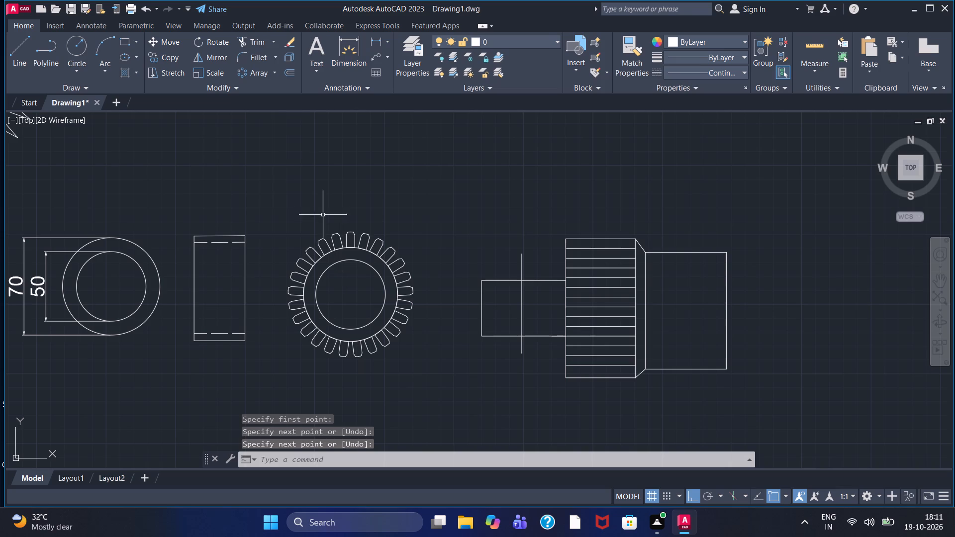
pyautogui.click(246, 43)
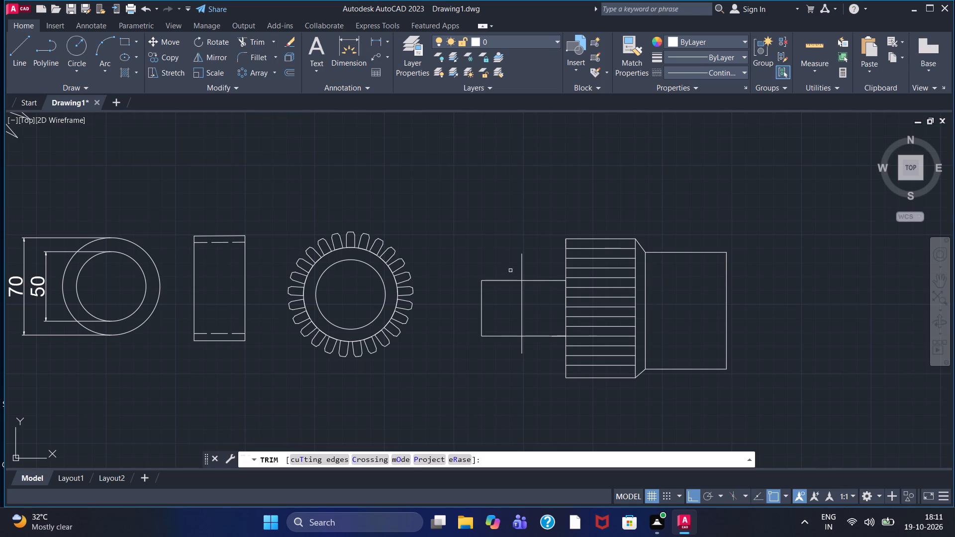
pyautogui.moveTo(510, 270); pyautogui.dragTo(535, 270)
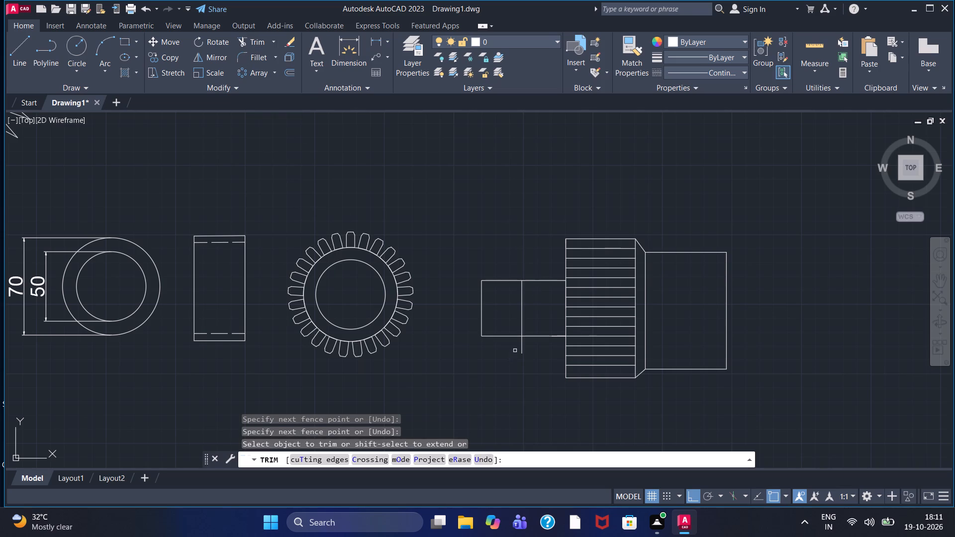
pyautogui.moveTo(515, 351); pyautogui.dragTo(529, 347)
# Draw a wide rectangle outline about 84 units tall above the stepped shaft, letting the bottom and left lines overrun their shared corner.
pyautogui.scroll(-1, 525, 350)
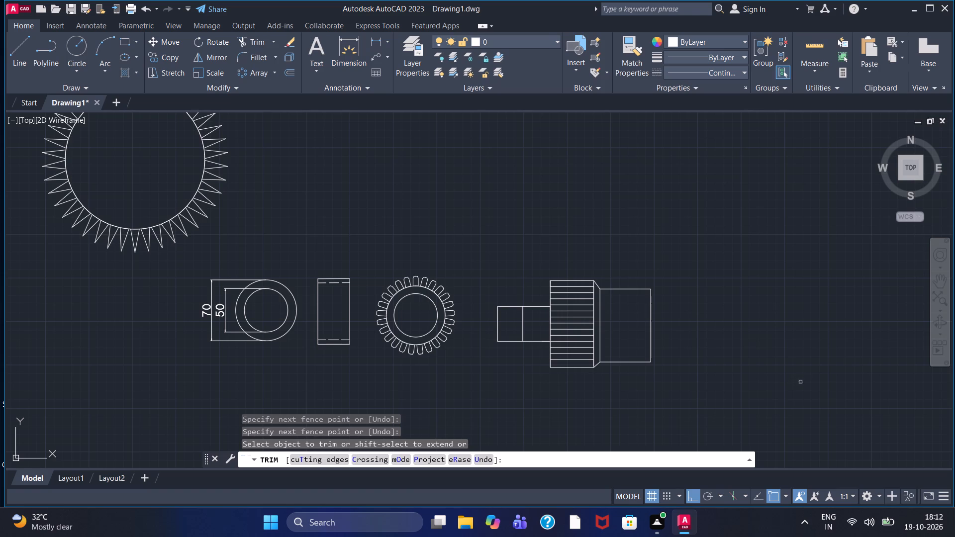
pyautogui.scroll(-1, 788, 302)
pyautogui.moveTo(782, 301); pyautogui.dragTo(599, 292, button='middle')
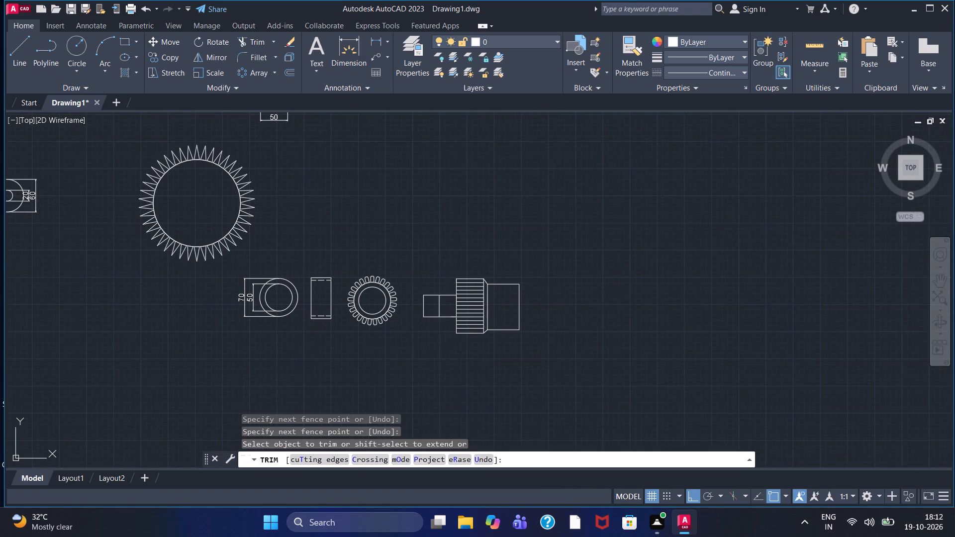
pyautogui.click(15, 61)
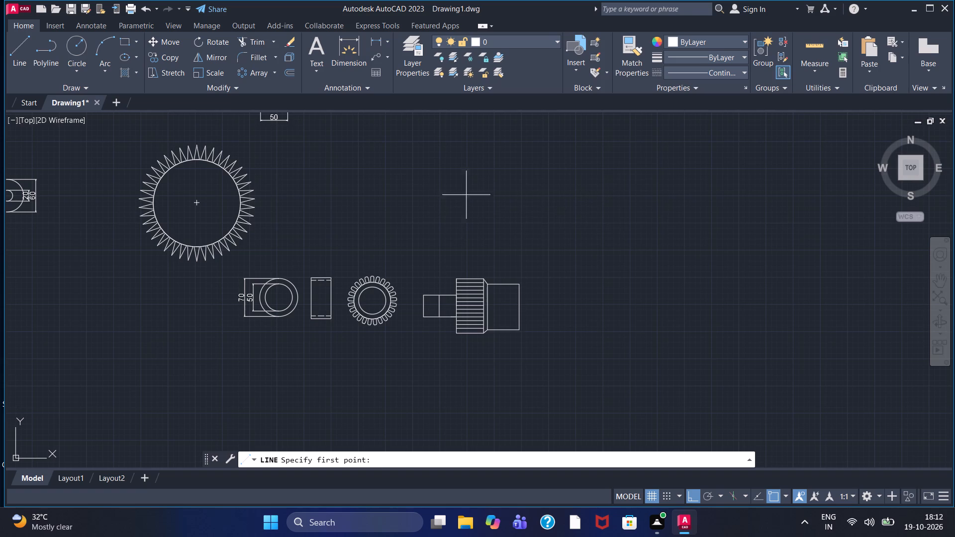
pyautogui.click(442, 187)
pyautogui.click(570, 178)
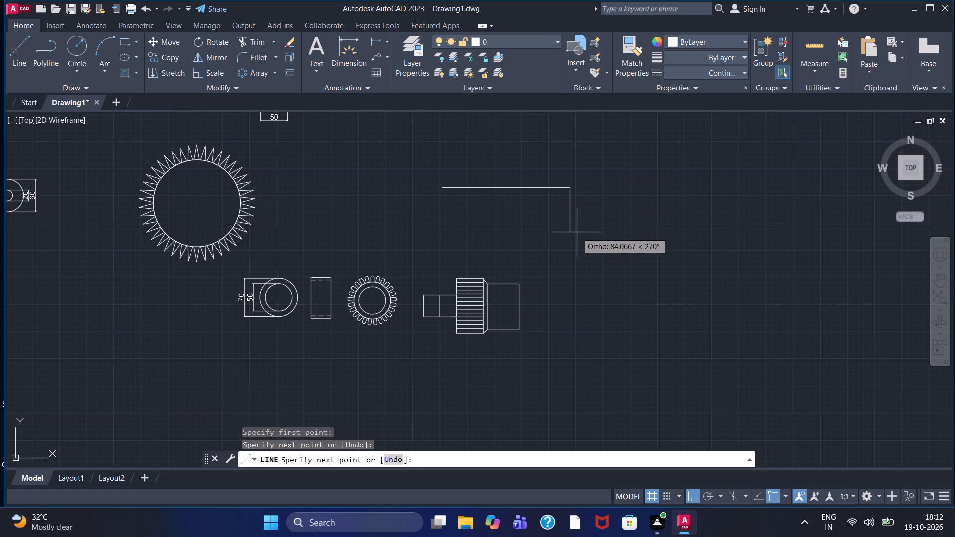
pyautogui.click(577, 232)
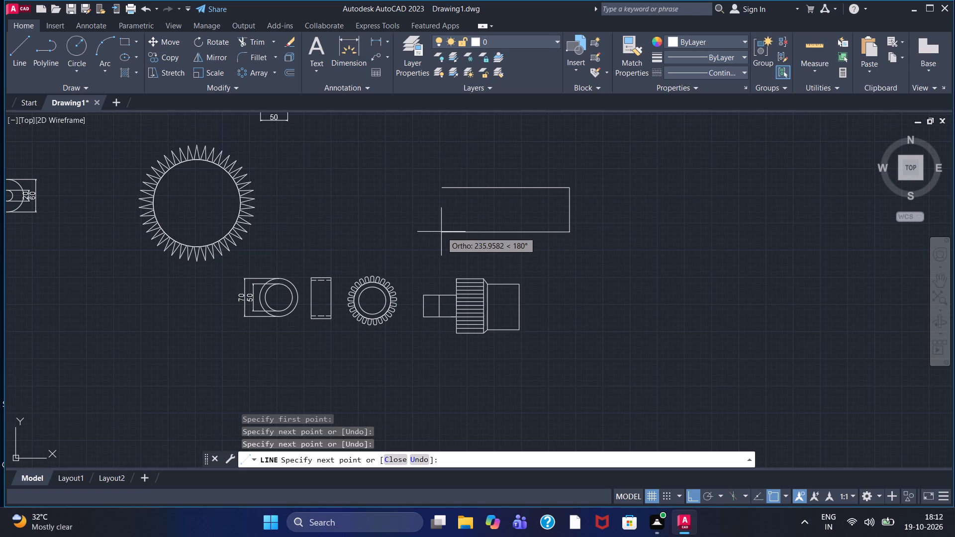
pyautogui.click(423, 232)
pyautogui.rightClick(423, 232)
pyautogui.click(429, 237)
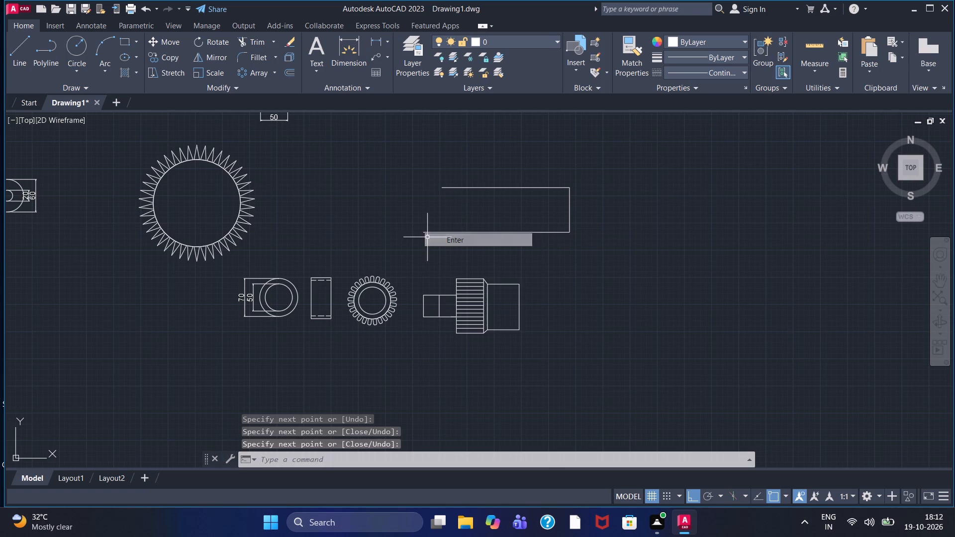
pyautogui.click(27, 68)
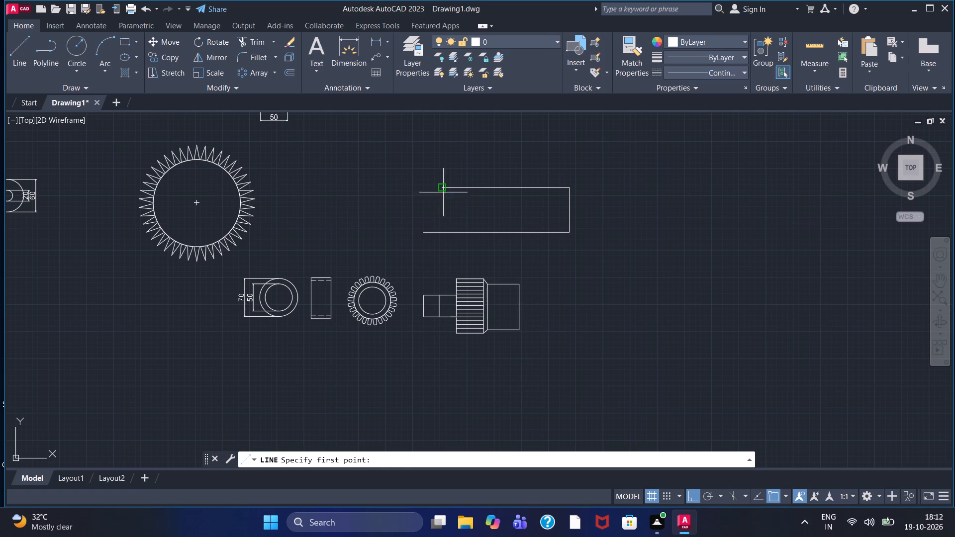
pyautogui.click(443, 191)
pyautogui.click(456, 255)
pyautogui.rightClick(456, 255)
pyautogui.click(489, 261)
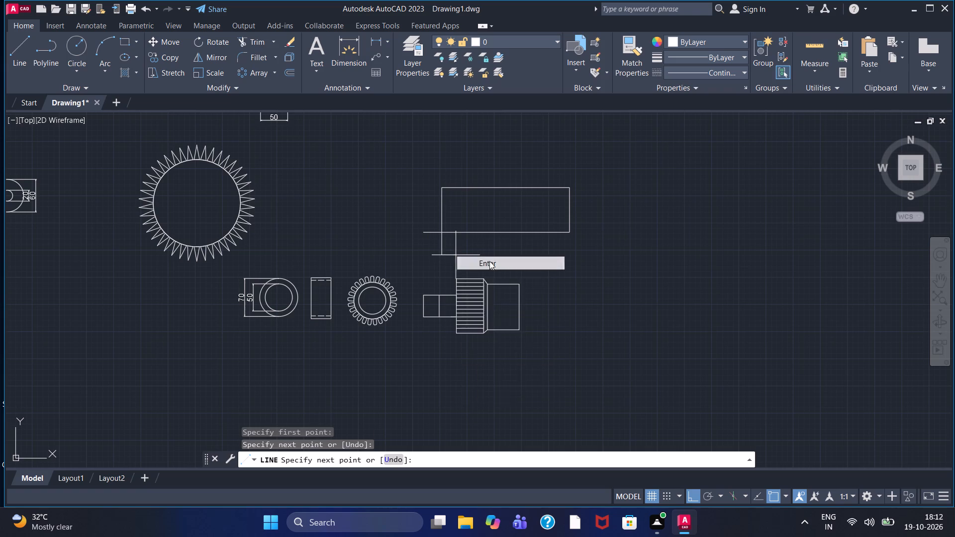
# Trim the overrunning bottom and left lines at the new rectangle's lower-left corner.
pyautogui.scroll(2, 420, 237)
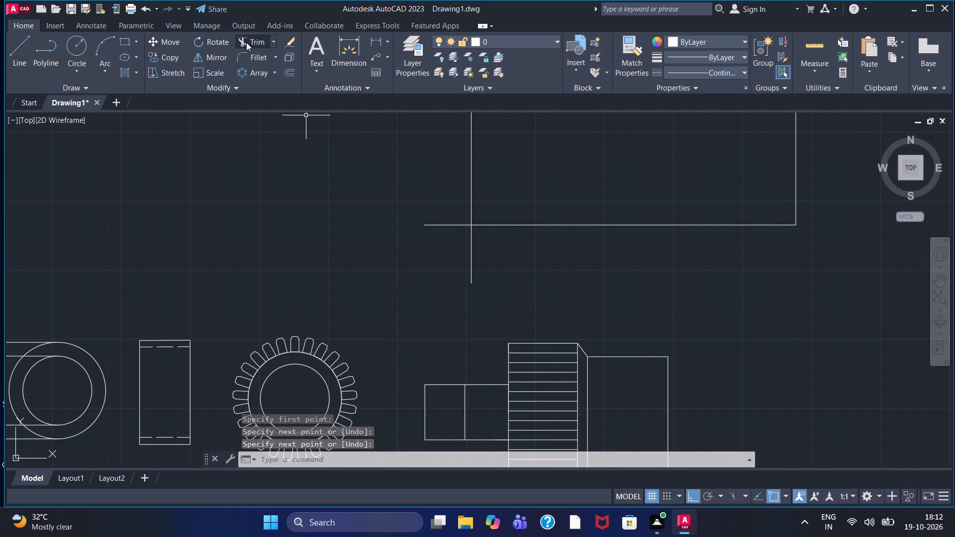
pyautogui.click(246, 42)
pyautogui.moveTo(447, 249); pyautogui.dragTo(446, 209)
pyautogui.moveTo(463, 258); pyautogui.dragTo(497, 252)
# Draw a stepped line through the wide rectangle's left edge: about 55 units down inside, 61 left, 24 down, and 70 right below the rectangle.
pyautogui.scroll(-1, 497, 252)
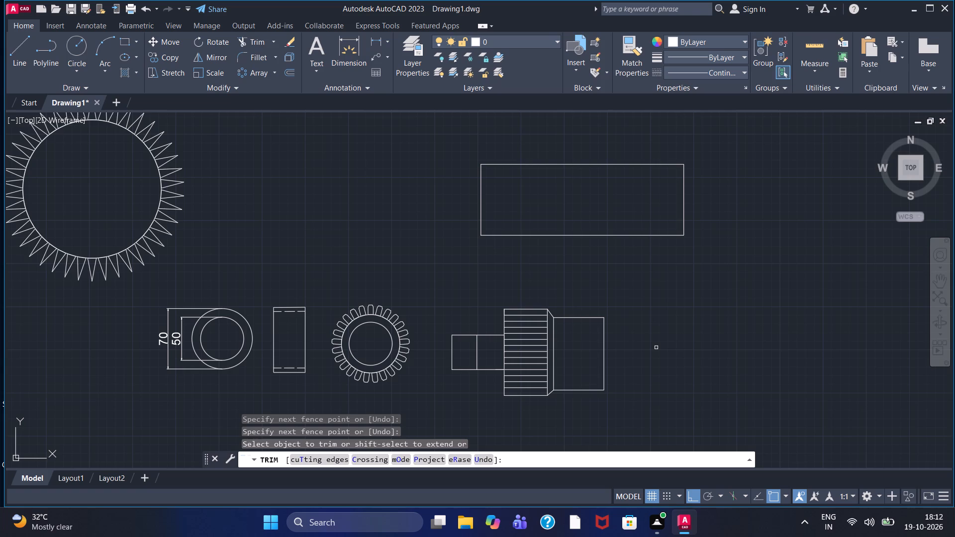
pyautogui.click(25, 70)
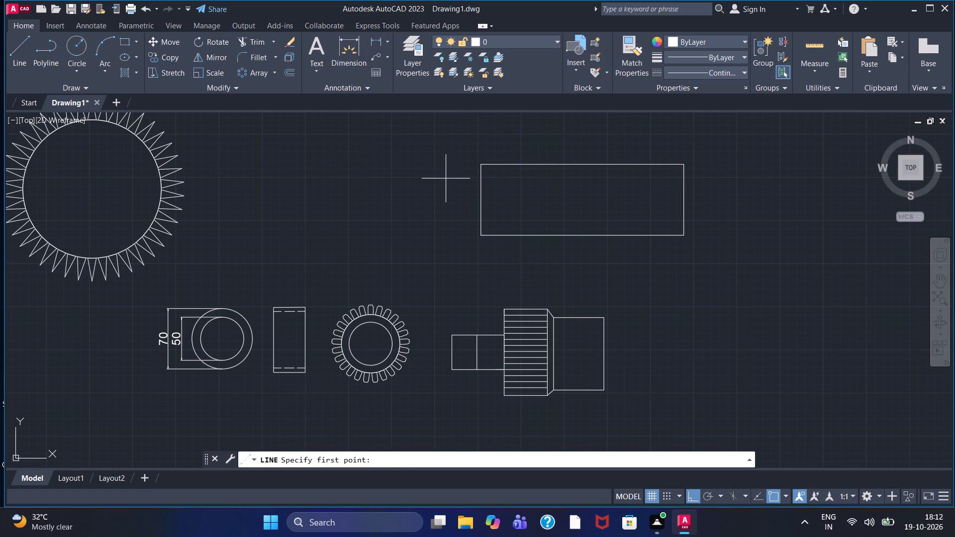
pyautogui.click(446, 179)
pyautogui.click(493, 179)
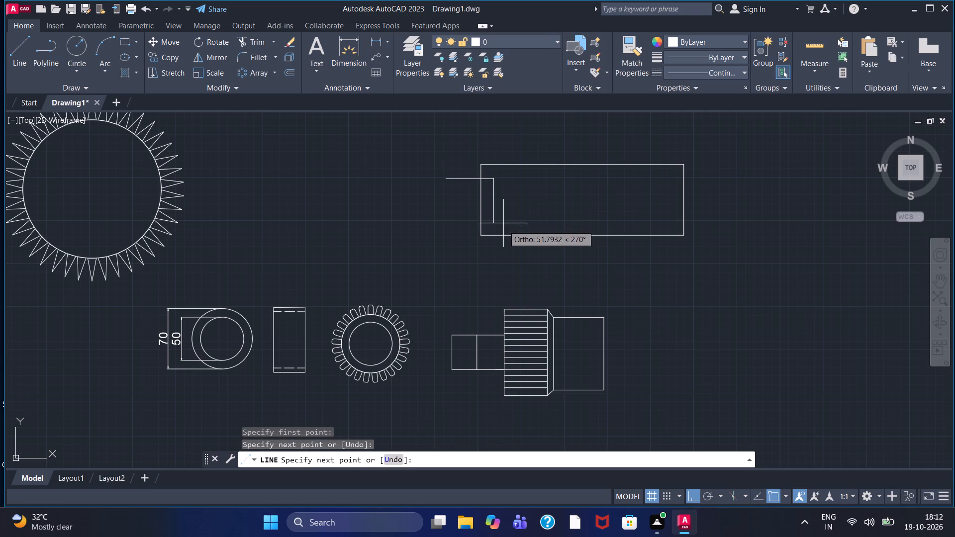
pyautogui.scroll(2, 503, 224)
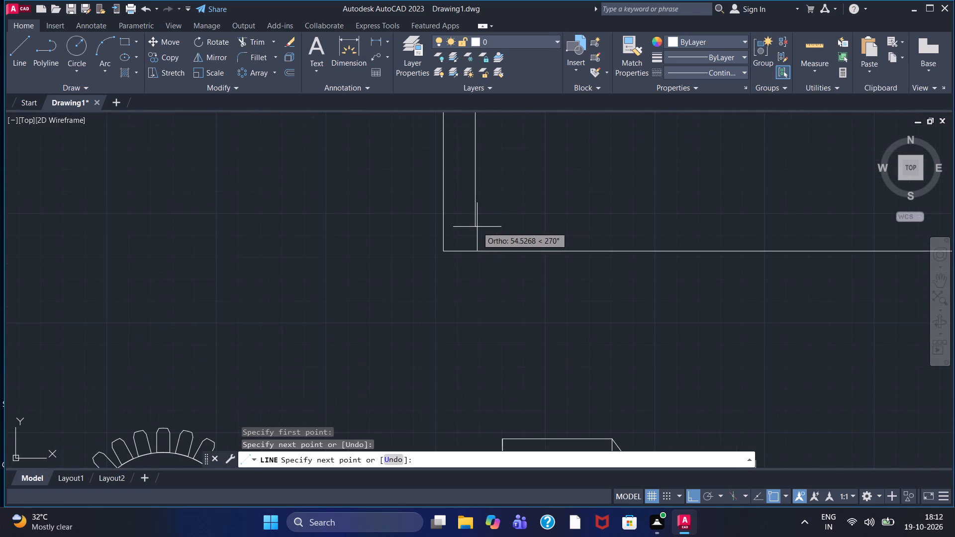
pyautogui.click(477, 227)
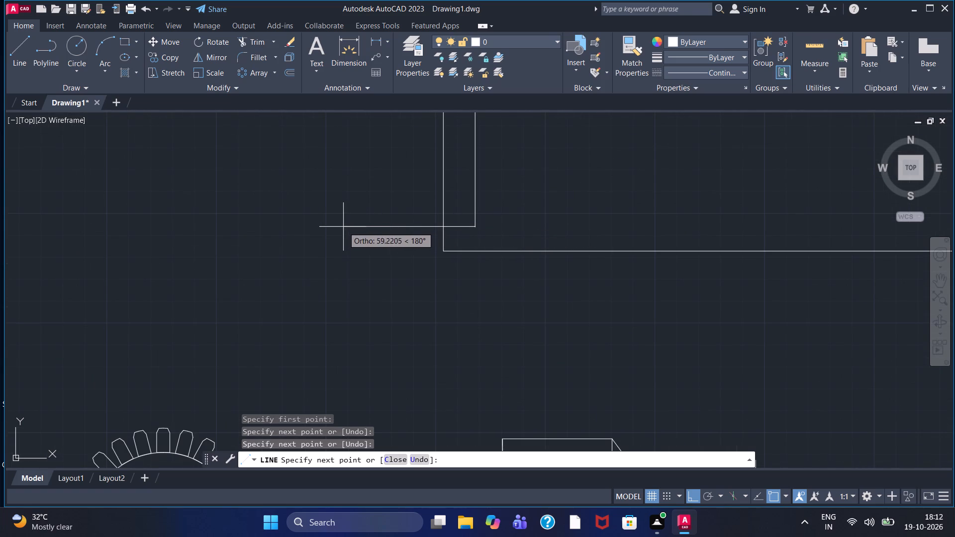
pyautogui.click(340, 227)
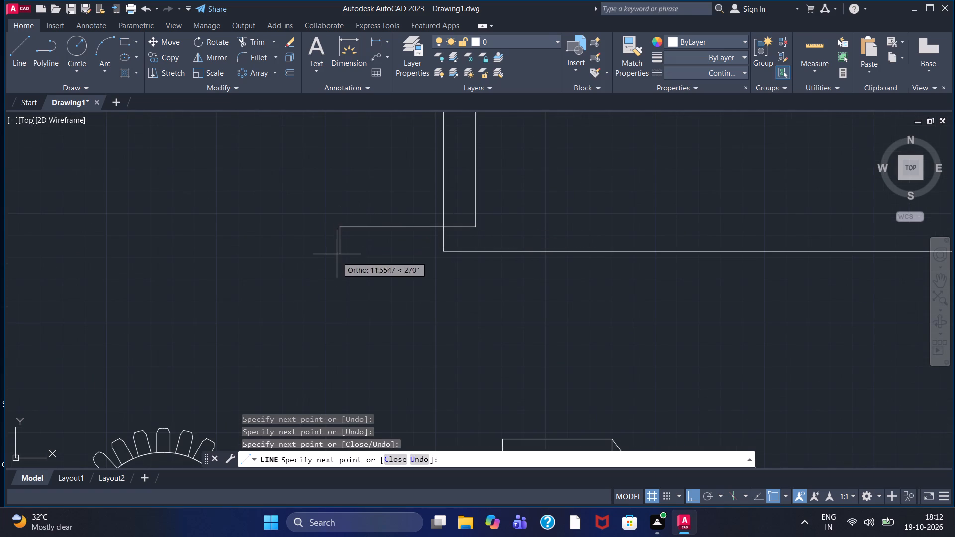
pyautogui.click(337, 280)
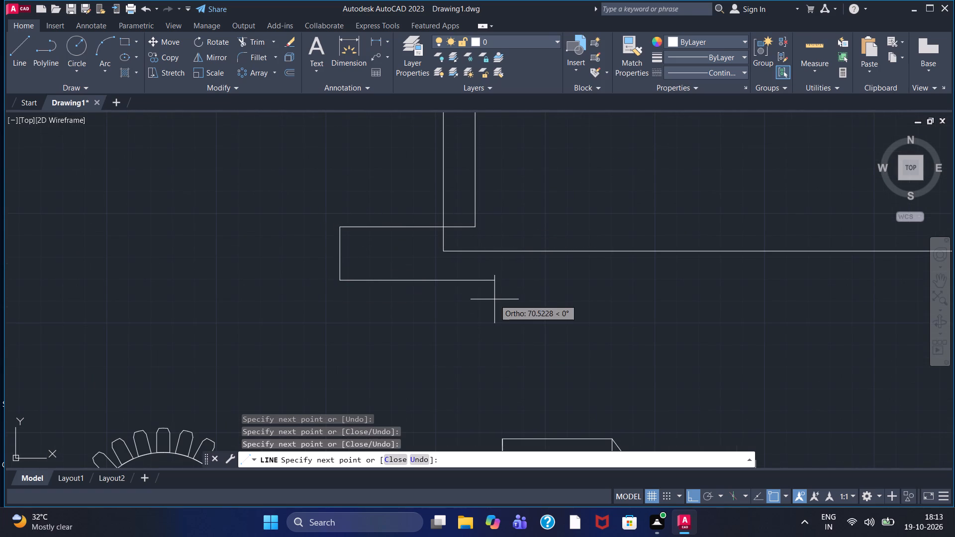
pyautogui.click(495, 299)
pyautogui.rightClick(495, 299)
pyautogui.click(521, 305)
pyautogui.scroll(-1, 519, 301)
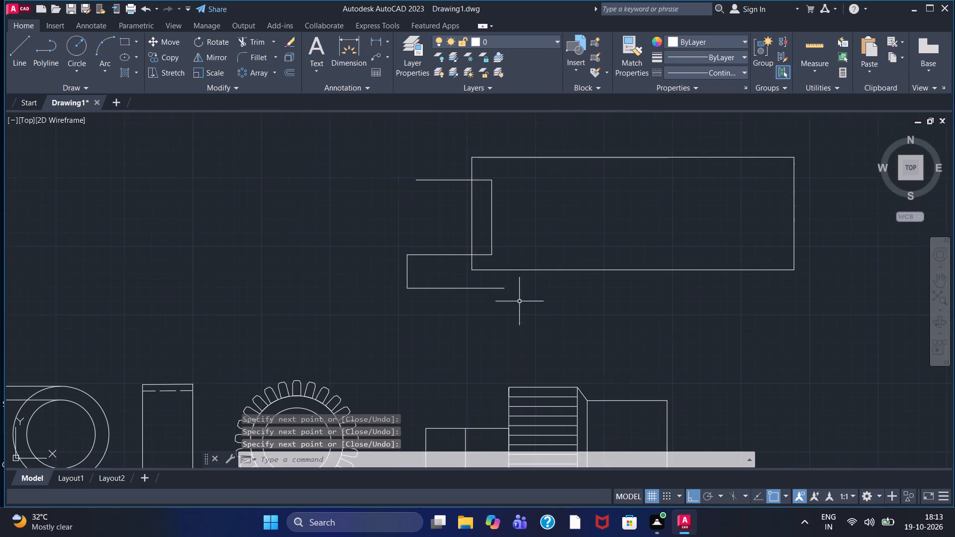
# From the stepped line's upper free end, draw a line about 23 units up, 64 right, and back down into the wide rectangle.
pyautogui.click(3, 58)
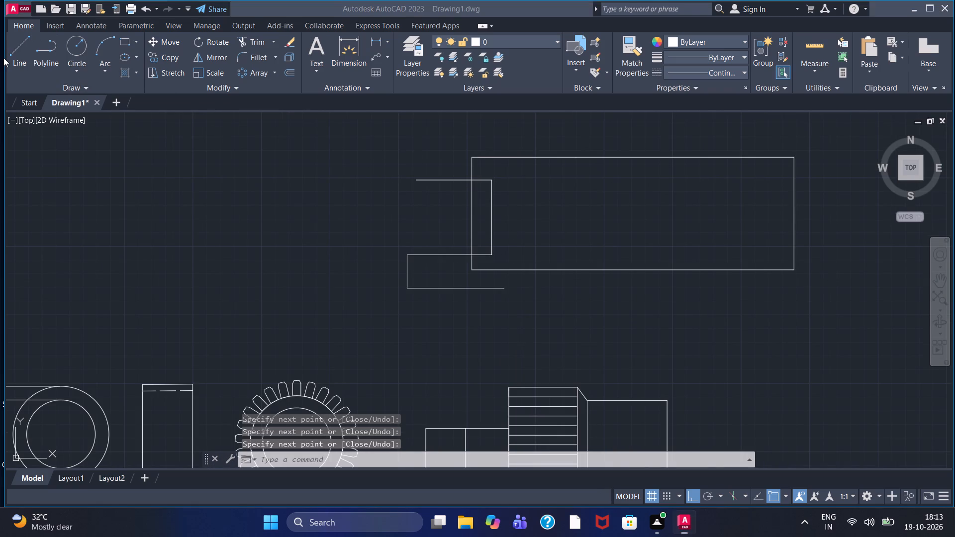
pyautogui.click(13, 55)
pyautogui.click(416, 183)
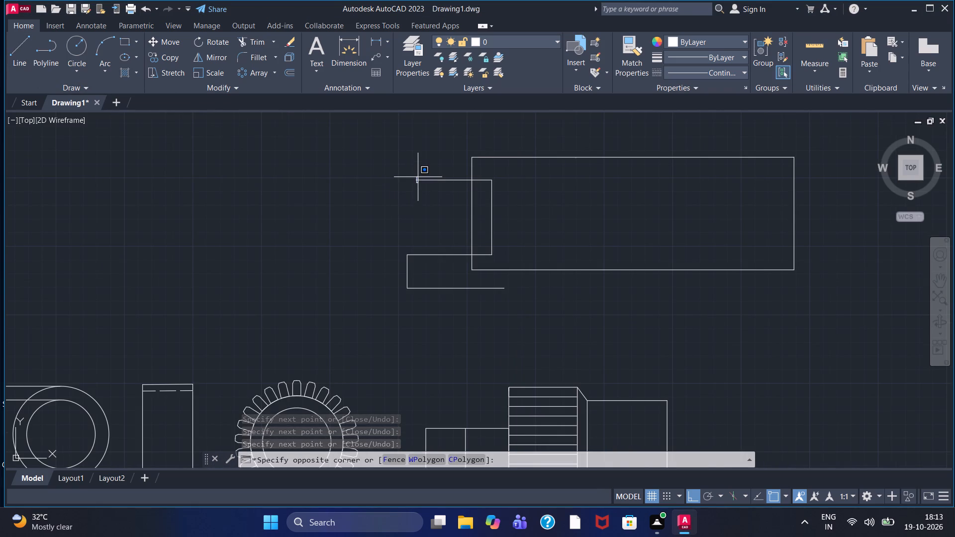
pyautogui.rightClick(417, 177)
pyautogui.click(384, 182)
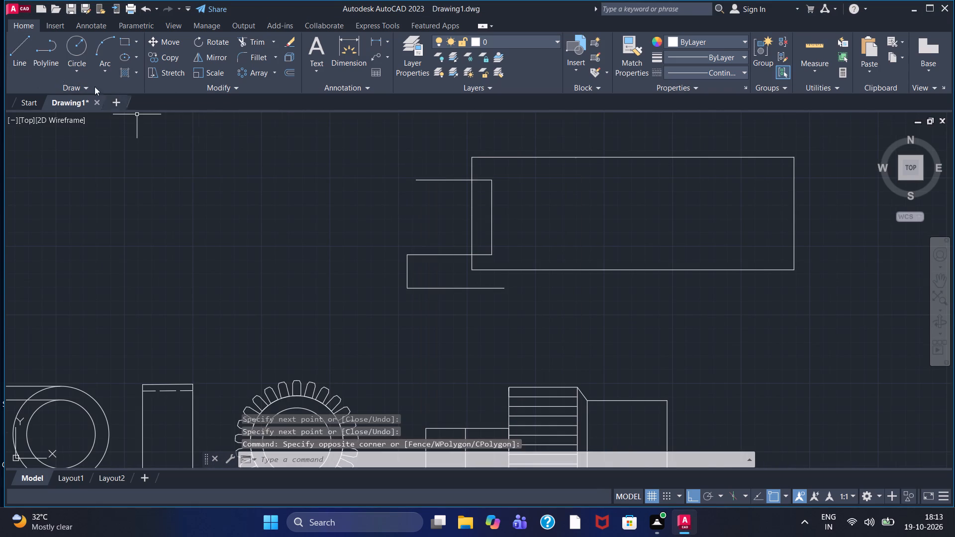
pyautogui.click(29, 58)
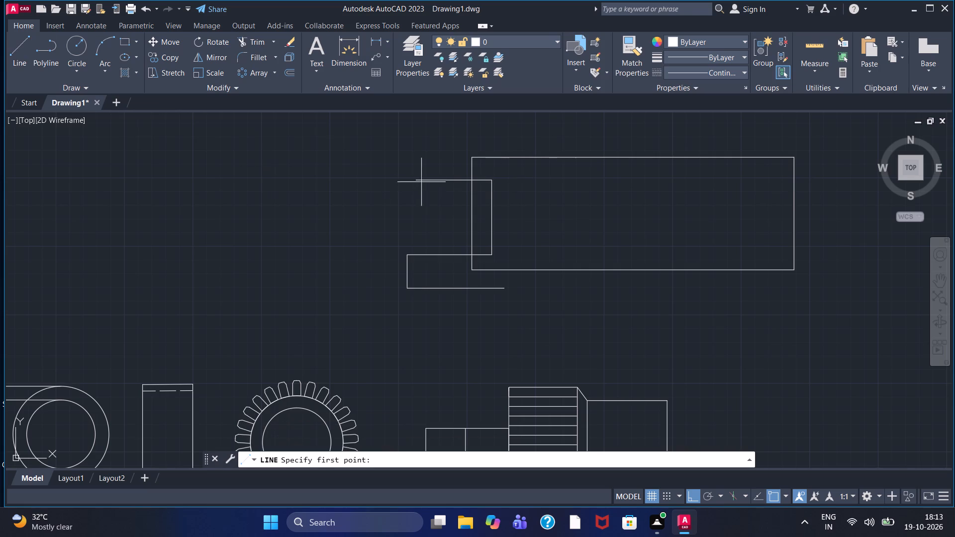
pyautogui.click(420, 176)
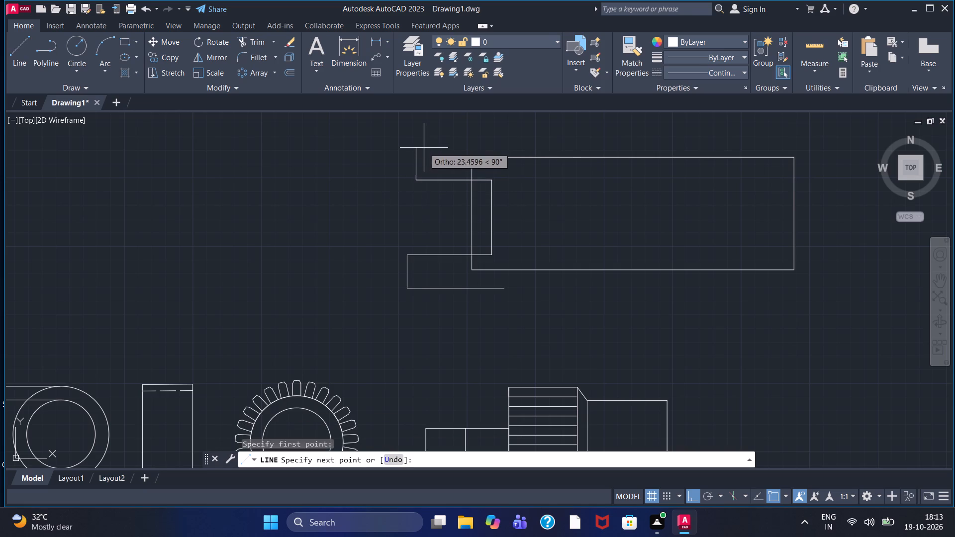
pyautogui.click(424, 148)
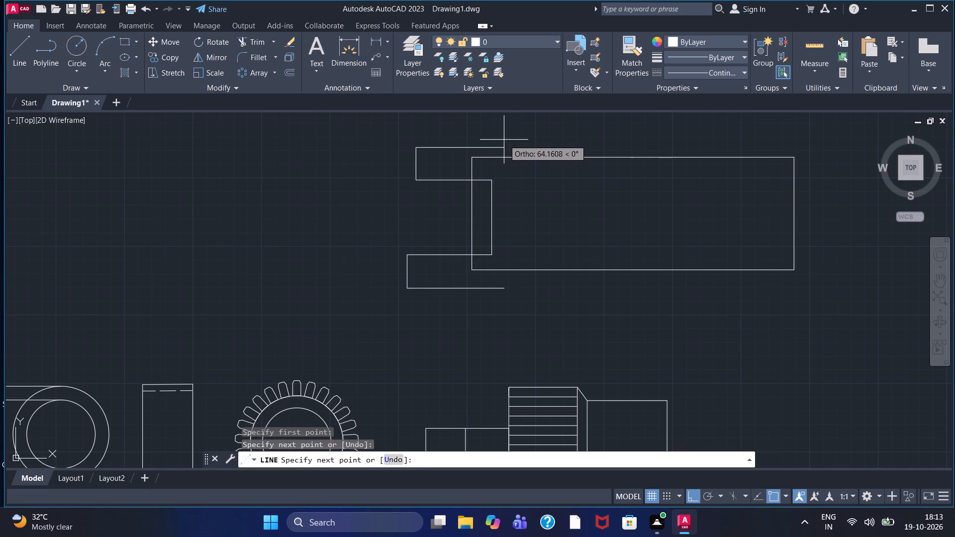
pyautogui.click(504, 140)
pyautogui.click(507, 183)
pyautogui.rightClick(507, 183)
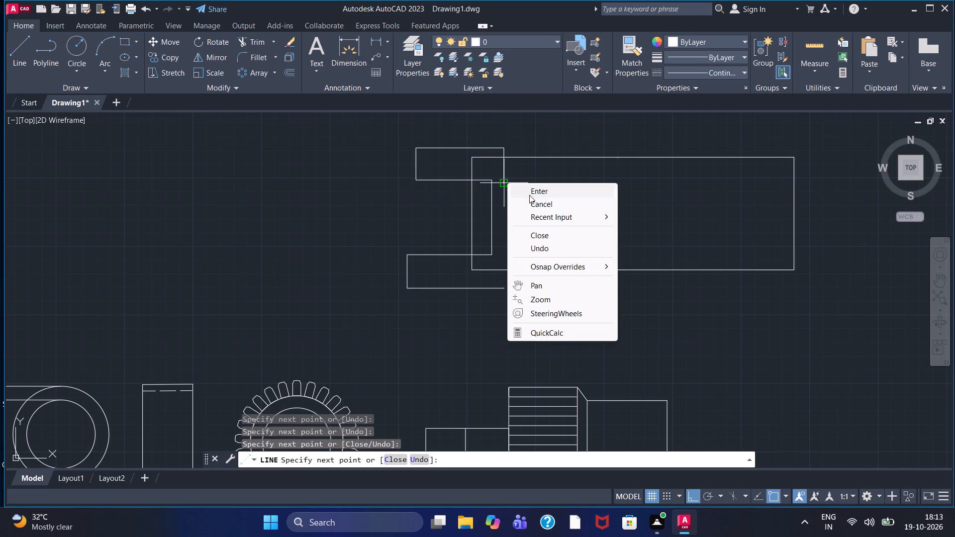
pyautogui.click(529, 195)
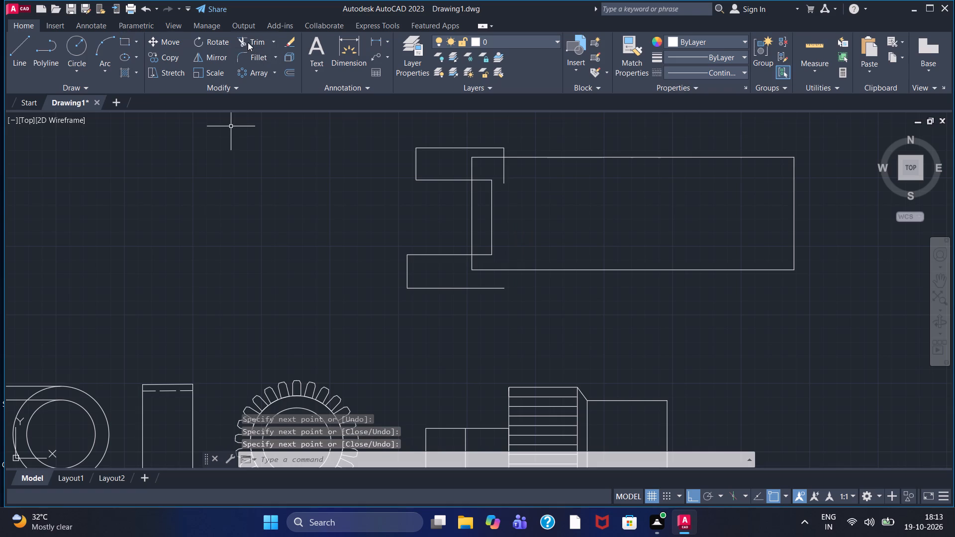
# Trim the stepped outline's lines inside the wide rectangle and the upper lug's right vertical, ending both lugs' inner lines at the rectangle's left edge.
pyautogui.click(248, 42)
pyautogui.scroll(2, 429, 195)
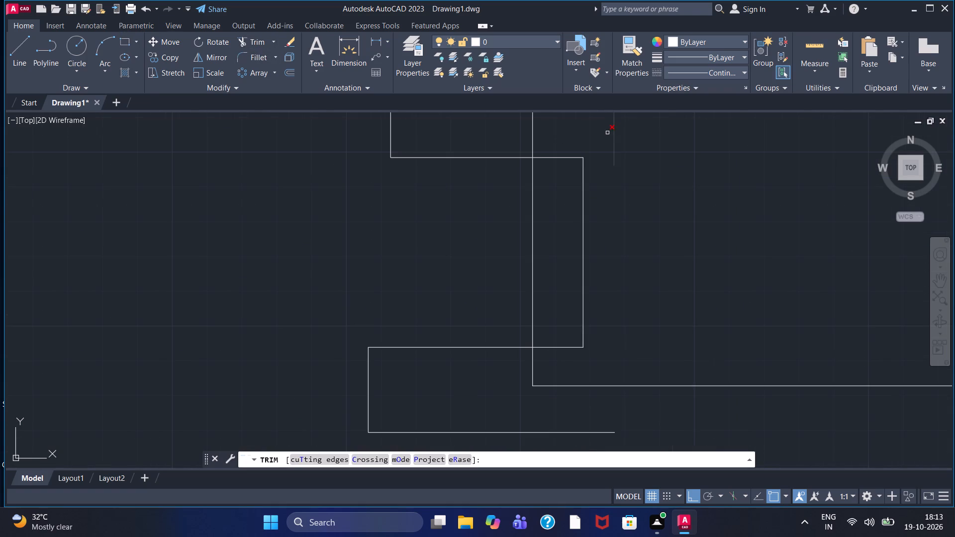
pyautogui.moveTo(607, 133); pyautogui.dragTo(630, 124)
pyautogui.moveTo(567, 154); pyautogui.dragTo(582, 230)
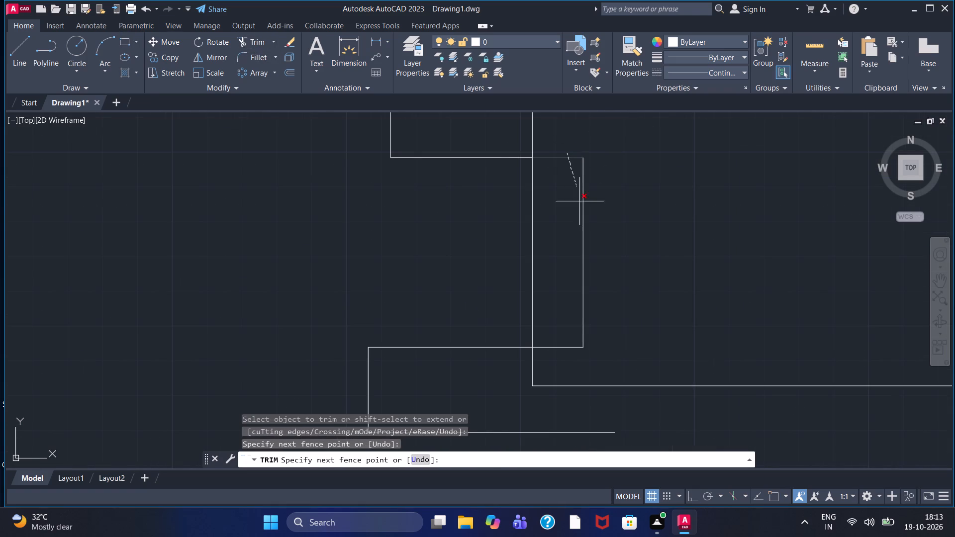
pyautogui.moveTo(582, 230); pyautogui.dragTo(599, 301)
pyautogui.moveTo(573, 315); pyautogui.dragTo(575, 360)
pyautogui.scroll(-1, 580, 341)
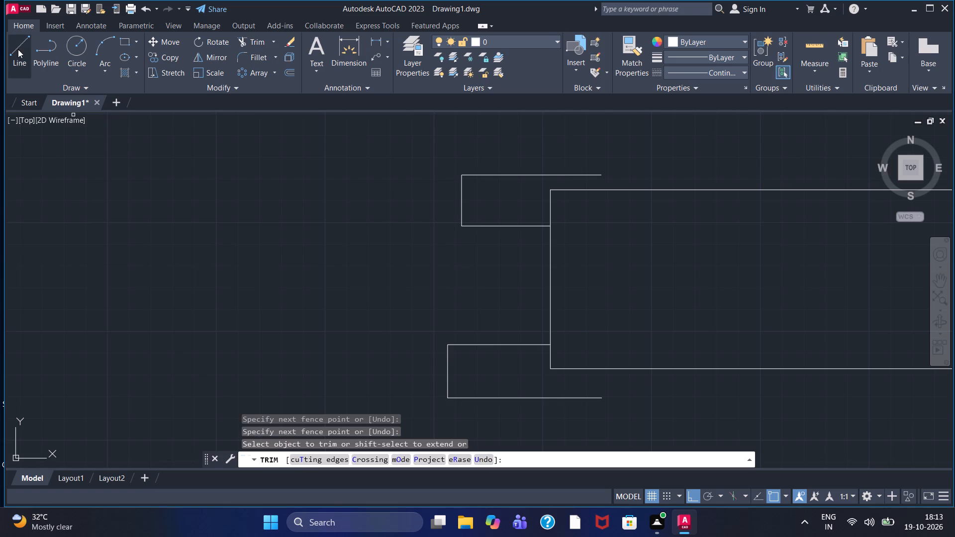
# Close the lower lug with a vertical line from its bottom line's free end, trimmed at the wide rectangle's bottom edge.
pyautogui.click(18, 49)
pyautogui.moveTo(598, 397); pyautogui.dragTo(599, 396)
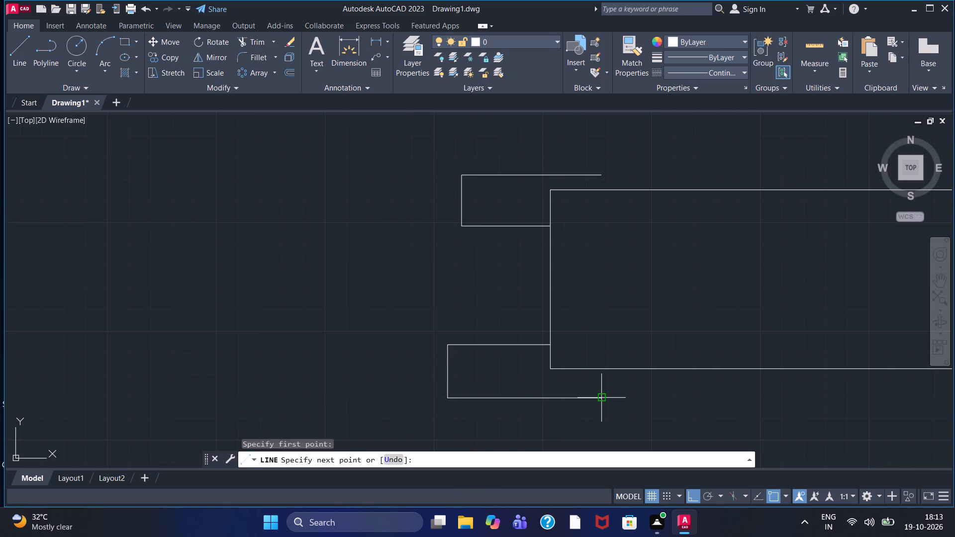
pyautogui.moveTo(599, 396); pyautogui.dragTo(598, 385)
pyautogui.click(588, 332)
pyautogui.rightClick(587, 332)
pyautogui.click(605, 341)
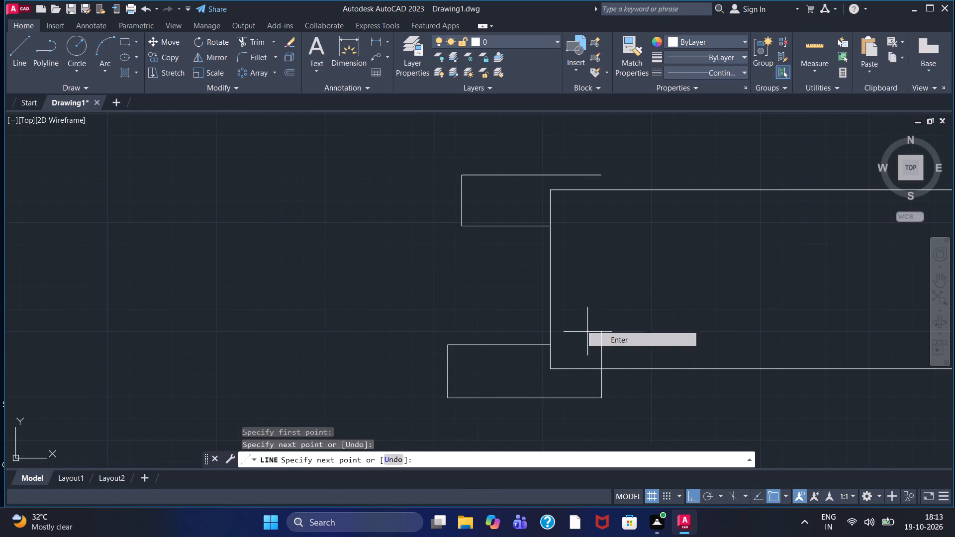
pyautogui.click(239, 34)
pyautogui.click(244, 43)
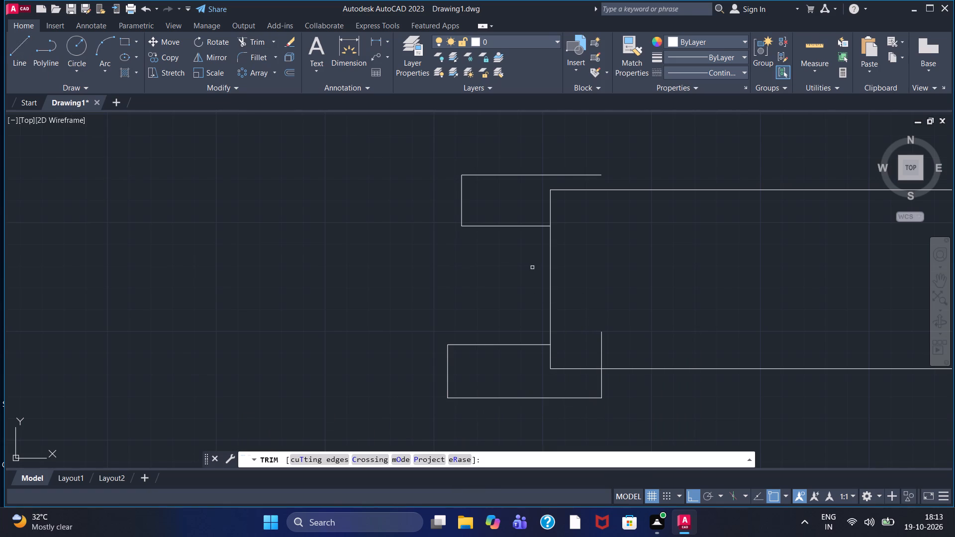
pyautogui.moveTo(595, 360); pyautogui.dragTo(613, 350)
pyautogui.click(613, 350)
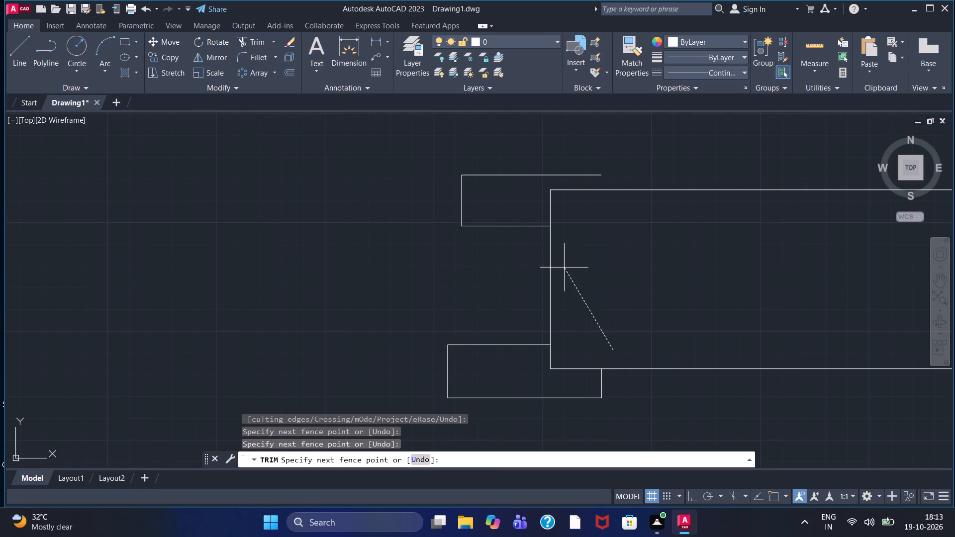
pyautogui.press('Escape')
# Close the upper lug with a vertical line down from its top line's free end, trimmed at the wide rectangle's top edge.
pyautogui.click(10, 65)
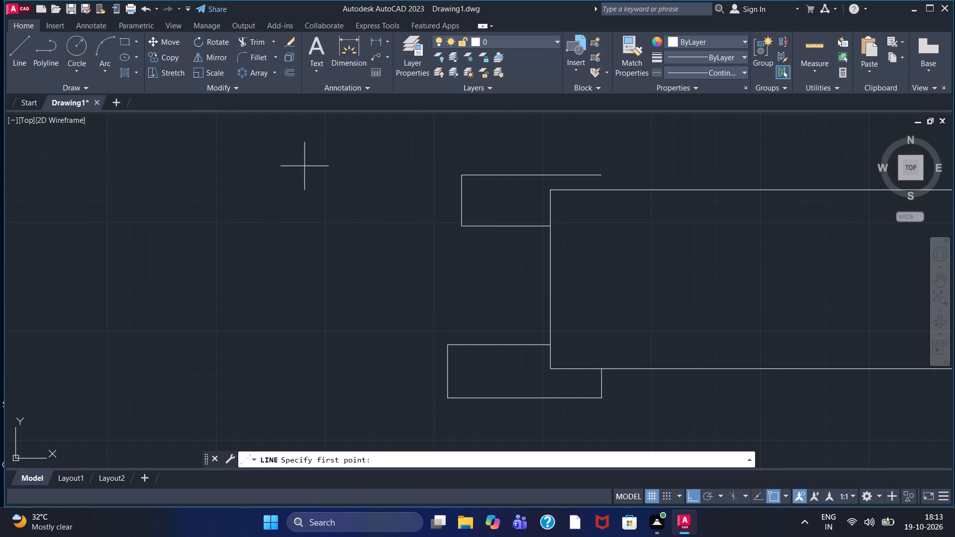
pyautogui.click(601, 177)
pyautogui.click(607, 228)
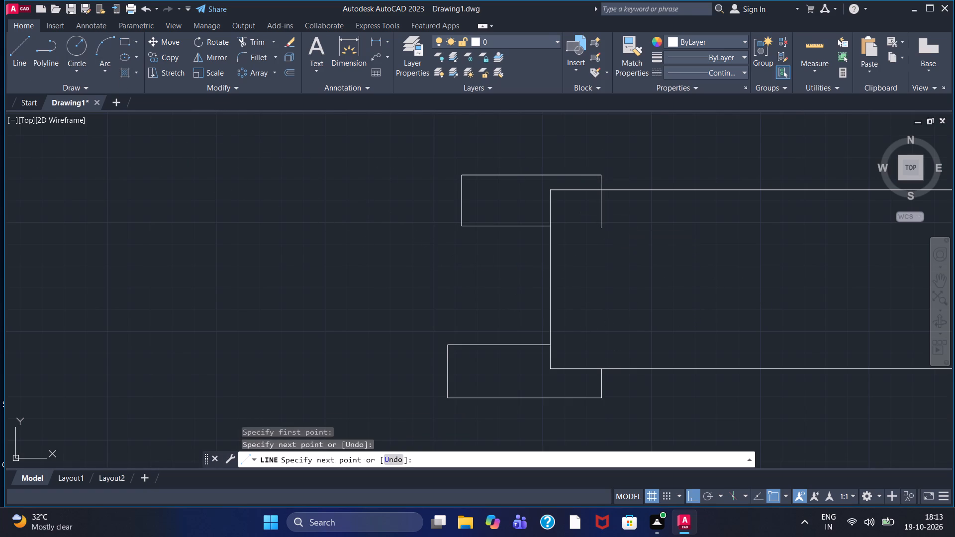
pyautogui.rightClick(607, 228)
pyautogui.click(617, 233)
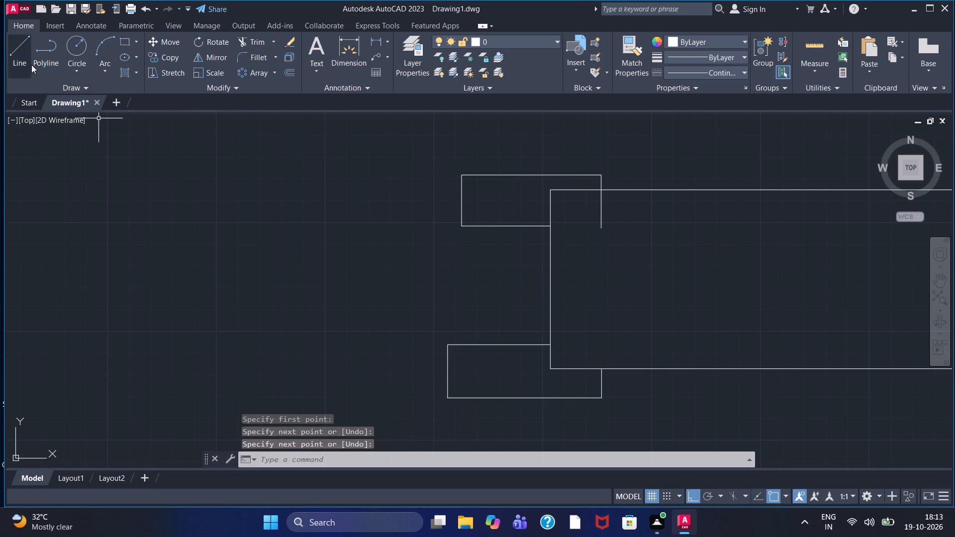
pyautogui.click(242, 40)
pyautogui.moveTo(583, 211); pyautogui.dragTo(613, 203)
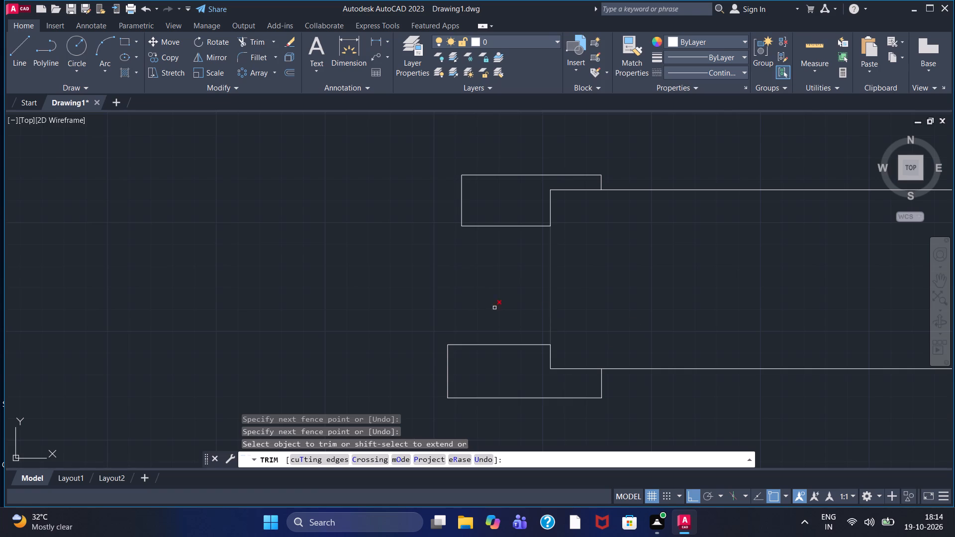
pyautogui.moveTo(455, 296); pyautogui.dragTo(406, 278, button='middle')
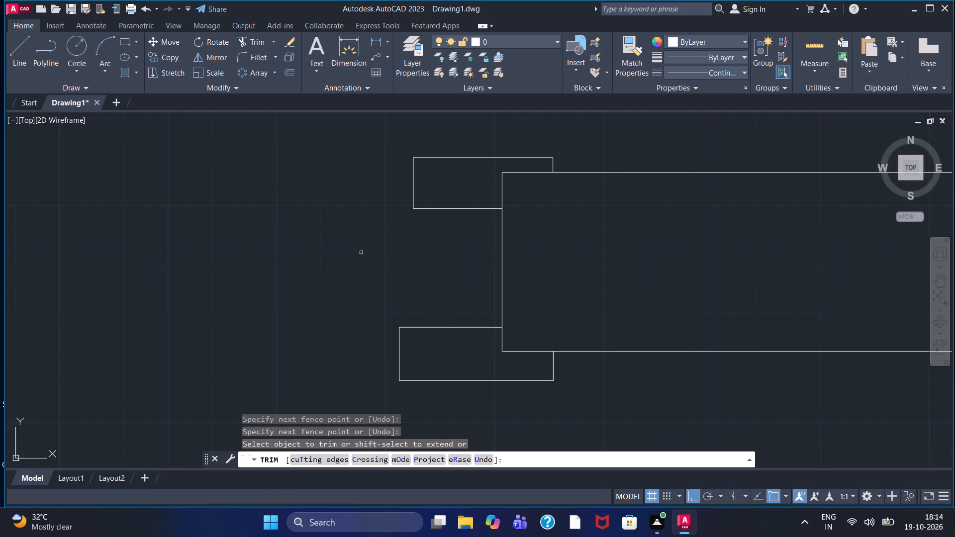
pyautogui.press('Escape')
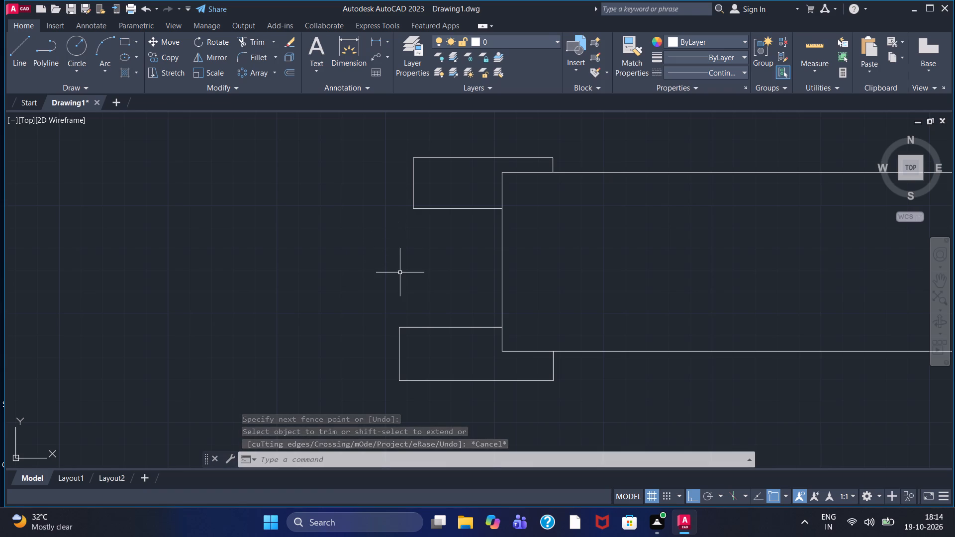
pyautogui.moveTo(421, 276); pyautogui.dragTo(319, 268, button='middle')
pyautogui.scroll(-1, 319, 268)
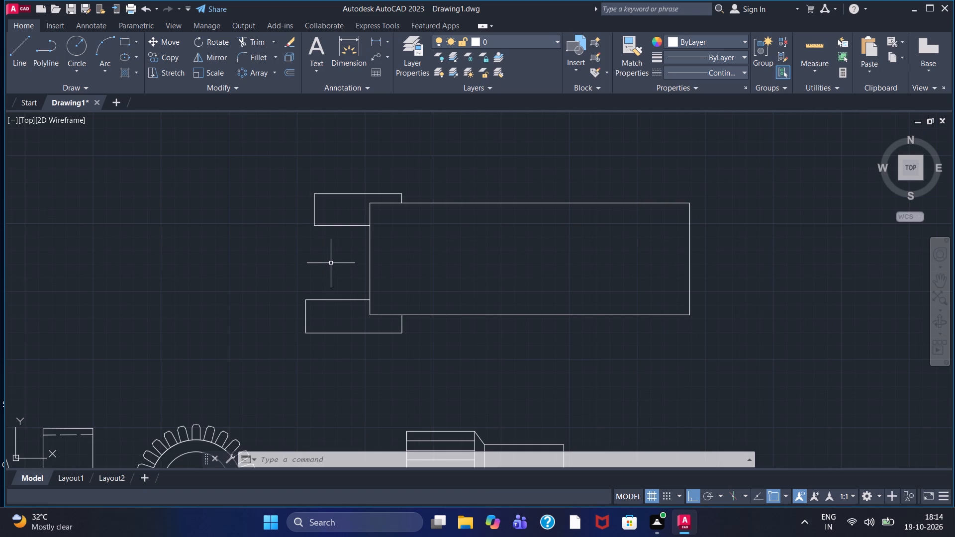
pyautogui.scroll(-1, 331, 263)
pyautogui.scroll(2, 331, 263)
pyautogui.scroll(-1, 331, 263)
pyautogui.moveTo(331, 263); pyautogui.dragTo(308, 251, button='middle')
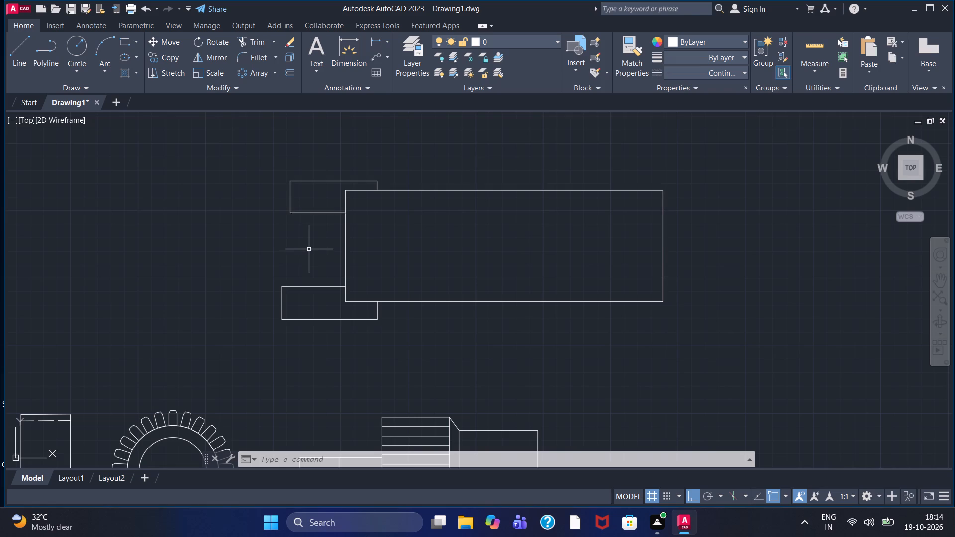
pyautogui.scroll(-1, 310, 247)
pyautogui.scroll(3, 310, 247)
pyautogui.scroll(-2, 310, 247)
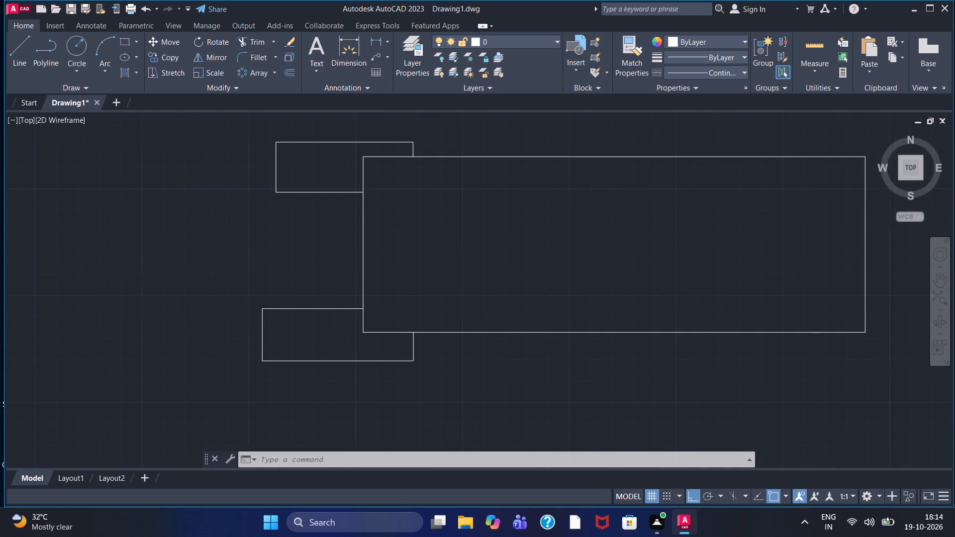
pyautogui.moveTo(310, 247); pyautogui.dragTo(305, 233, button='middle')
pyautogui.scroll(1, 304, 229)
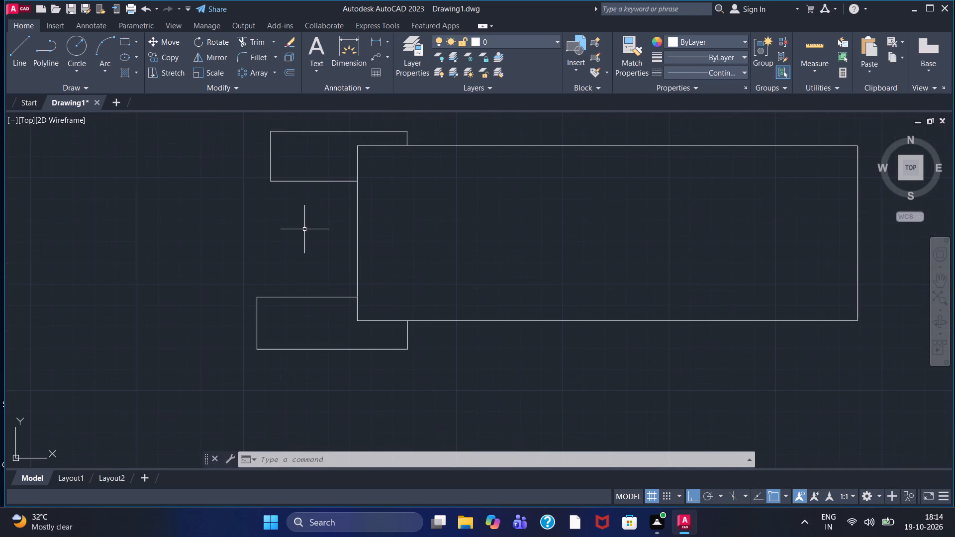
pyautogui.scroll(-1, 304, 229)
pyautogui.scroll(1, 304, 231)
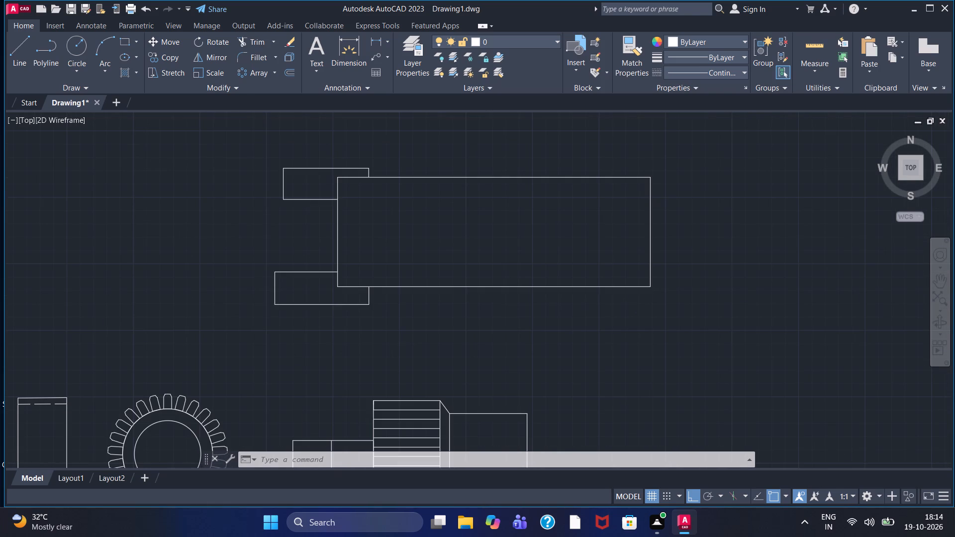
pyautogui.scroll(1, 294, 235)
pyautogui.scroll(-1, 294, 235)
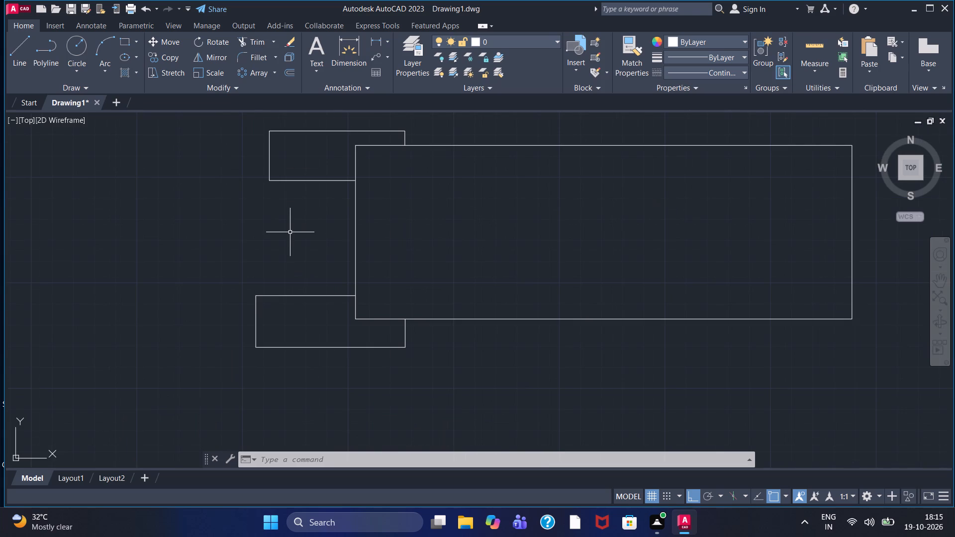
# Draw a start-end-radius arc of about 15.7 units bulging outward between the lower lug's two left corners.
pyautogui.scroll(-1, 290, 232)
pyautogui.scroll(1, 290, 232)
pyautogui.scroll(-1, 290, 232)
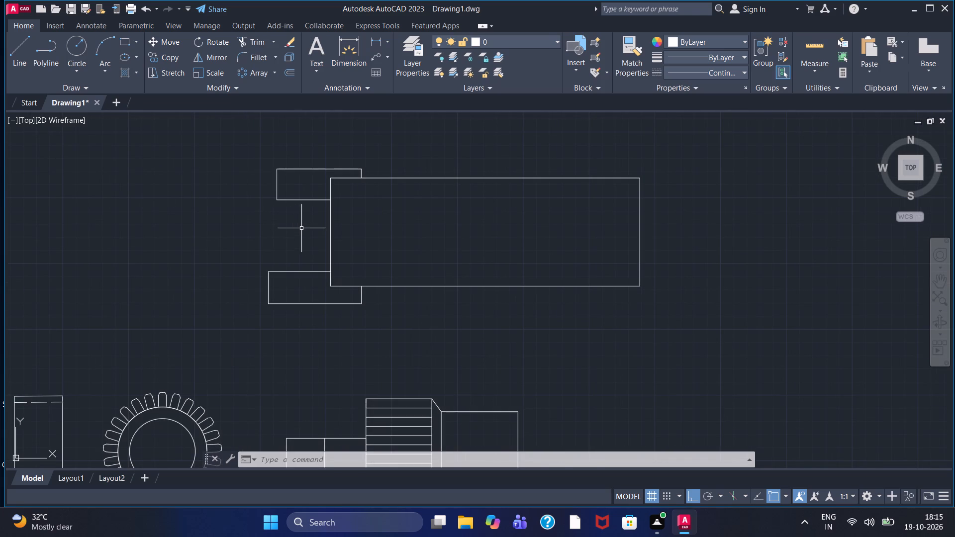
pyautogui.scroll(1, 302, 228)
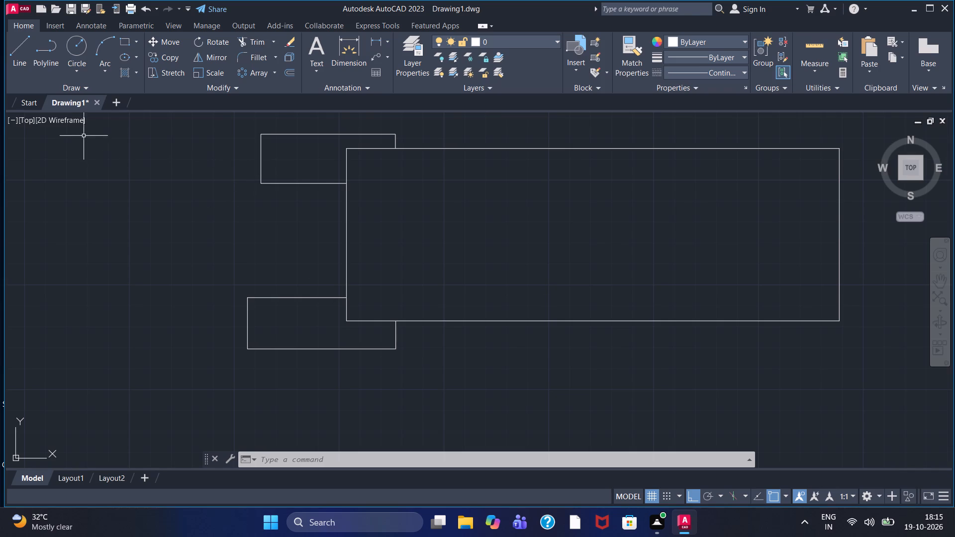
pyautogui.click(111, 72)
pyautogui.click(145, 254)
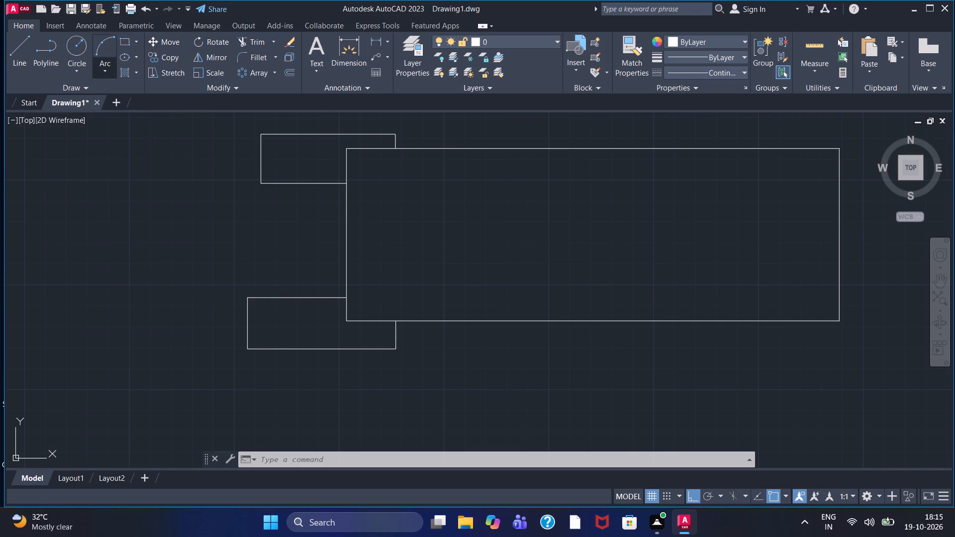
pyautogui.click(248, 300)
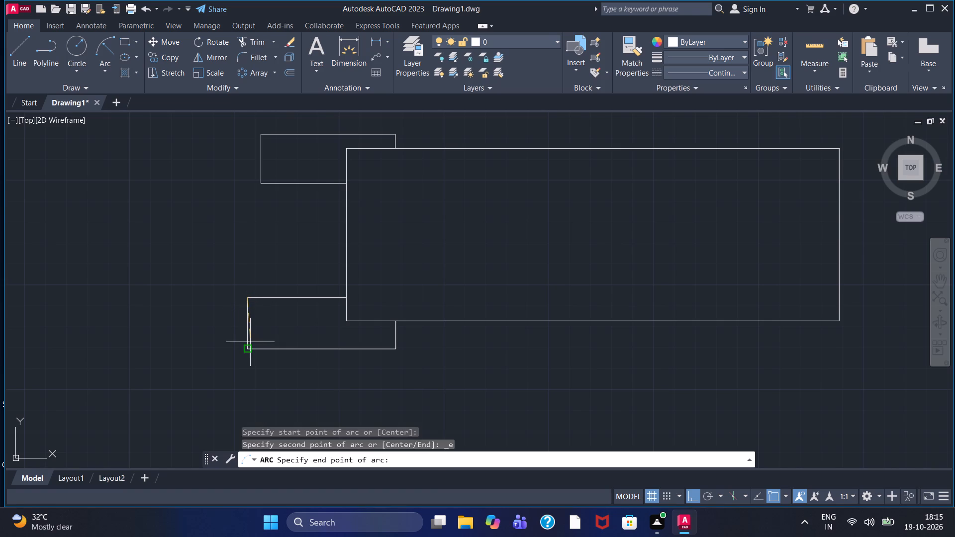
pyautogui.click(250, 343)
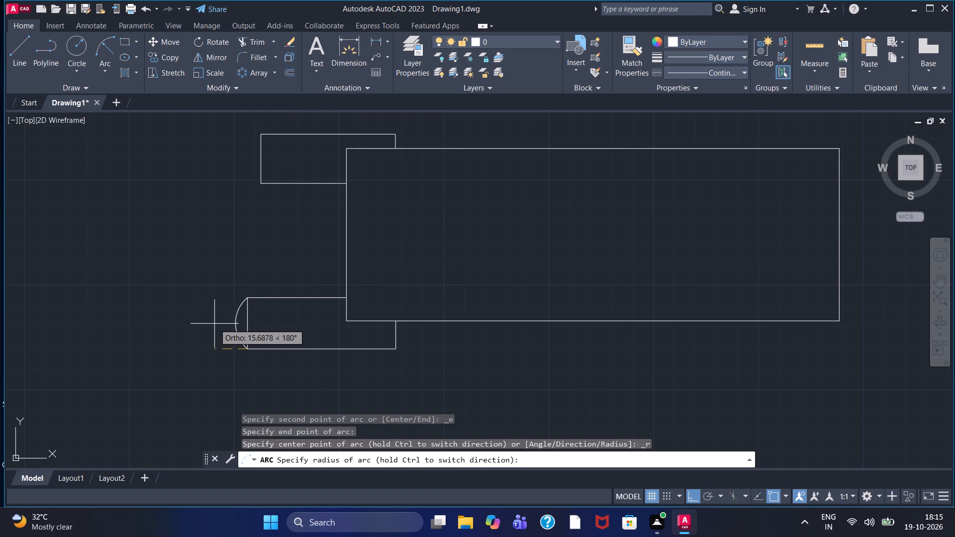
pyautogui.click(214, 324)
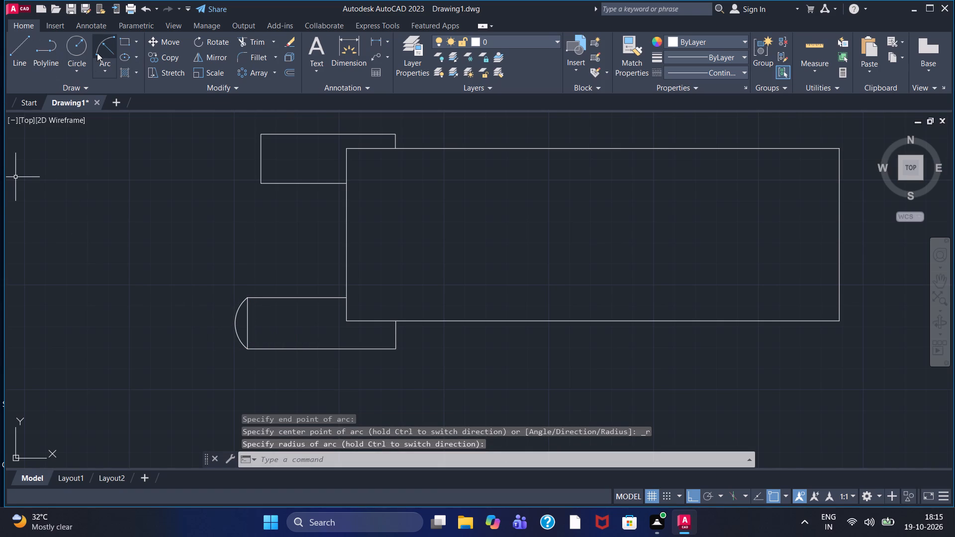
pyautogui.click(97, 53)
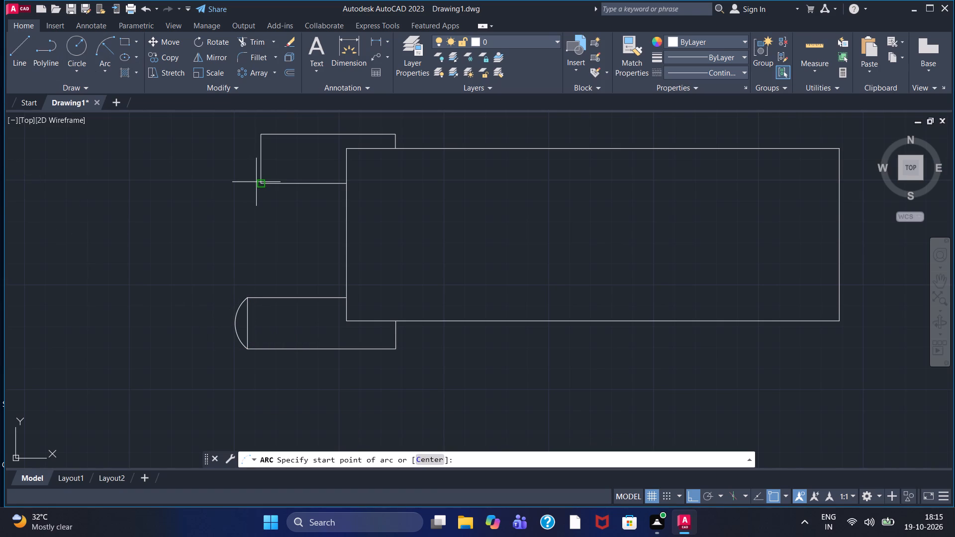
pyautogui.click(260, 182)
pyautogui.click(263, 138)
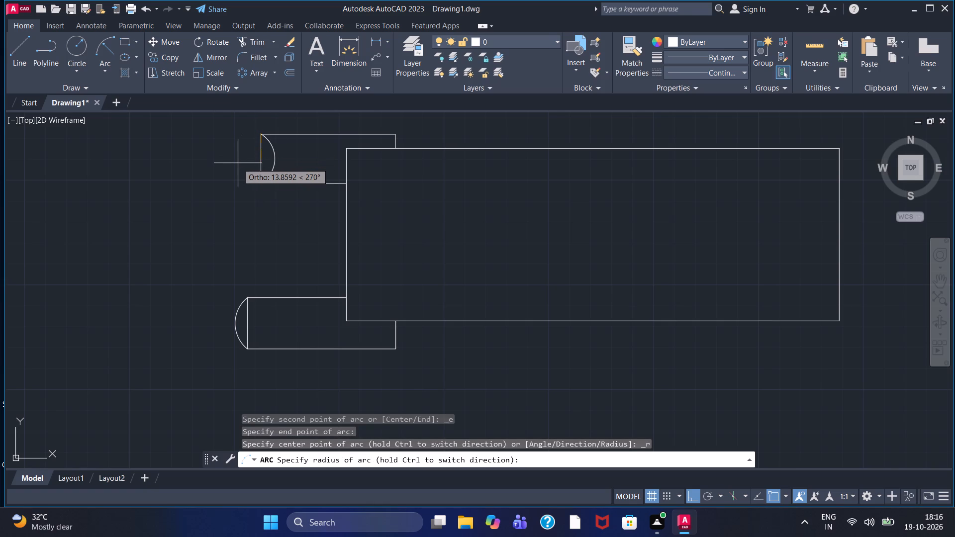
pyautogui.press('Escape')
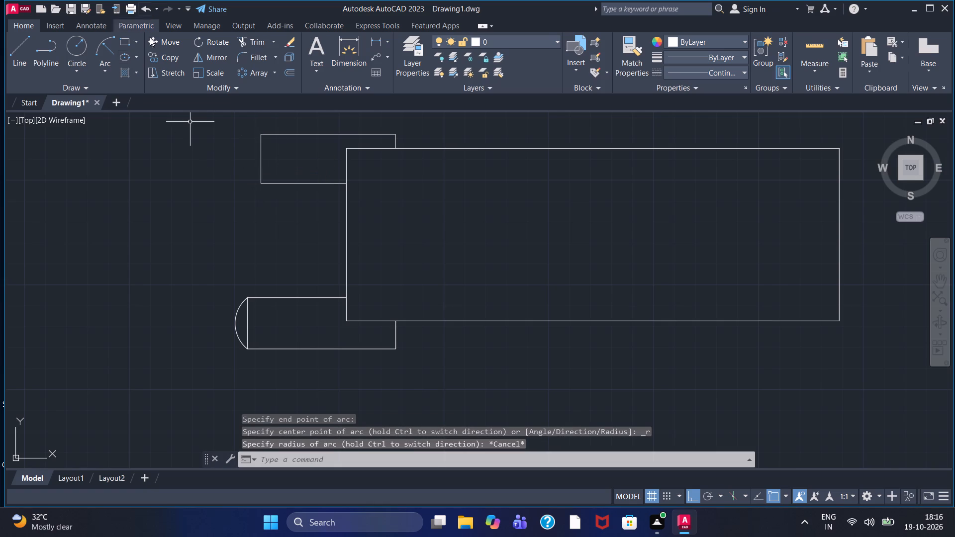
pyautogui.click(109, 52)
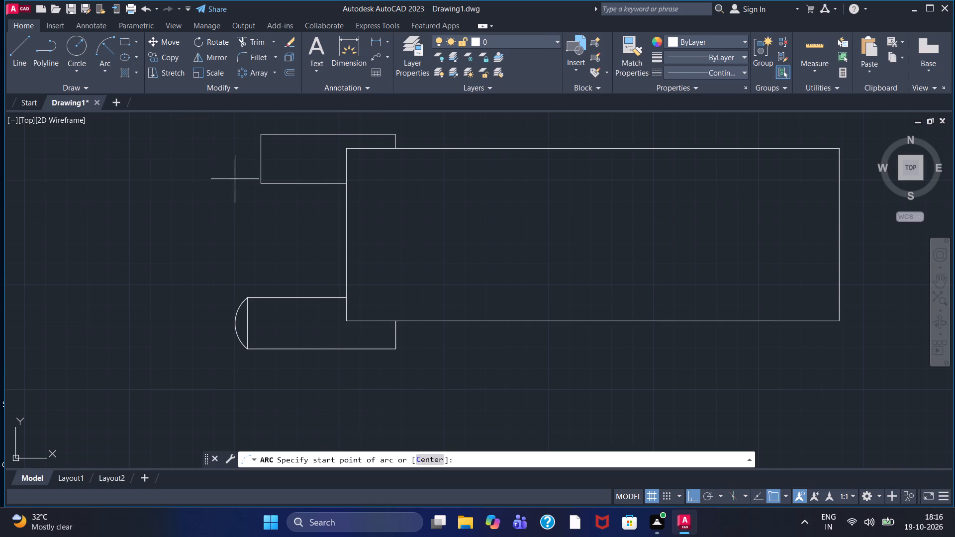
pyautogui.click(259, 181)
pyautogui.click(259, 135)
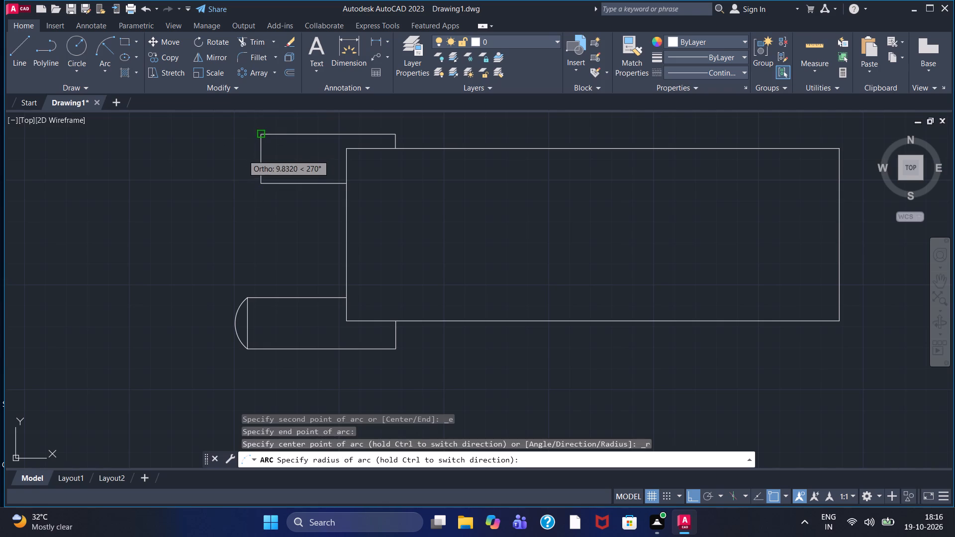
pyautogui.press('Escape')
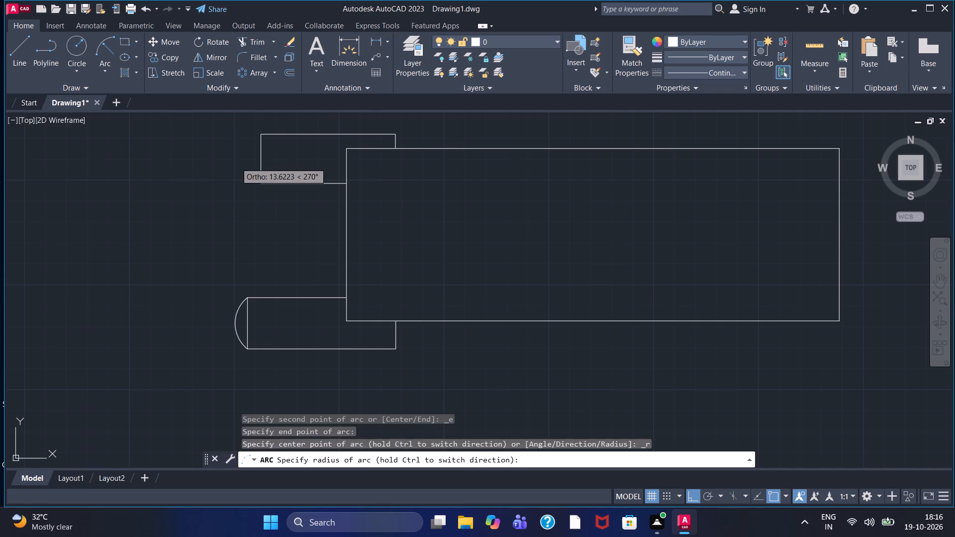
# Draw a start-end-radius arc from the upper lug's top-left corner to its bottom-left corner, bulging outward to the left.
pyautogui.click(100, 39)
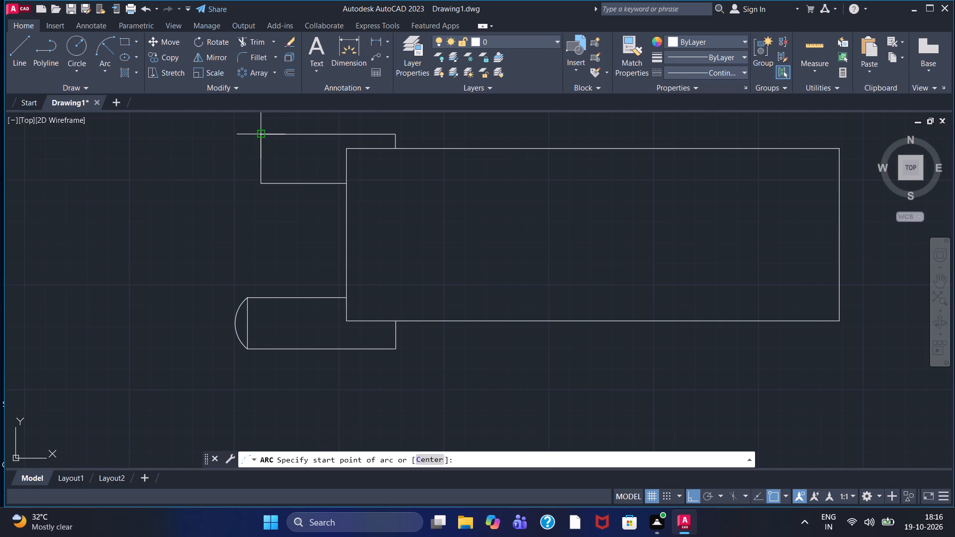
pyautogui.click(262, 131)
pyautogui.click(261, 183)
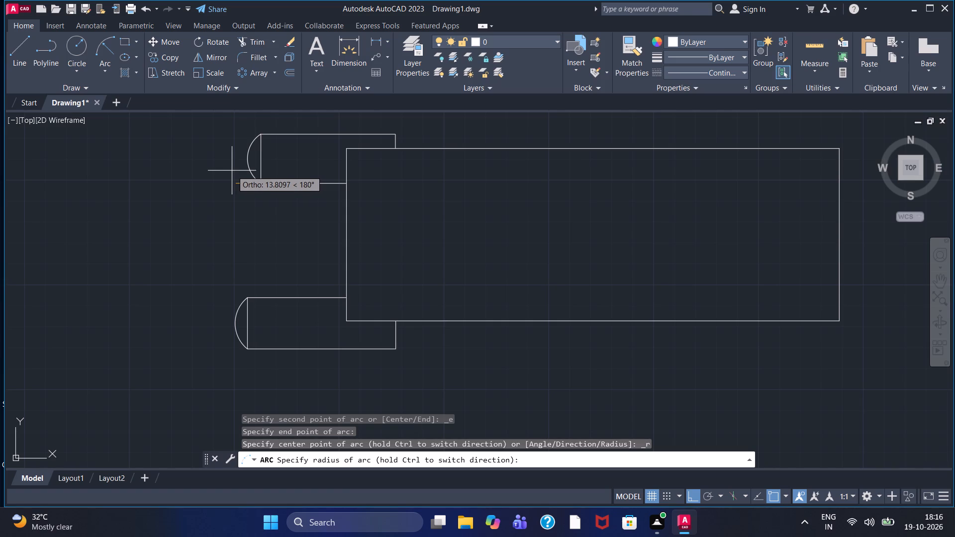
pyautogui.click(229, 169)
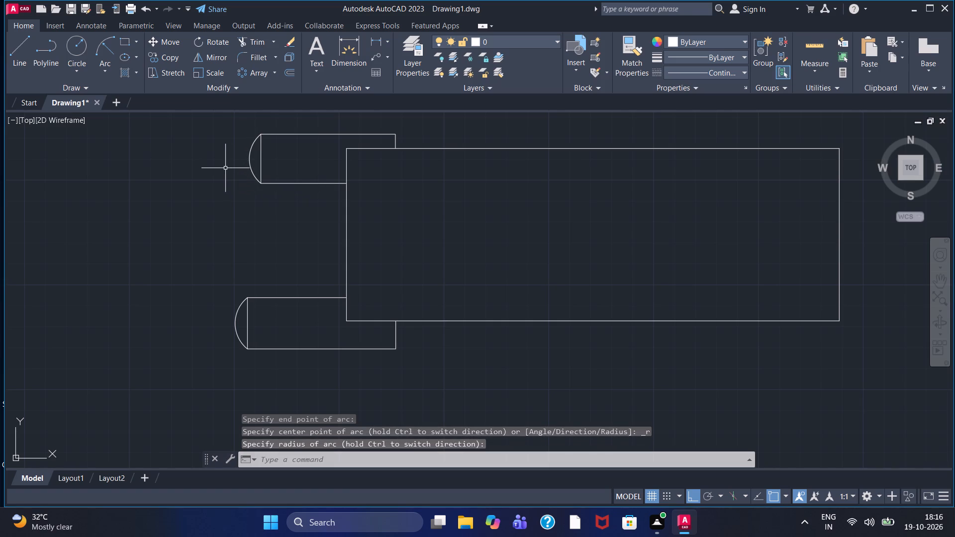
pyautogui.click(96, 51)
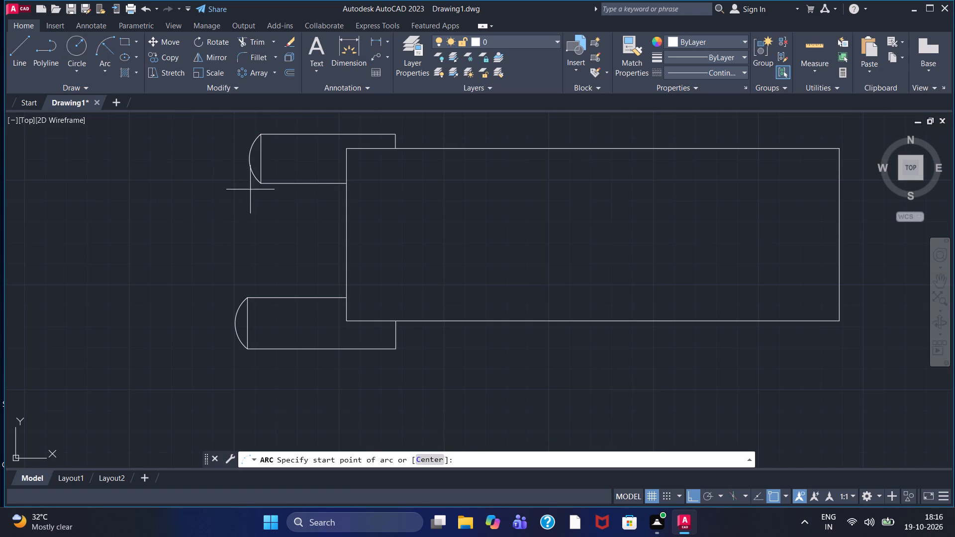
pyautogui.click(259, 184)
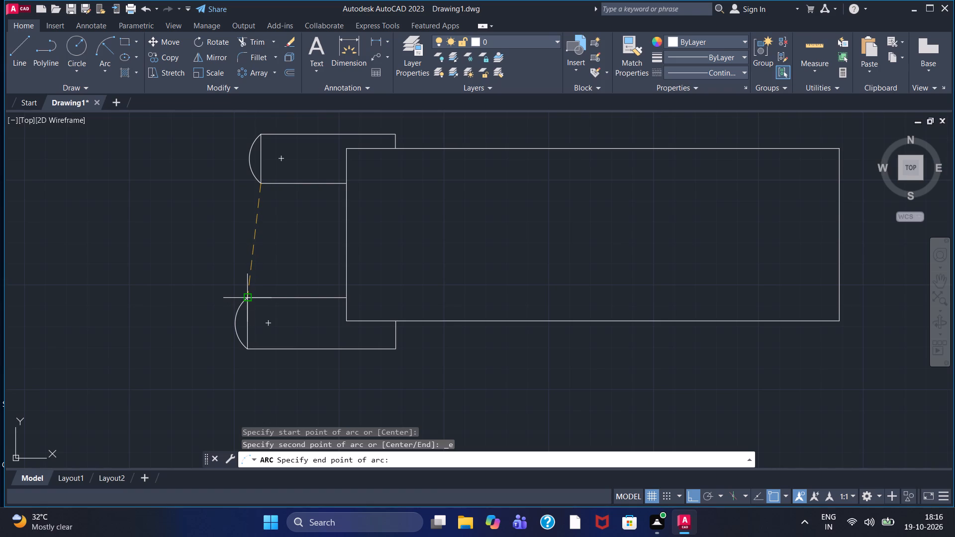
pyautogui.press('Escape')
# Draw a vertical line about 97 units long from the upper lug's bottom-left corner down past the lower lug.
pyautogui.scroll(-1, 259, 259)
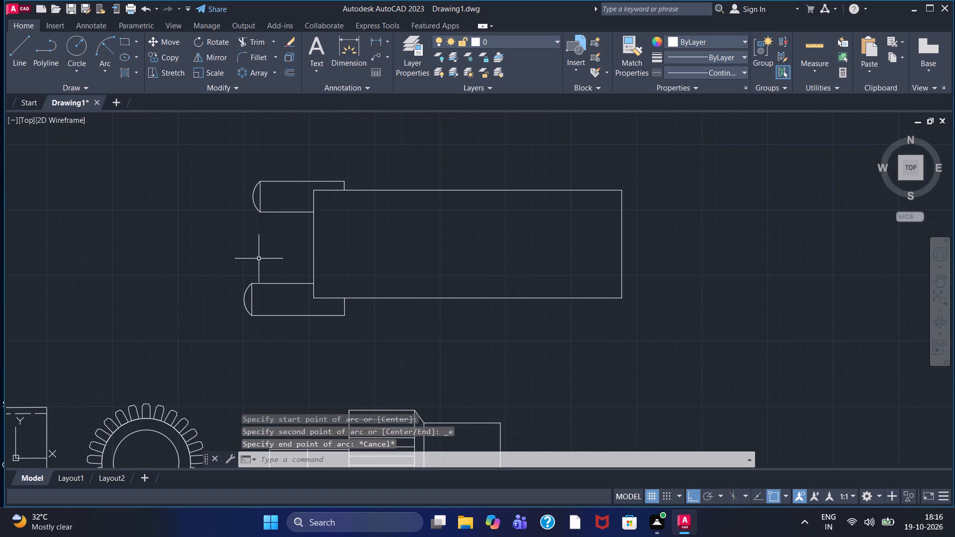
pyautogui.moveTo(259, 259); pyautogui.dragTo(268, 260, button='middle')
pyautogui.click(29, 41)
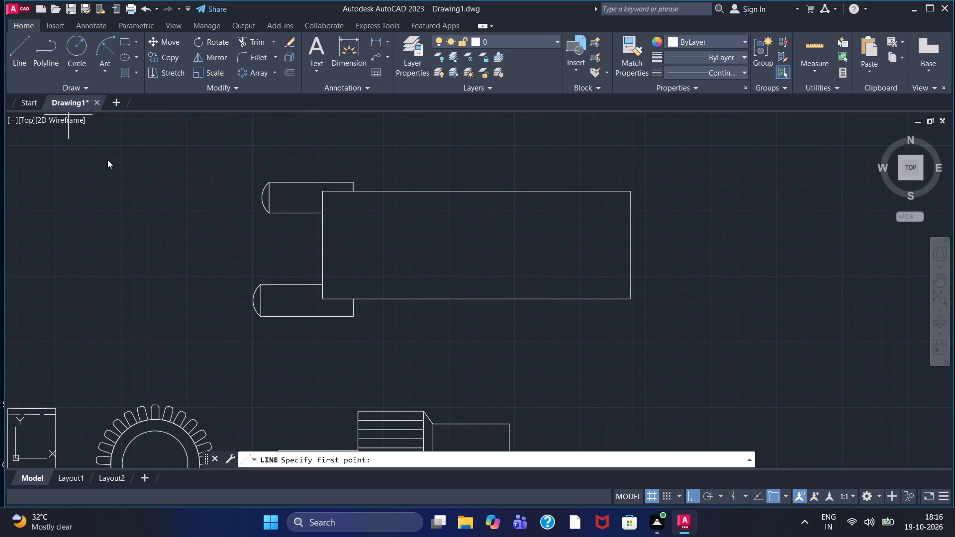
pyautogui.click(268, 216)
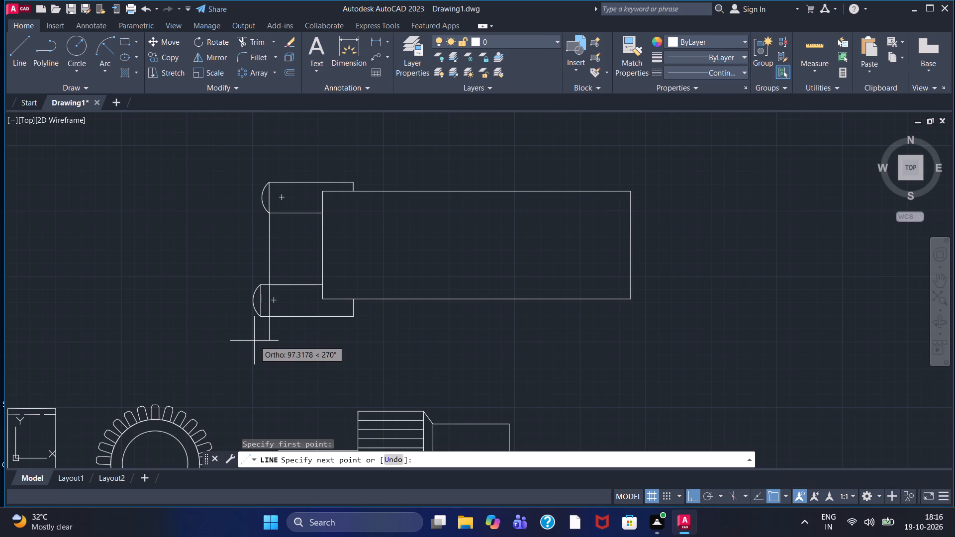
pyautogui.click(254, 341)
pyautogui.rightClick(254, 341)
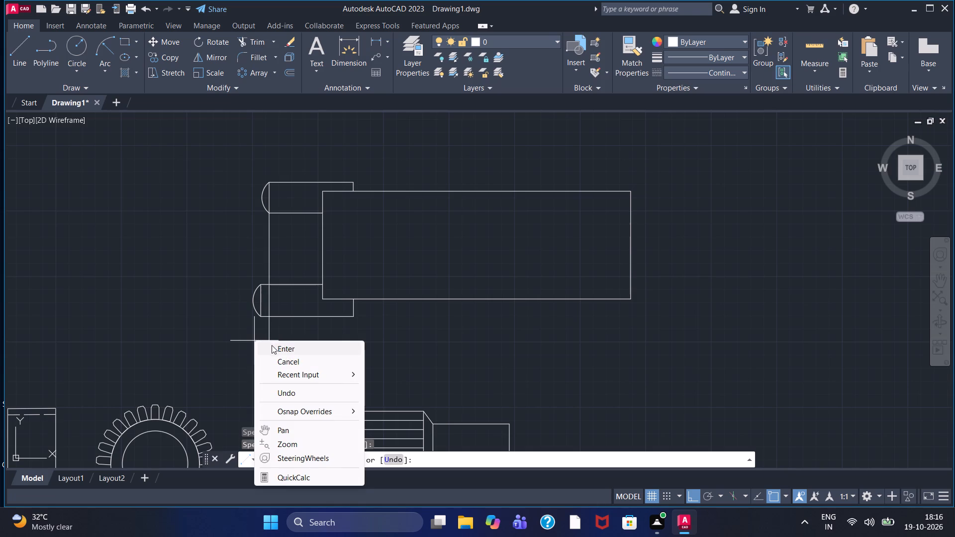
pyautogui.click(272, 347)
pyautogui.press('Escape')
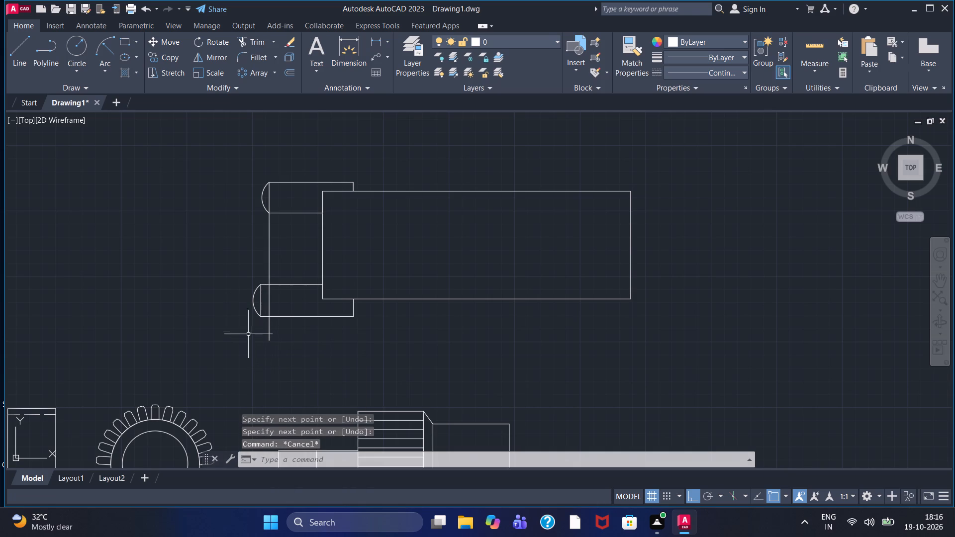
# Trim away everything of the lower lug left of the long vertical line, including its end arc and old left edge.
pyautogui.scroll(1, 248, 294)
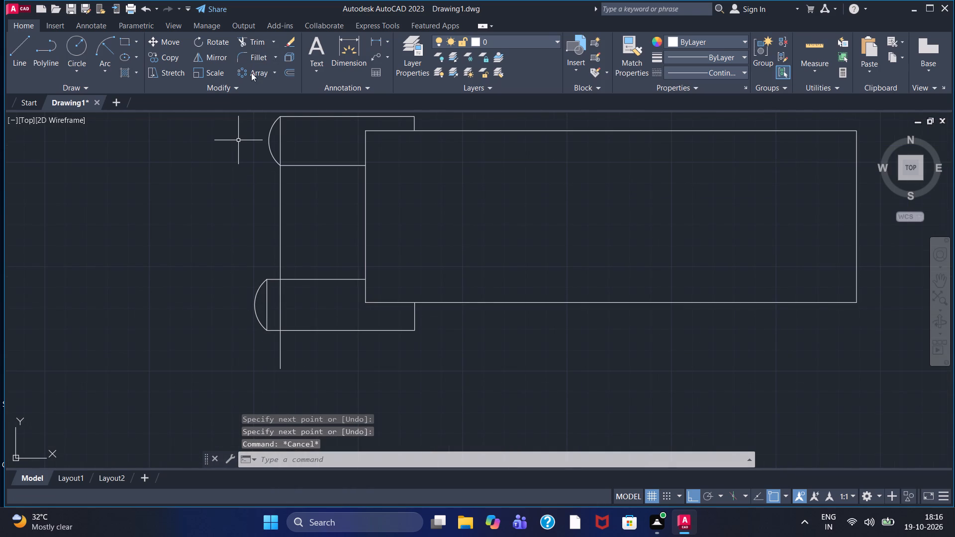
pyautogui.click(255, 45)
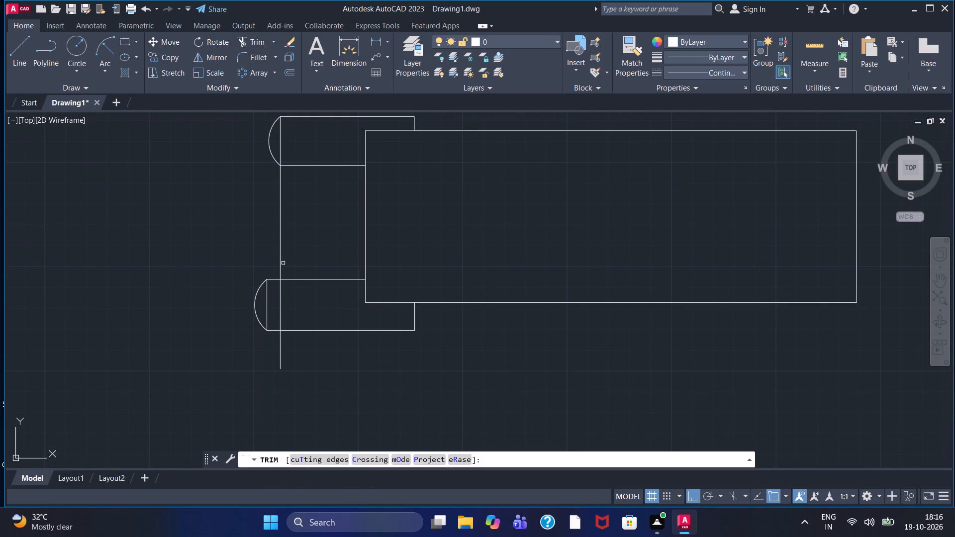
pyautogui.moveTo(270, 268); pyautogui.dragTo(268, 340)
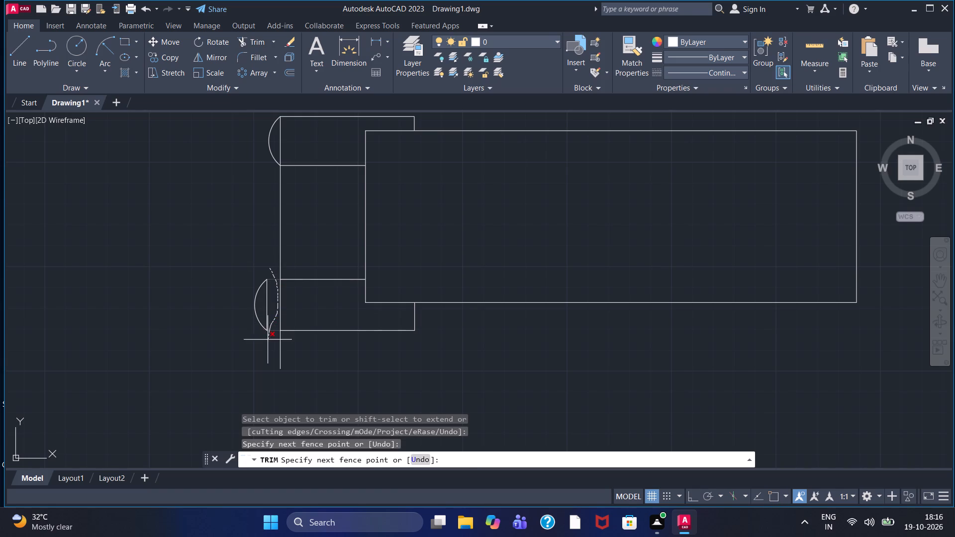
pyautogui.moveTo(268, 340); pyautogui.dragTo(270, 287)
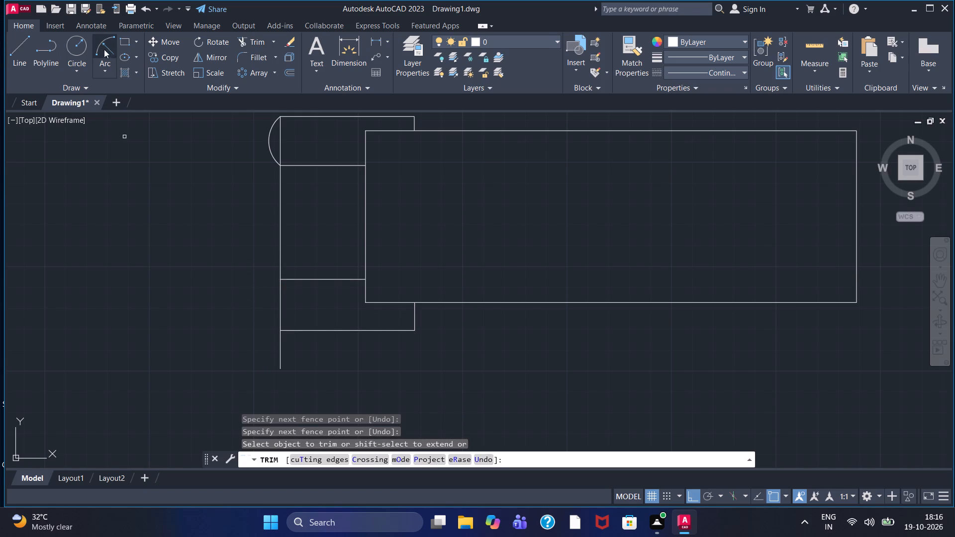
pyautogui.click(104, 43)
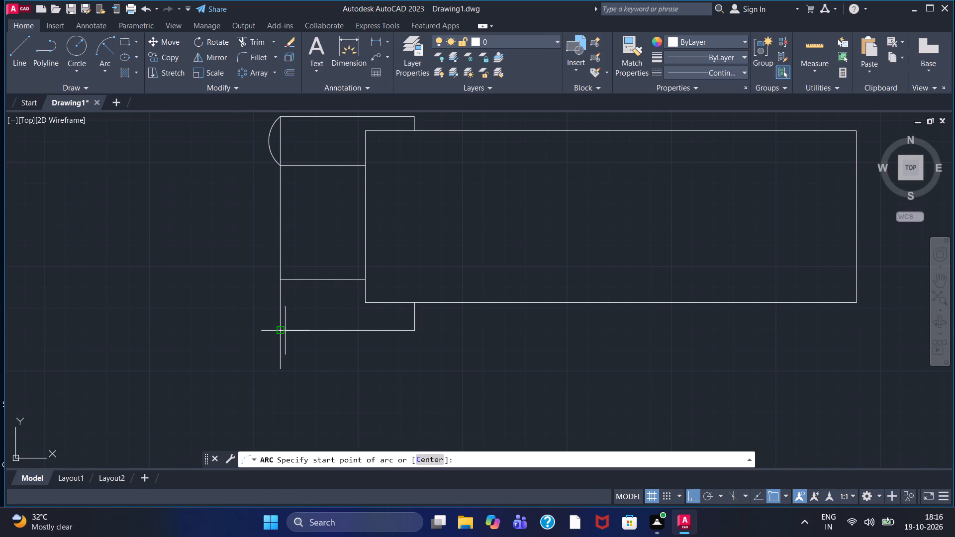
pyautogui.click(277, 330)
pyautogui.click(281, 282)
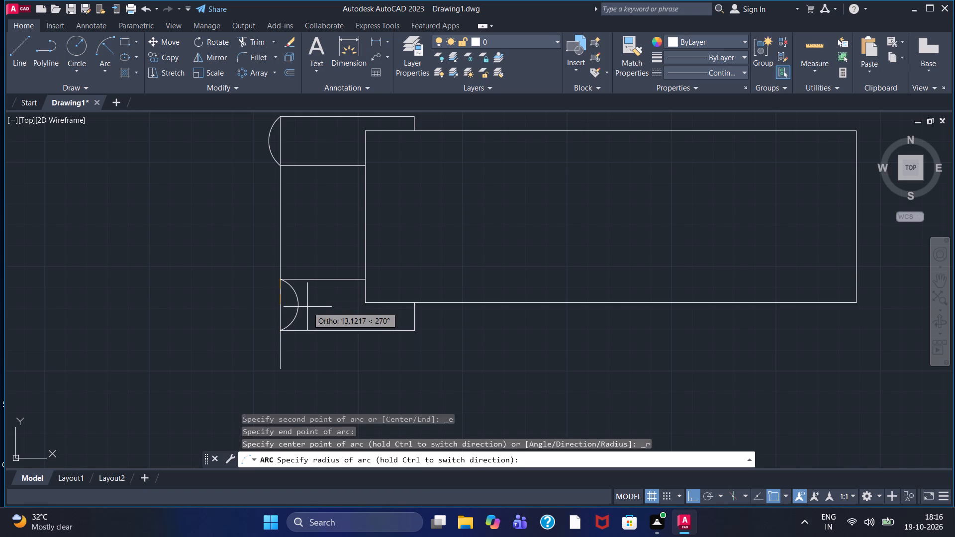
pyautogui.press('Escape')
# Draw a start-end-radius arc of about 15 units, bulging left, from the lower lug's new top-left corner to its bottom-left corner.
pyautogui.click(97, 50)
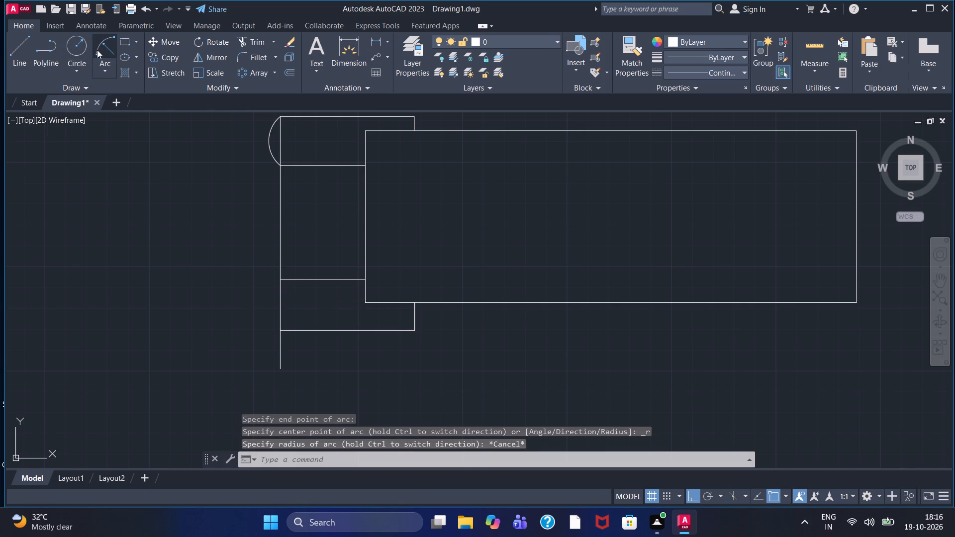
pyautogui.click(281, 280)
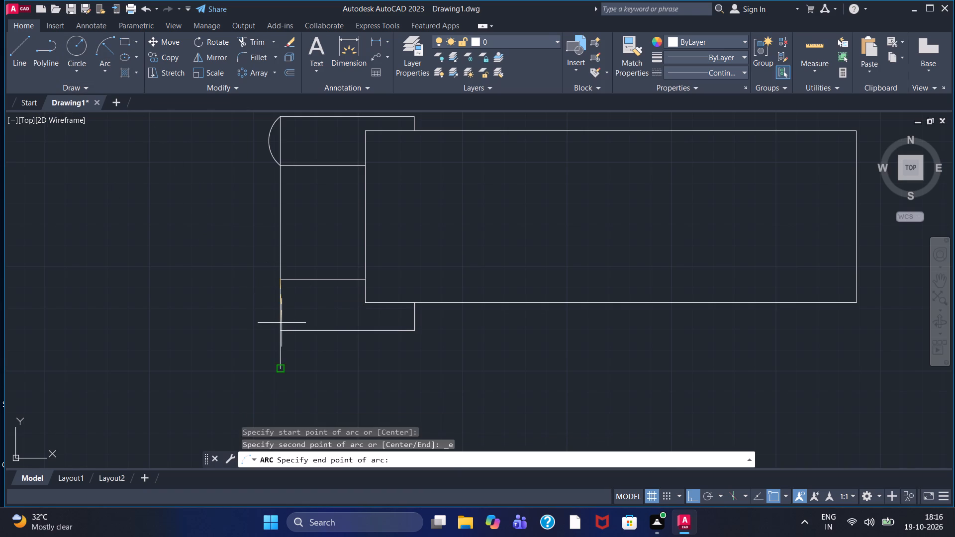
pyautogui.click(282, 329)
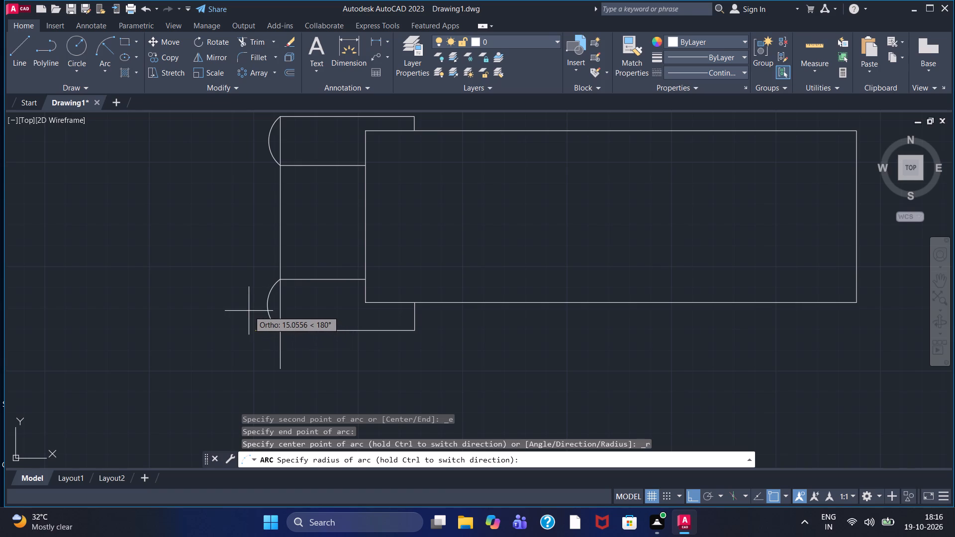
pyautogui.click(247, 311)
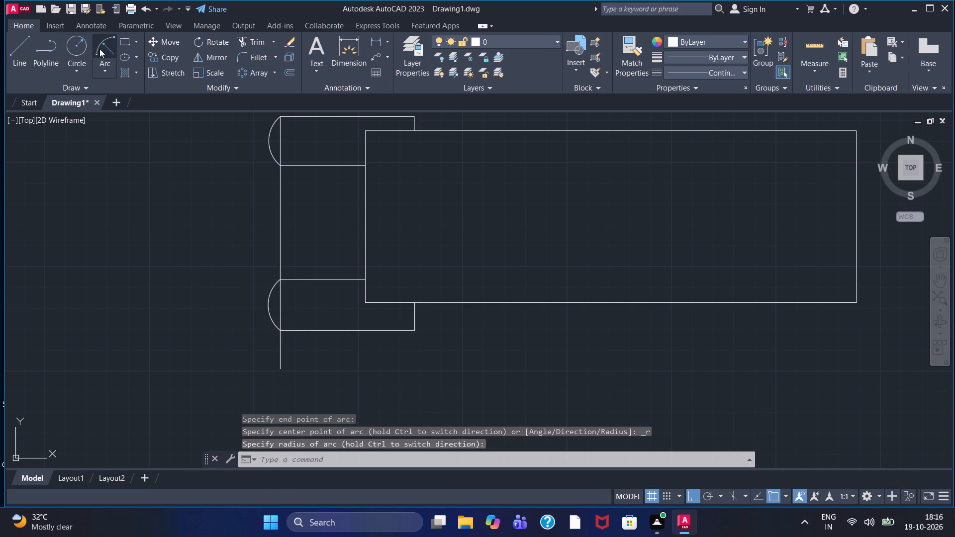
# Draw a start-end-radius arc of about 41 units, bulging left, from the upper lug's bottom-left corner to the lower lug's top-left corner.
pyautogui.click(99, 49)
pyautogui.click(284, 169)
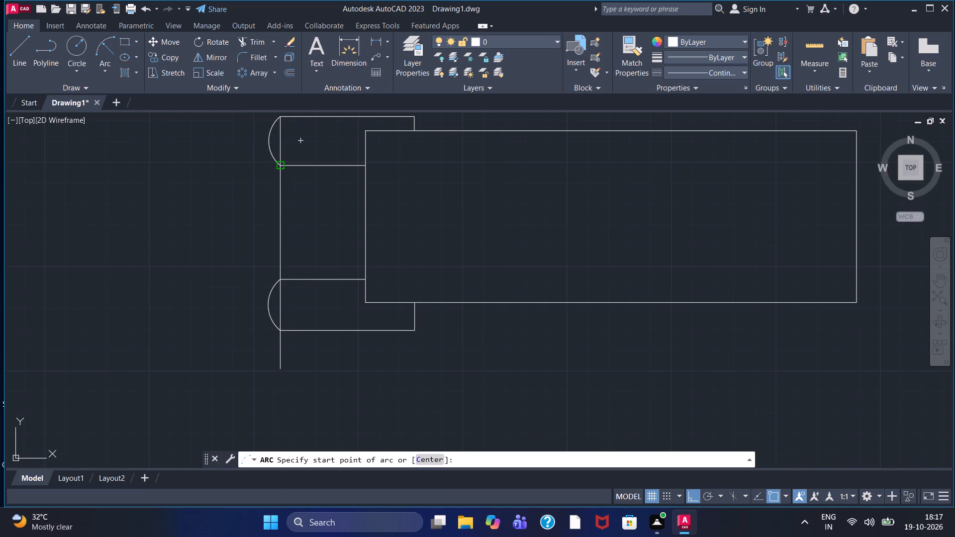
pyautogui.click(281, 282)
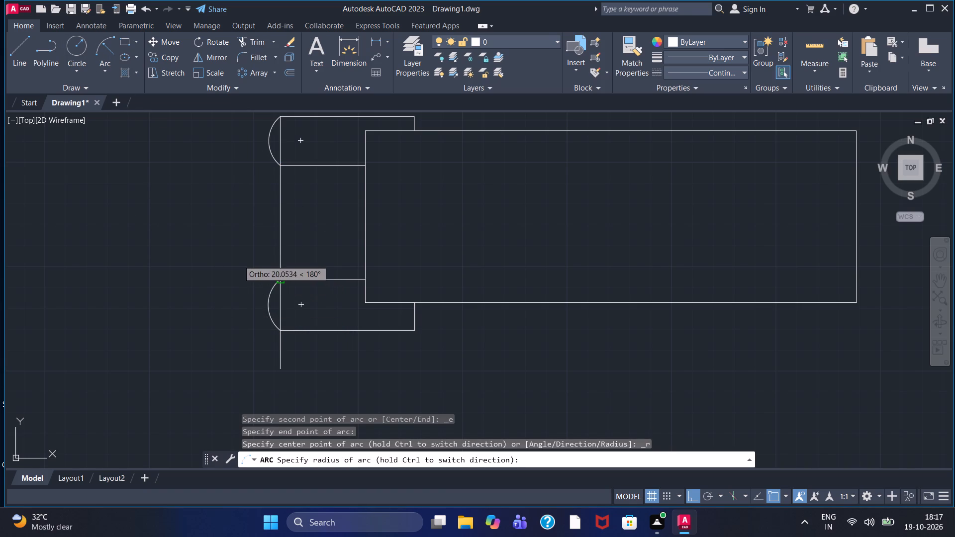
pyautogui.click(194, 240)
# Trim off the leftover vertical line segment hanging below the lower lug's bottom-left corner.
pyautogui.click(243, 43)
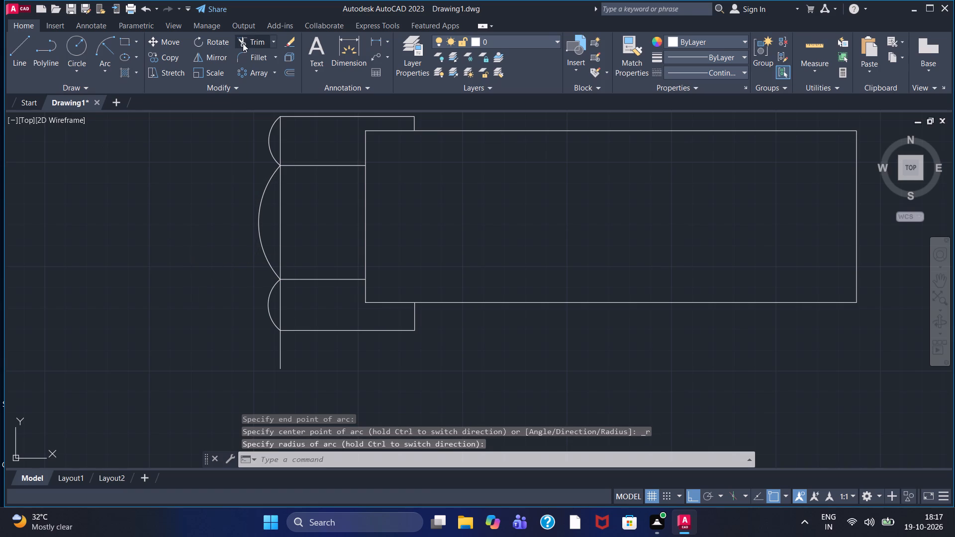
pyautogui.moveTo(259, 368); pyautogui.dragTo(290, 356)
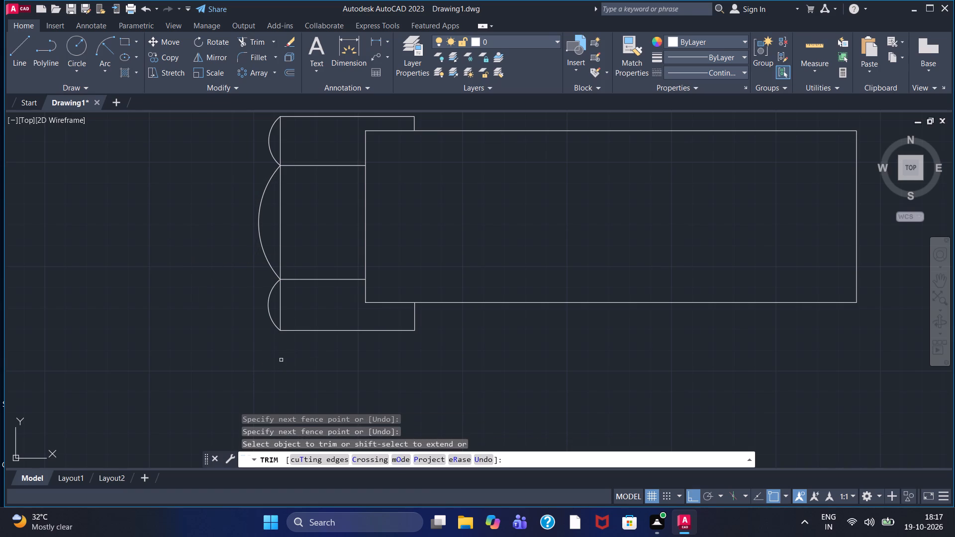
# Draw a horizontal ACAD_ISO02W100 dashed centerline about 310 units long from the body's right edge midpoint leftward past the head.
pyautogui.scroll(-1, 281, 360)
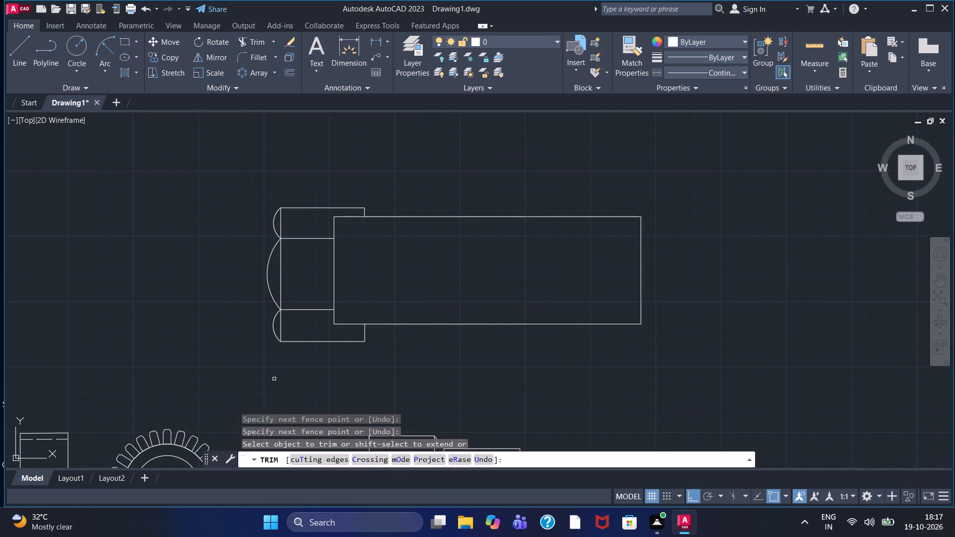
pyautogui.moveTo(317, 388); pyautogui.dragTo(269, 377, button='middle')
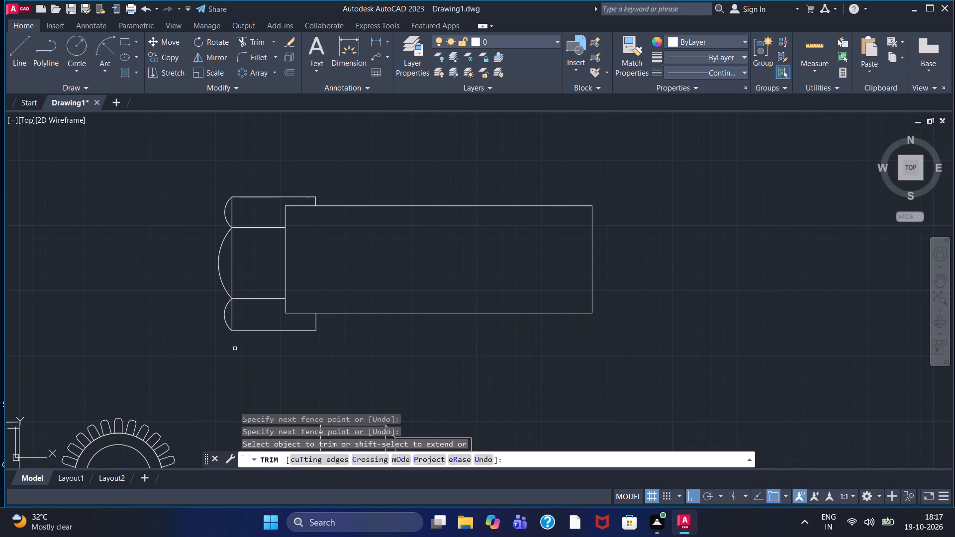
pyautogui.scroll(-1, 511, 271)
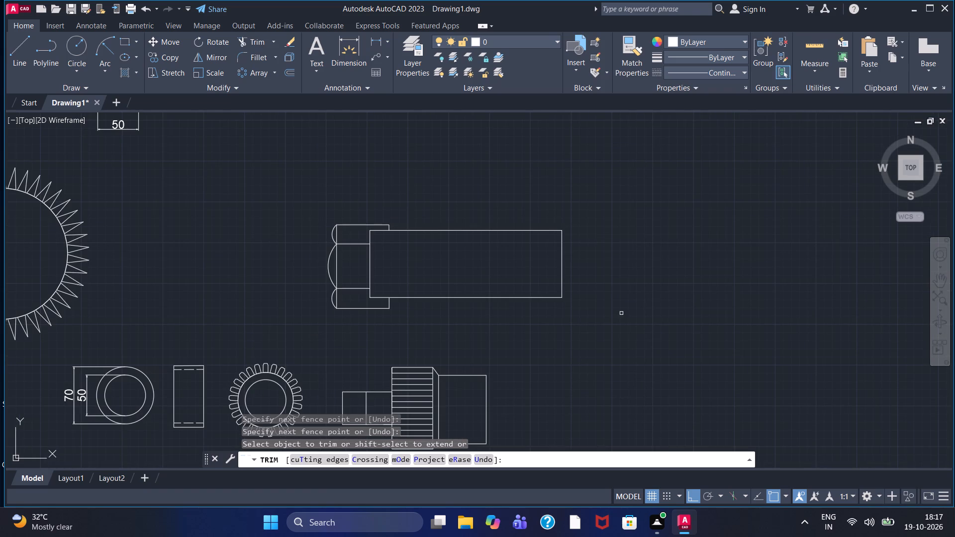
pyautogui.scroll(-1, 621, 313)
pyautogui.moveTo(621, 313); pyautogui.dragTo(603, 287, button='middle')
pyautogui.scroll(-1, 603, 287)
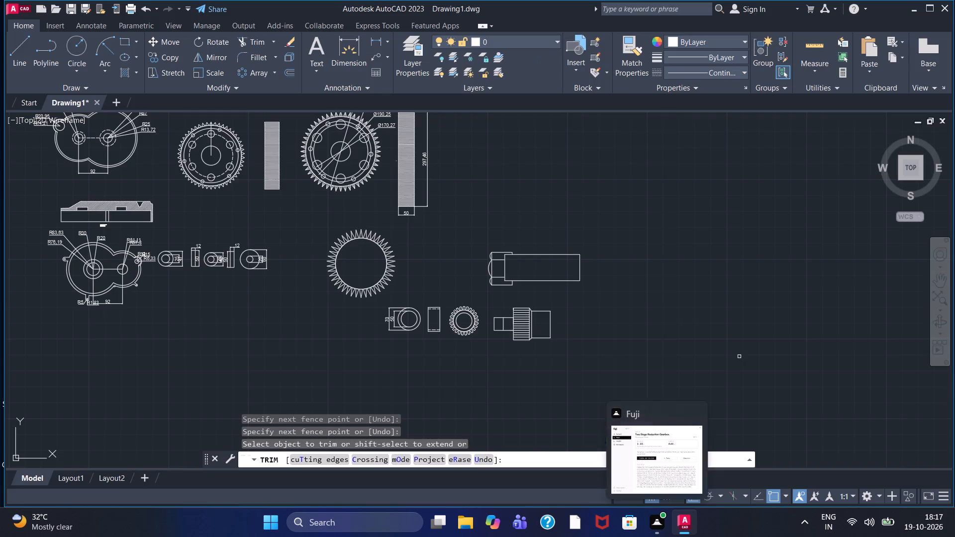
pyautogui.scroll(2, 549, 203)
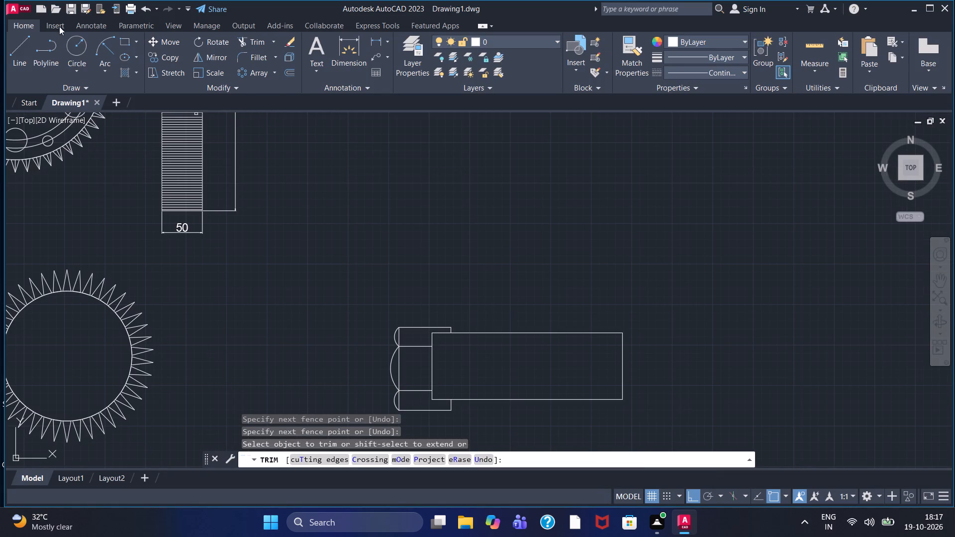
pyautogui.click(22, 56)
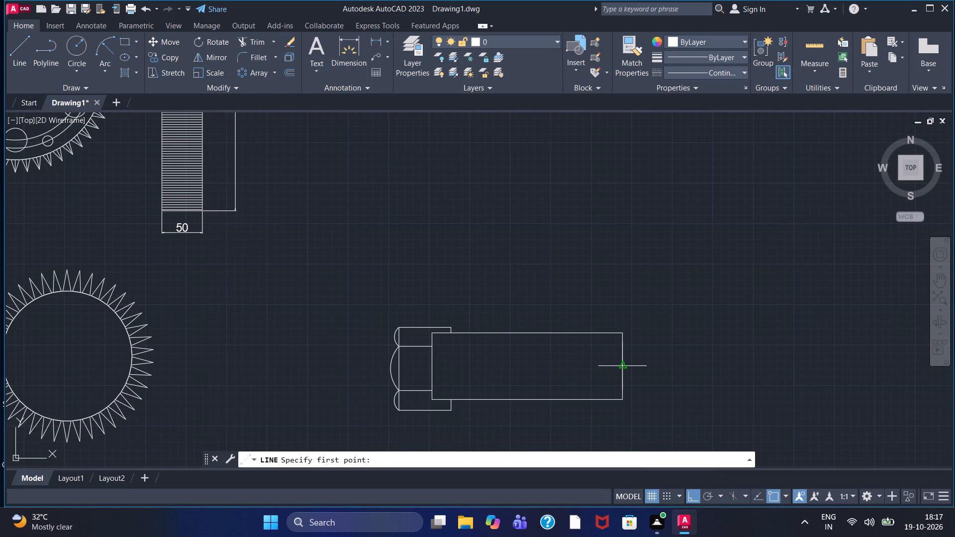
pyautogui.click(695, 72)
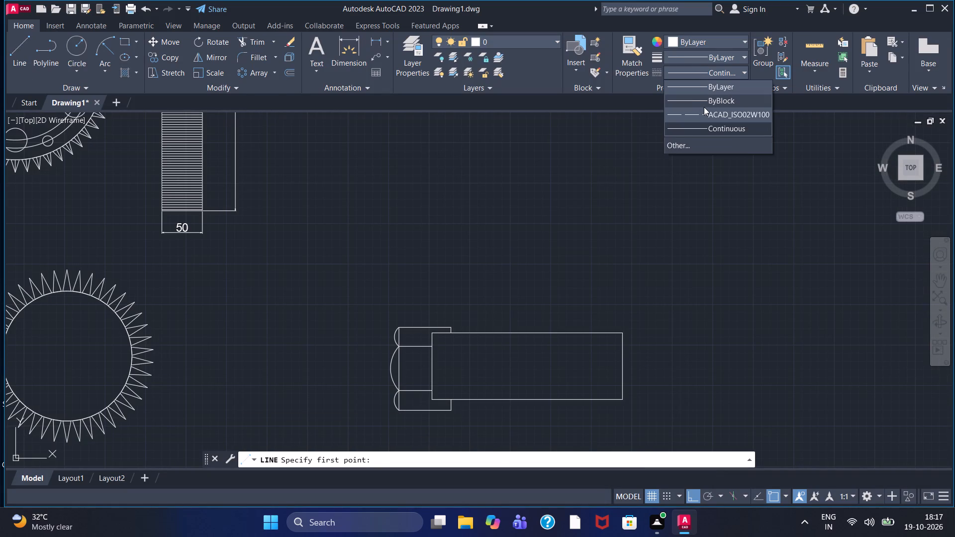
pyautogui.click(706, 110)
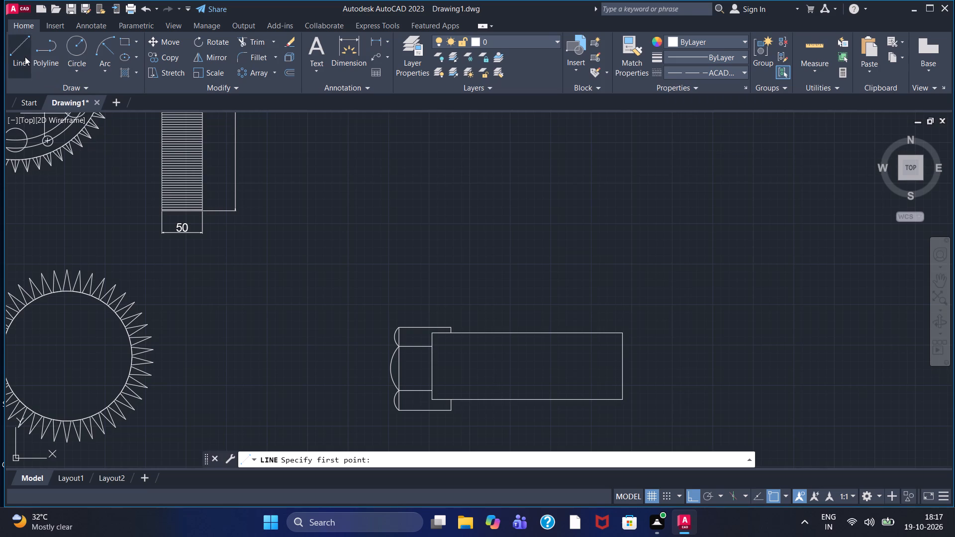
pyautogui.click(25, 57)
pyautogui.click(624, 370)
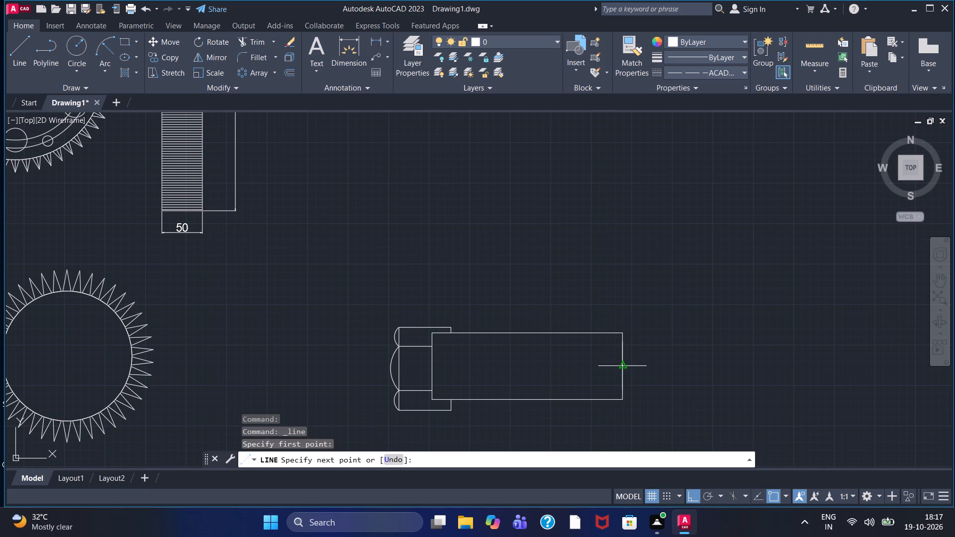
pyautogui.click(371, 367)
pyautogui.press('Escape')
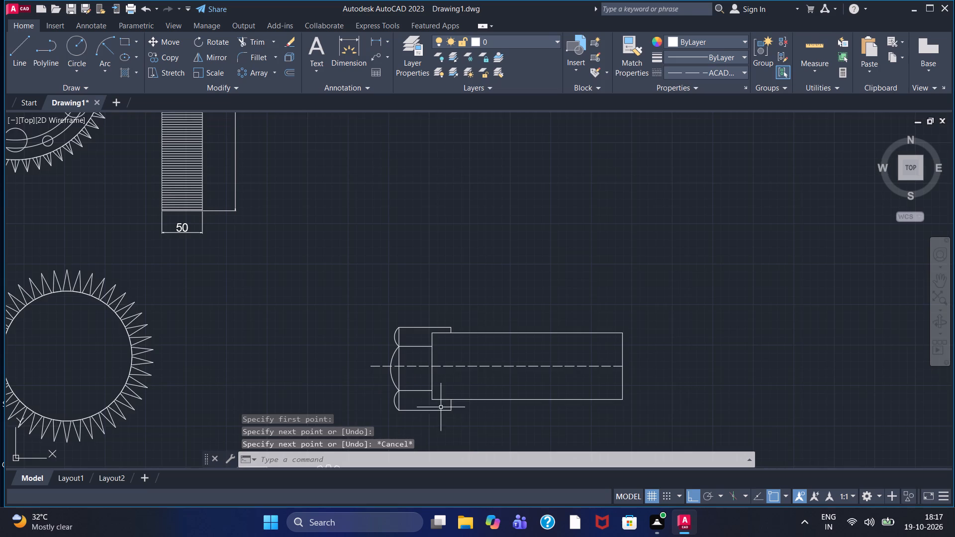
# Add a linear dimension for the rectangular body's height, placed just beyond its right end.
pyautogui.scroll(-1, 441, 407)
pyautogui.scroll(2, 537, 405)
pyautogui.moveTo(526, 416); pyautogui.dragTo(415, 336, button='middle')
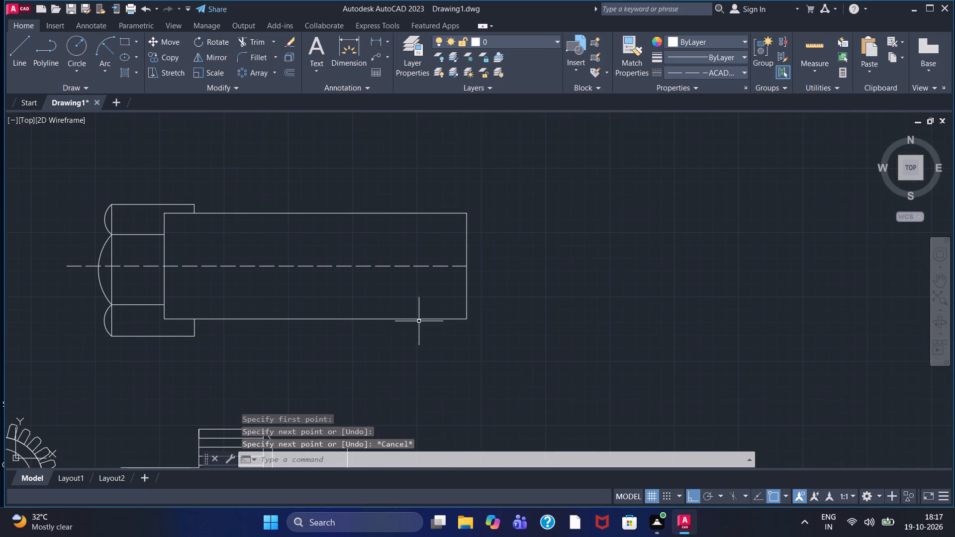
pyautogui.click(379, 37)
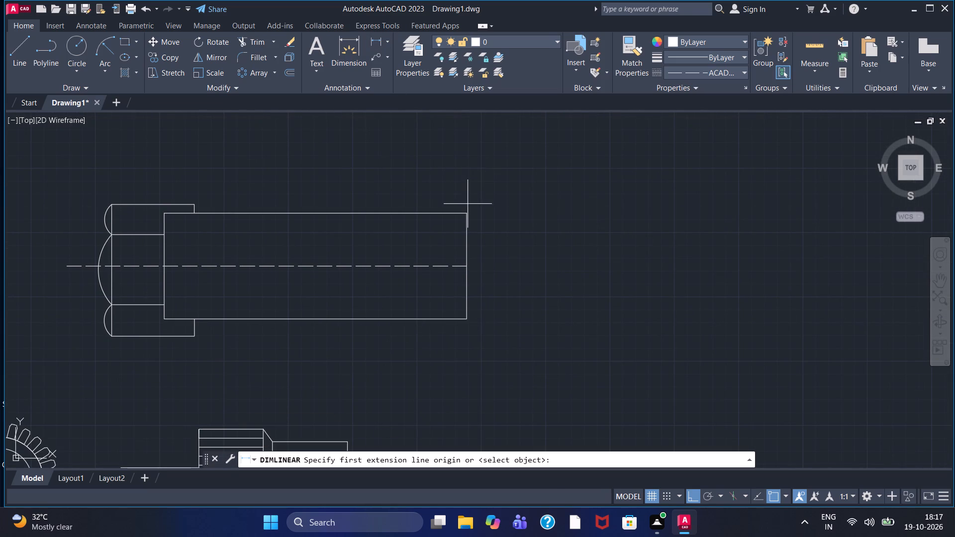
pyautogui.click(466, 214)
pyautogui.click(464, 318)
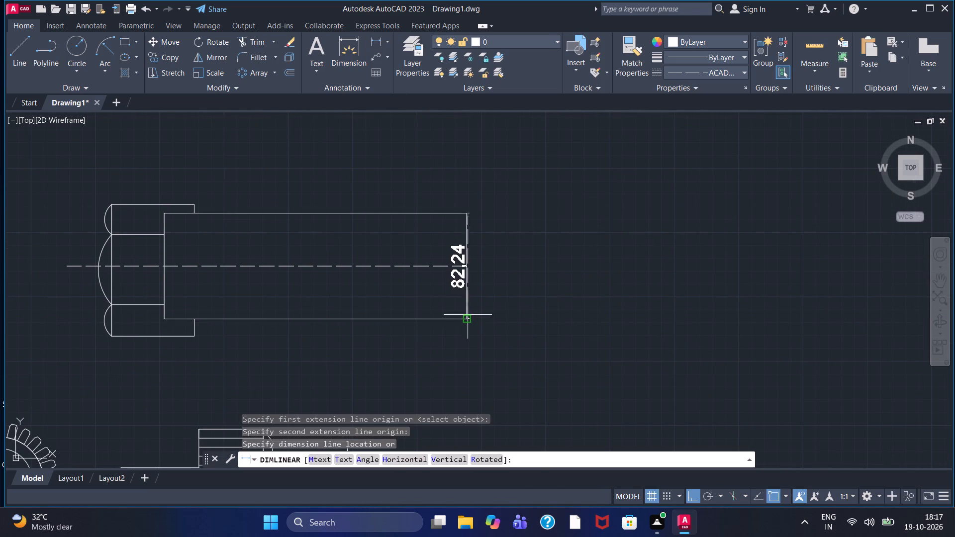
pyautogui.click(515, 294)
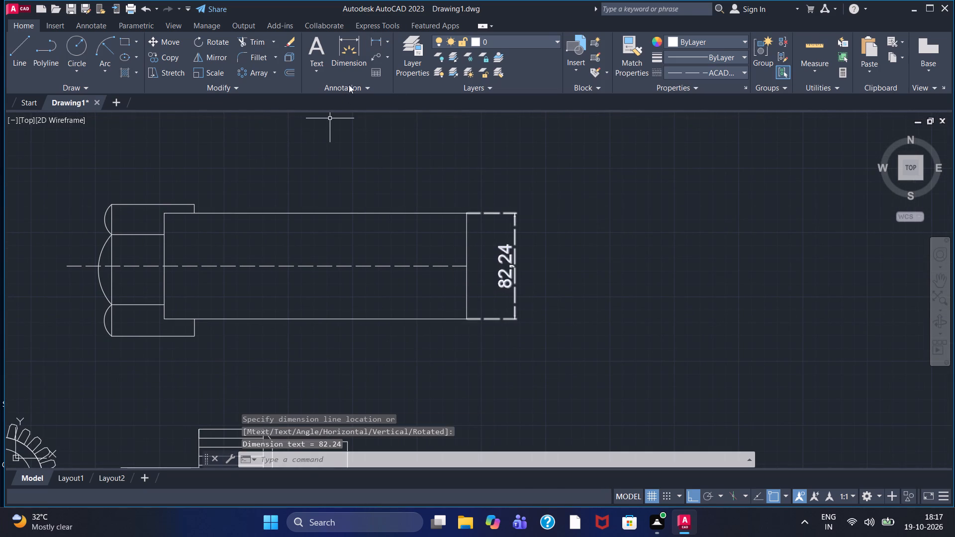
# Set the current linetype to Continuous and change the body's height dimension to Continuous as well.
pyautogui.click(687, 70)
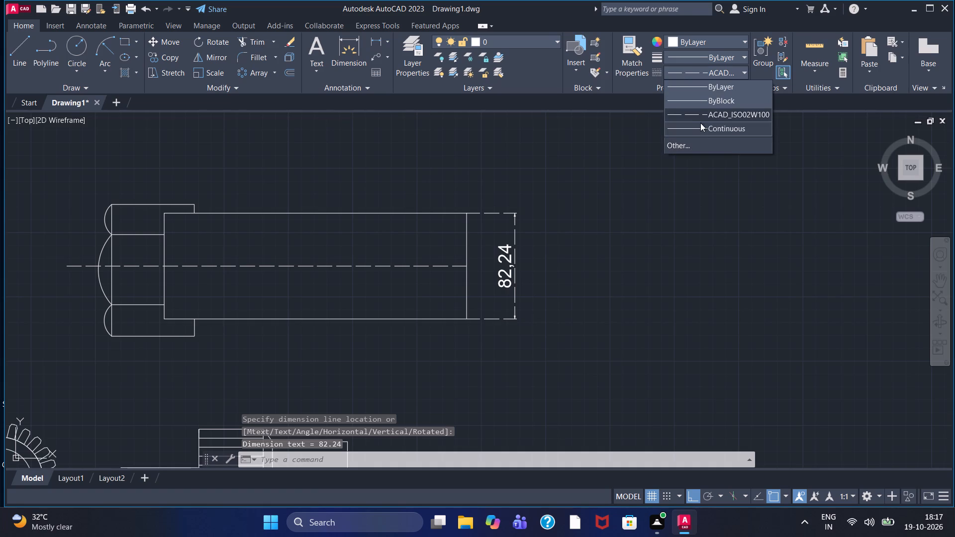
pyautogui.click(706, 130)
pyautogui.click(515, 245)
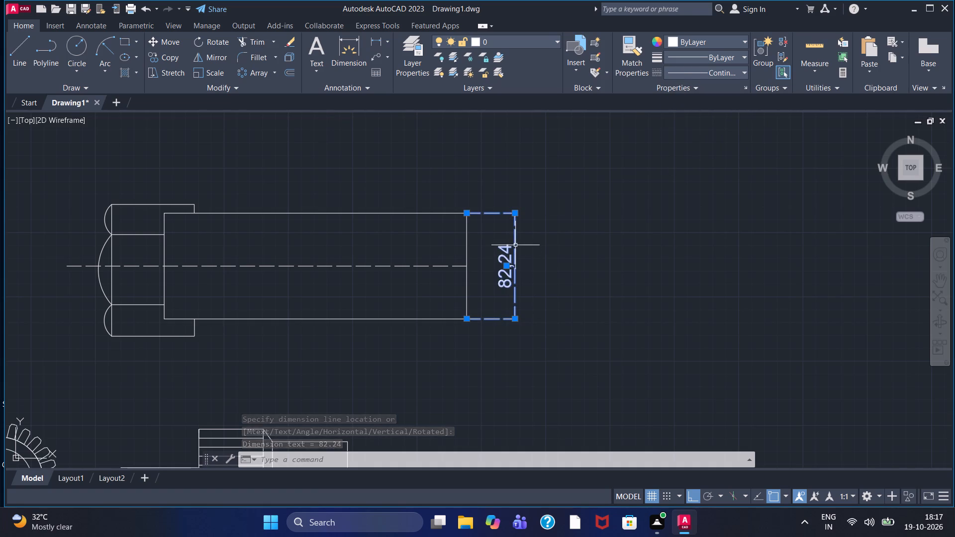
pyautogui.click(706, 73)
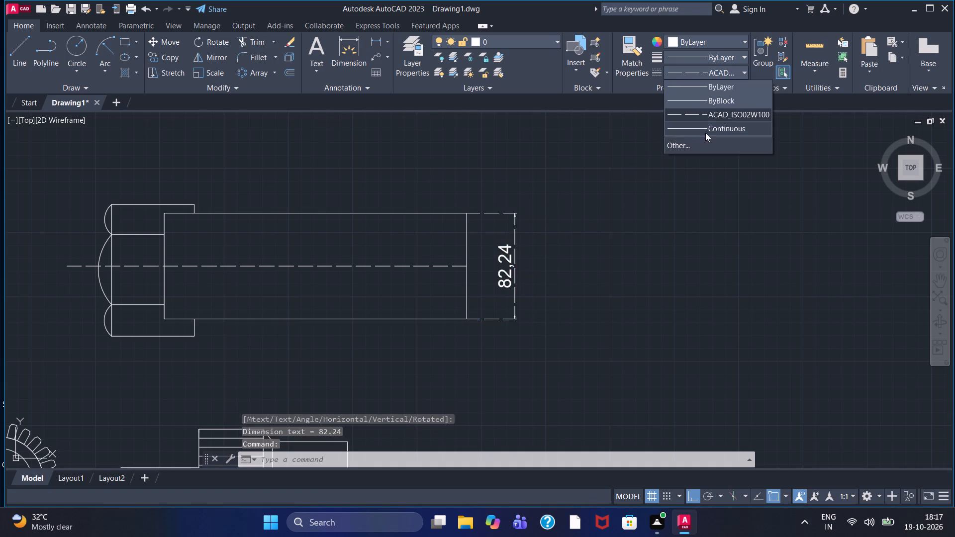
pyautogui.click(705, 133)
pyautogui.click(586, 198)
pyautogui.press('Escape')
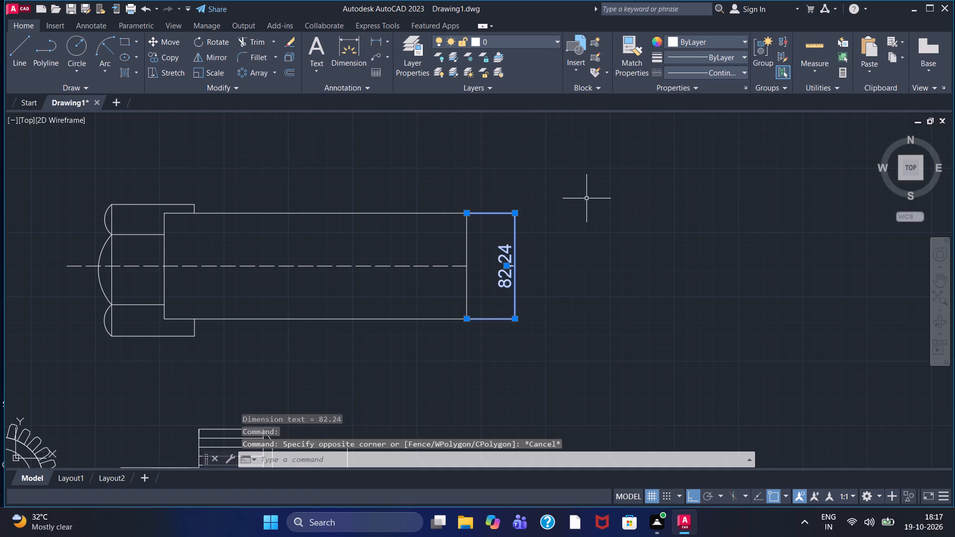
pyautogui.press('Escape')
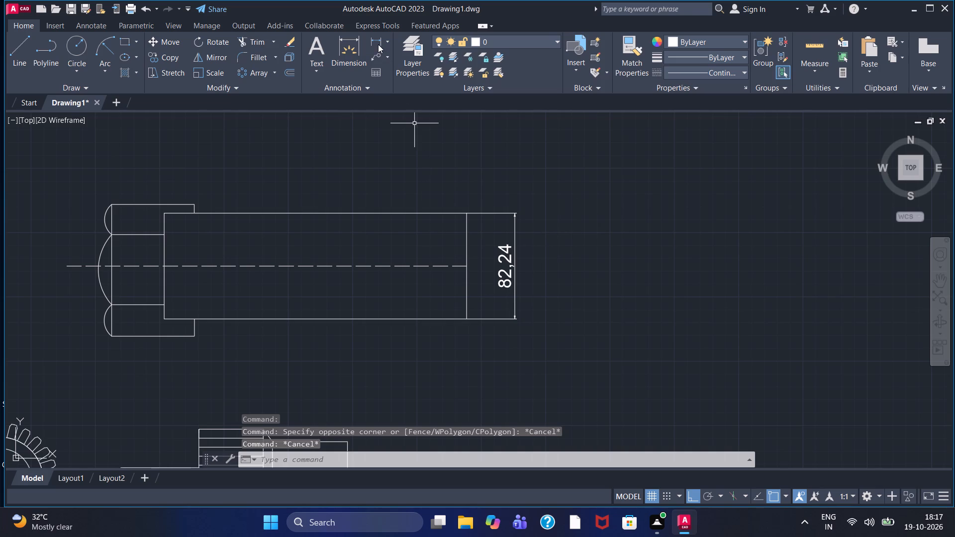
# Add a linear dimension for the rectangular body's length, placed above its top edge.
pyautogui.click(378, 44)
pyautogui.click(163, 220)
pyautogui.click(466, 218)
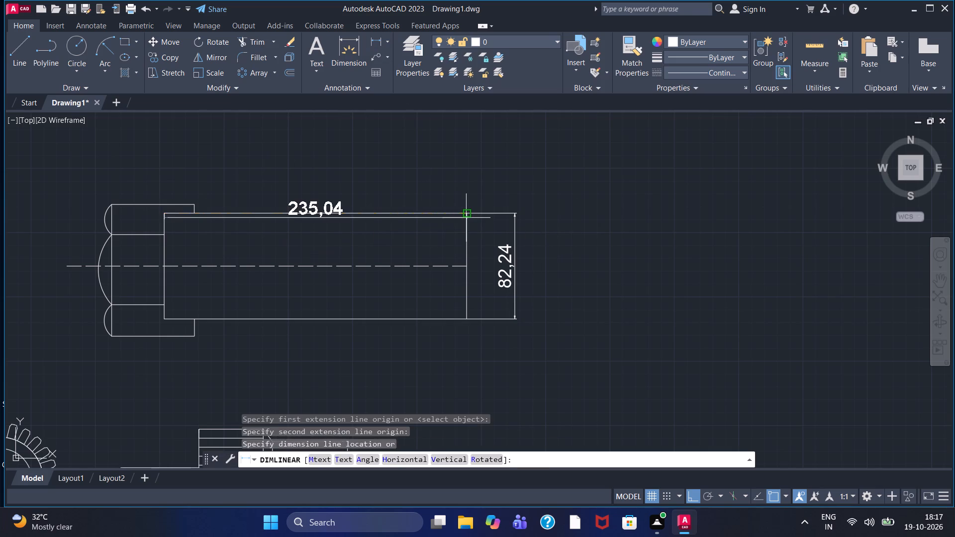
pyautogui.click(425, 174)
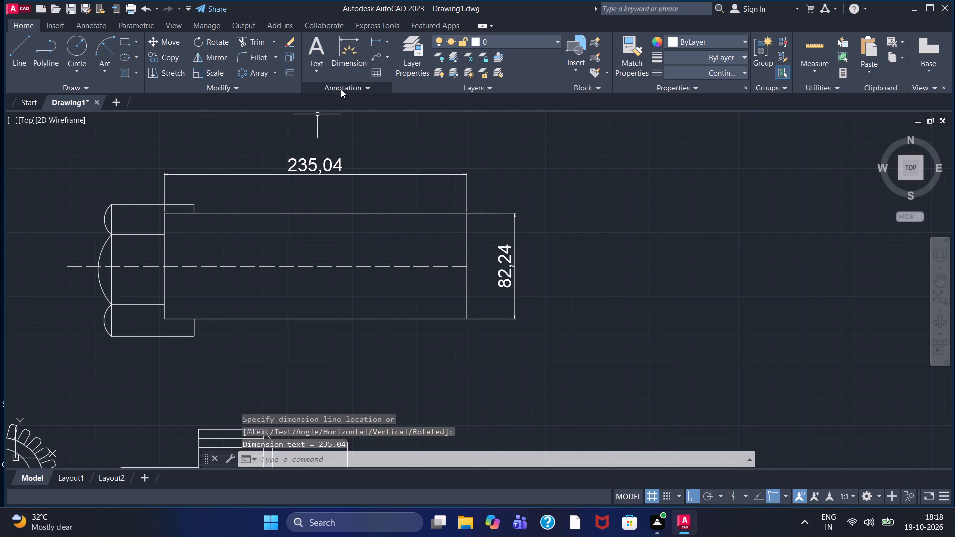
# Set the ISO-25 dimension style's linear precision to 0 and make it the current style.
pyautogui.click(341, 89)
pyautogui.click(307, 114)
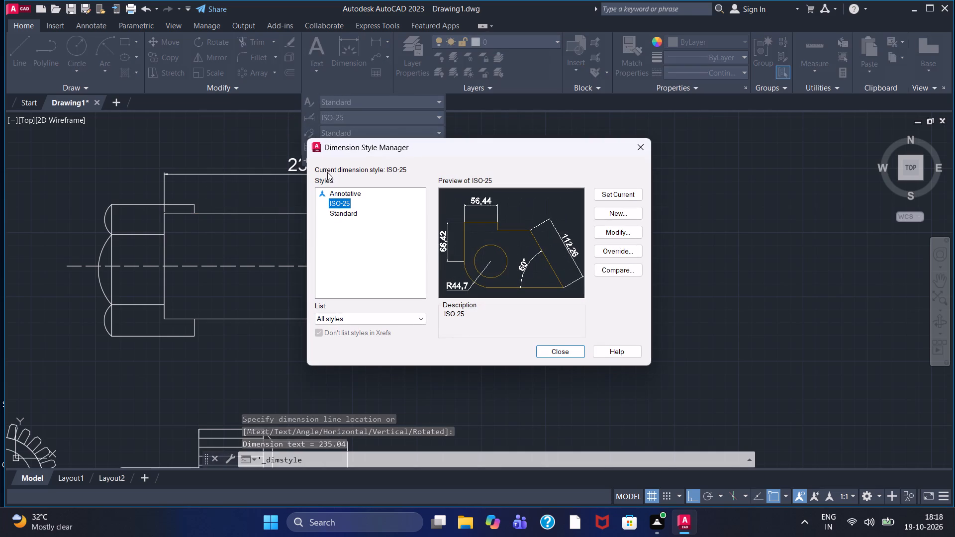
pyautogui.click(590, 230)
pyautogui.click(597, 231)
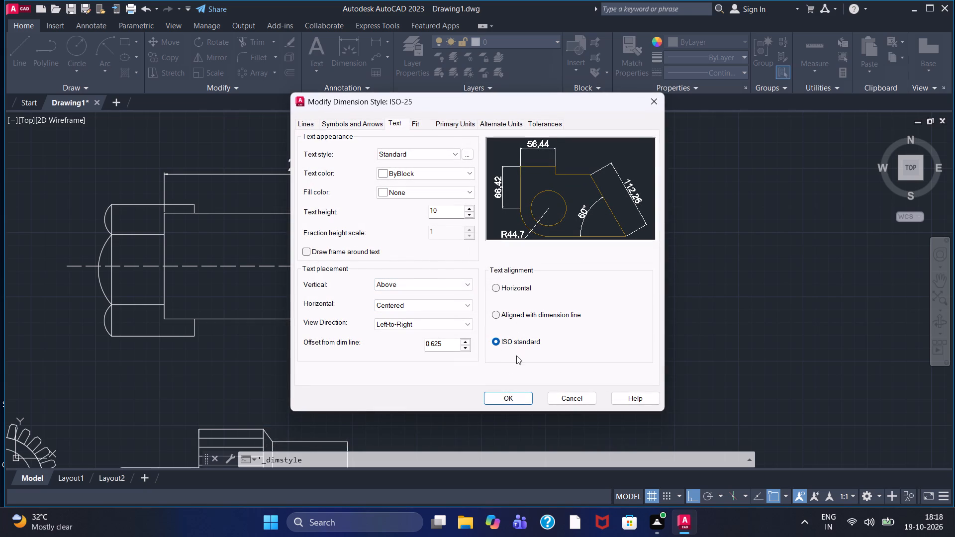
pyautogui.click(511, 396)
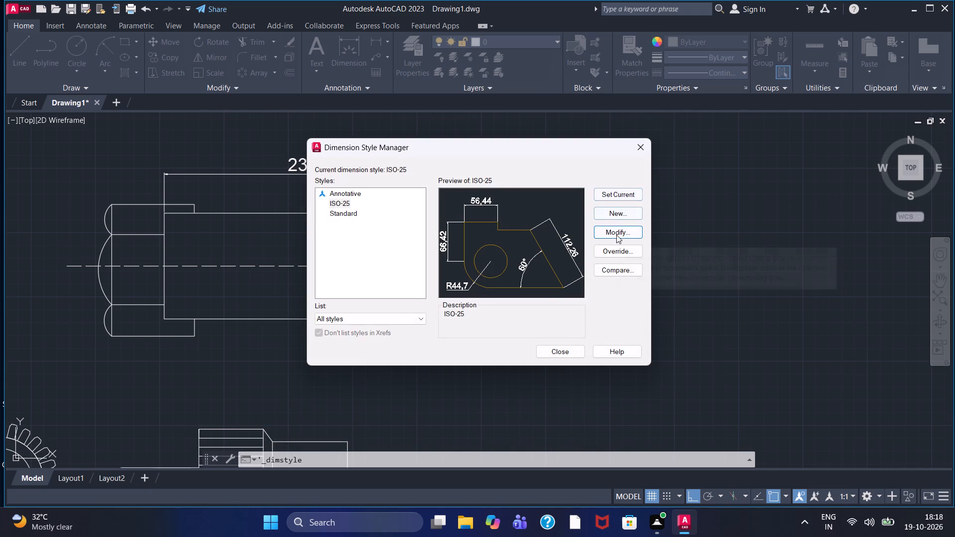
pyautogui.click(616, 231)
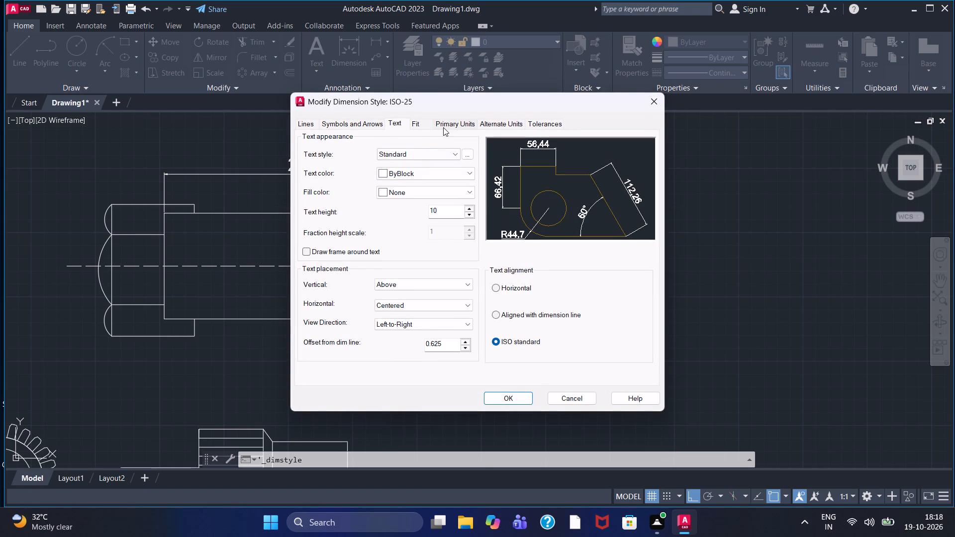
pyautogui.click(443, 127)
pyautogui.click(446, 168)
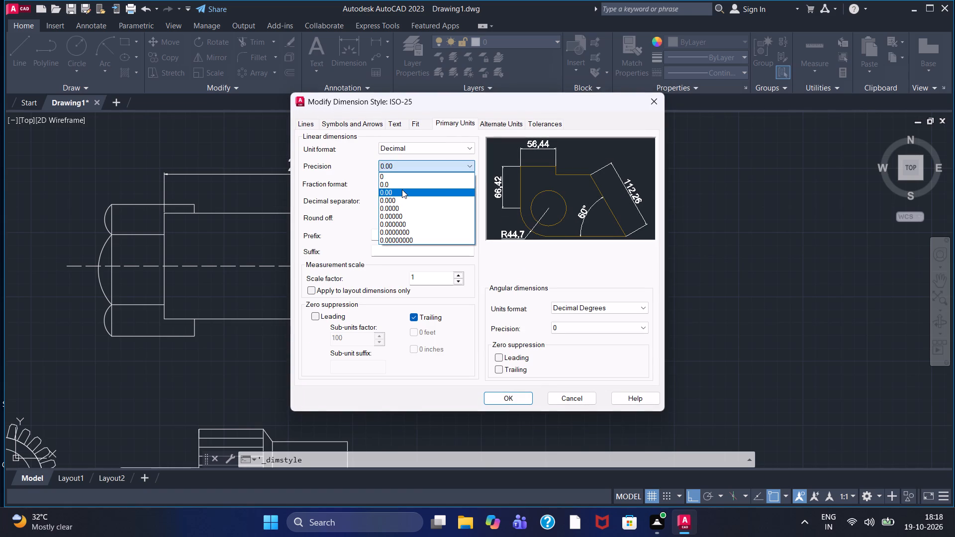
pyautogui.click(407, 174)
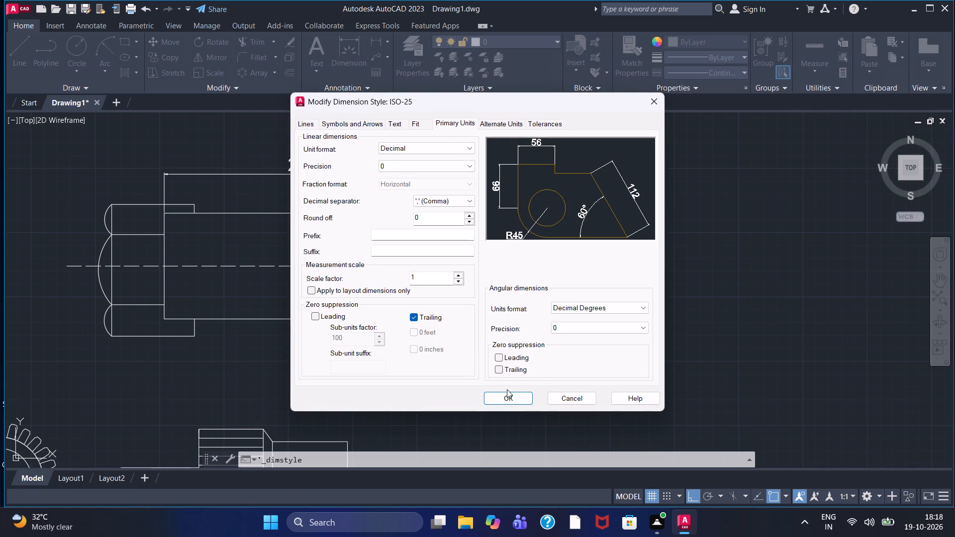
pyautogui.click(510, 404)
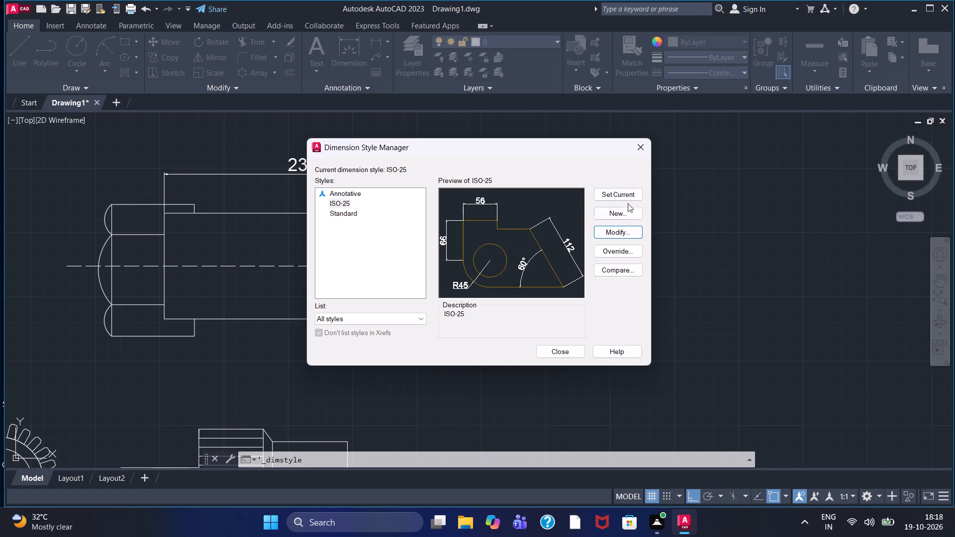
pyautogui.click(630, 191)
pyautogui.click(558, 353)
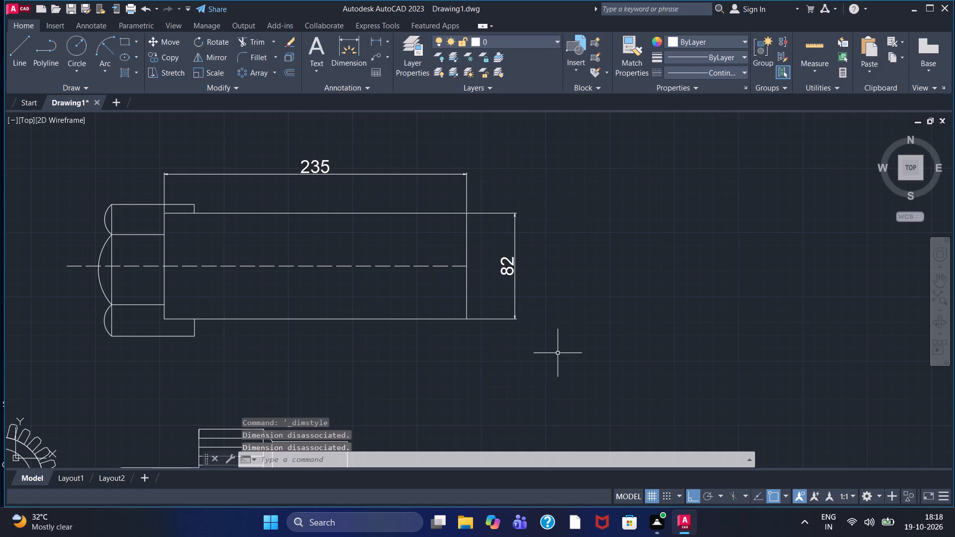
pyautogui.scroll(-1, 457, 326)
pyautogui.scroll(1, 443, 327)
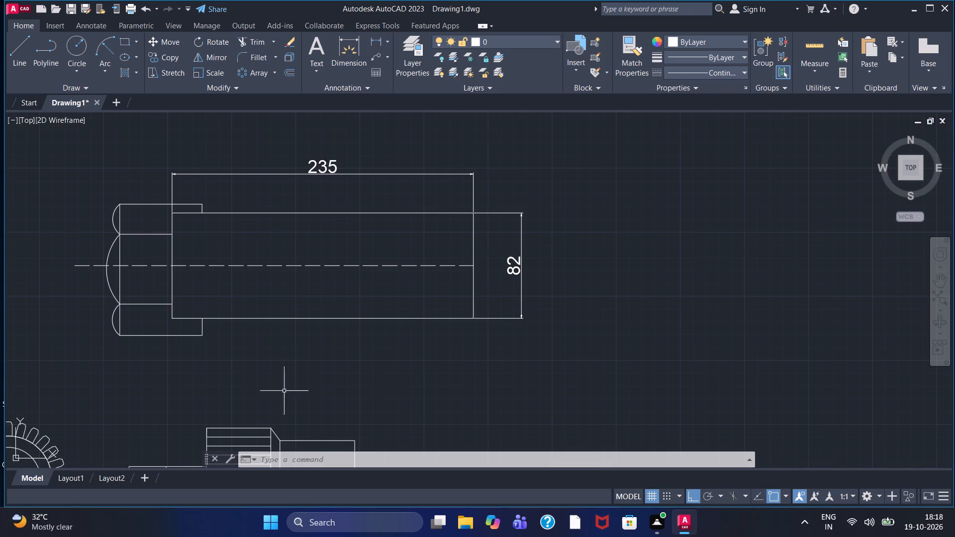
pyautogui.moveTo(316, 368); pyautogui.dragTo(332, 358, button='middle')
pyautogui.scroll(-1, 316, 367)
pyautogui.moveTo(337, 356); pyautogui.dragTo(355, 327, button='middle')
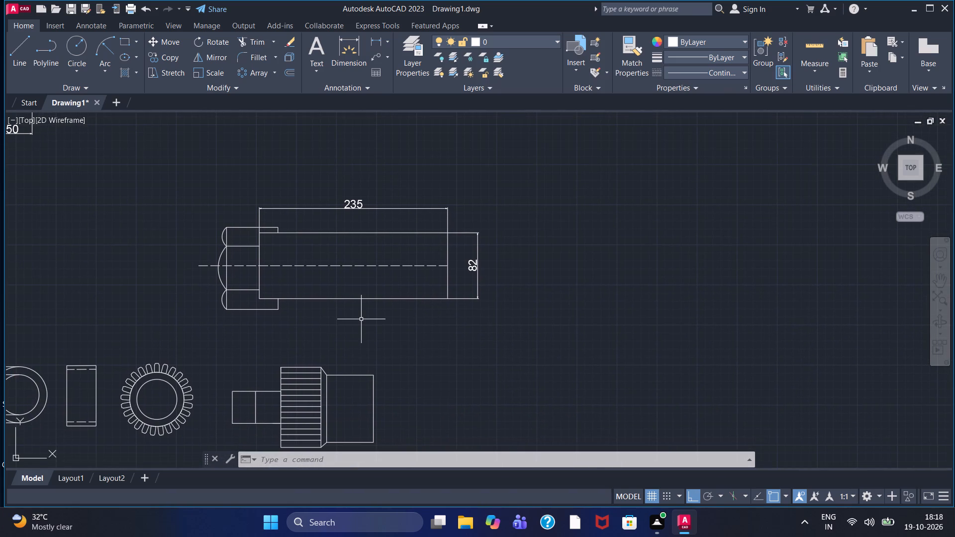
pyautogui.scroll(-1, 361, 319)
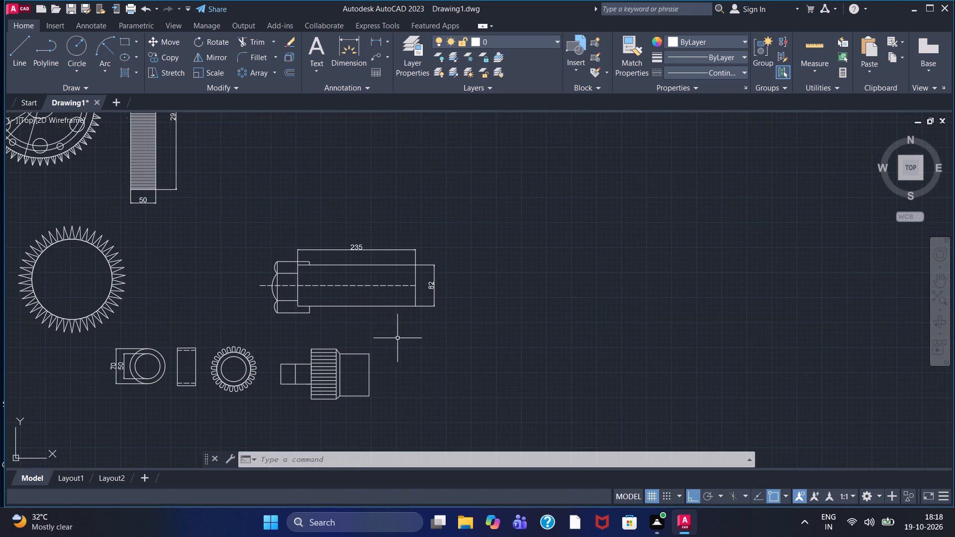
# Draw a horizontal line about 367 units long in the empty area above the bolt-like part.
pyautogui.click(12, 63)
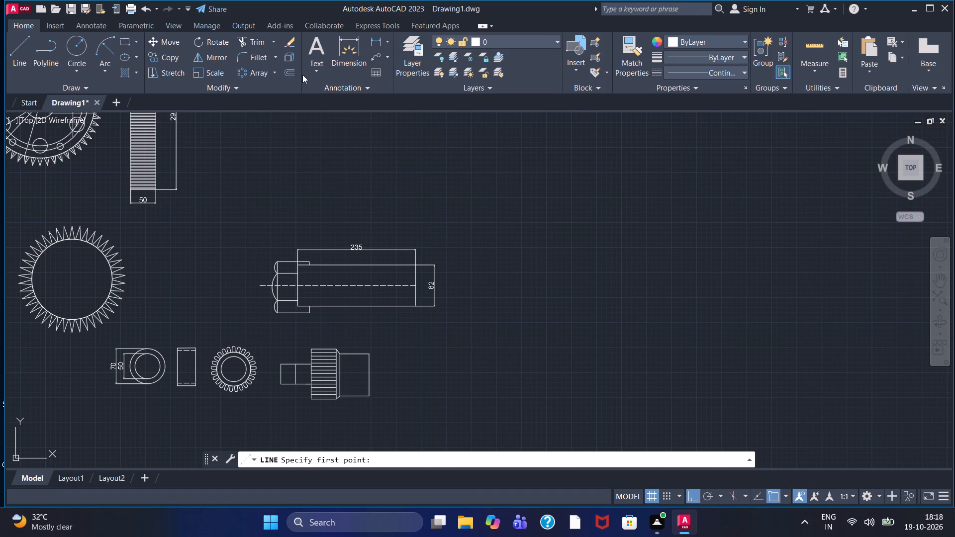
pyautogui.click(305, 154)
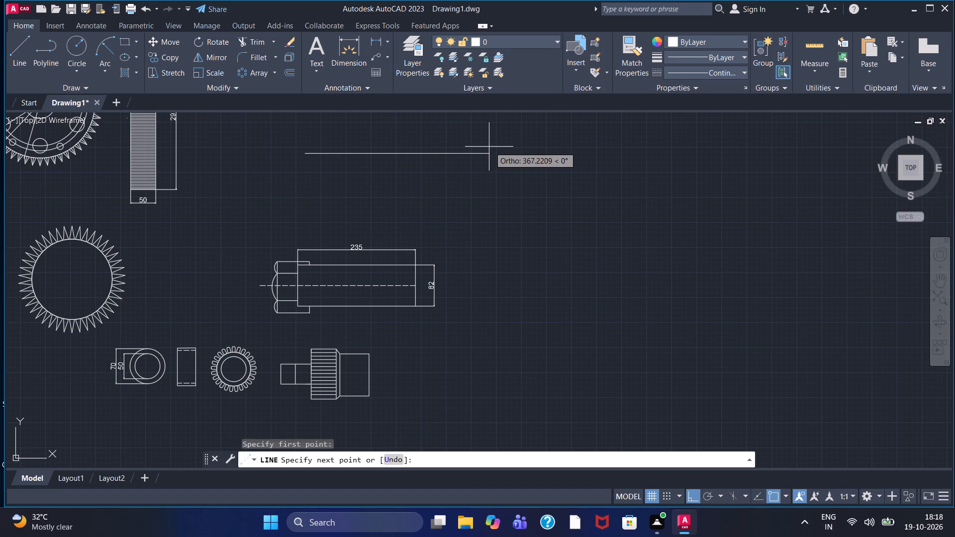
pyautogui.click(490, 147)
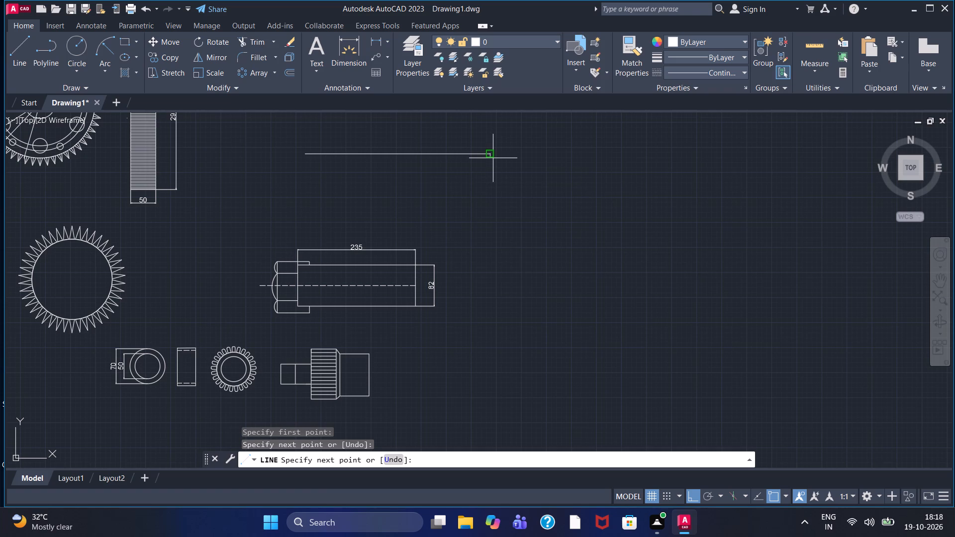
pyautogui.press('Escape')
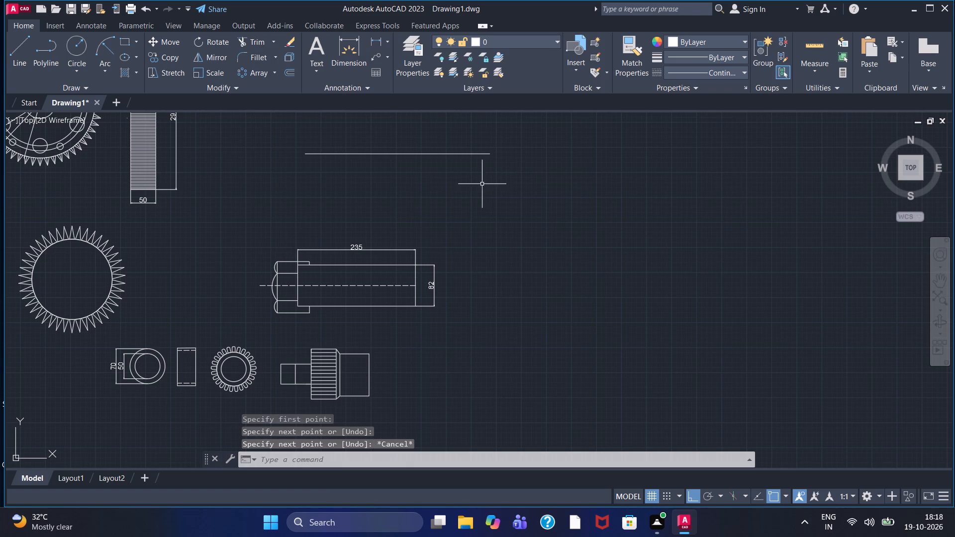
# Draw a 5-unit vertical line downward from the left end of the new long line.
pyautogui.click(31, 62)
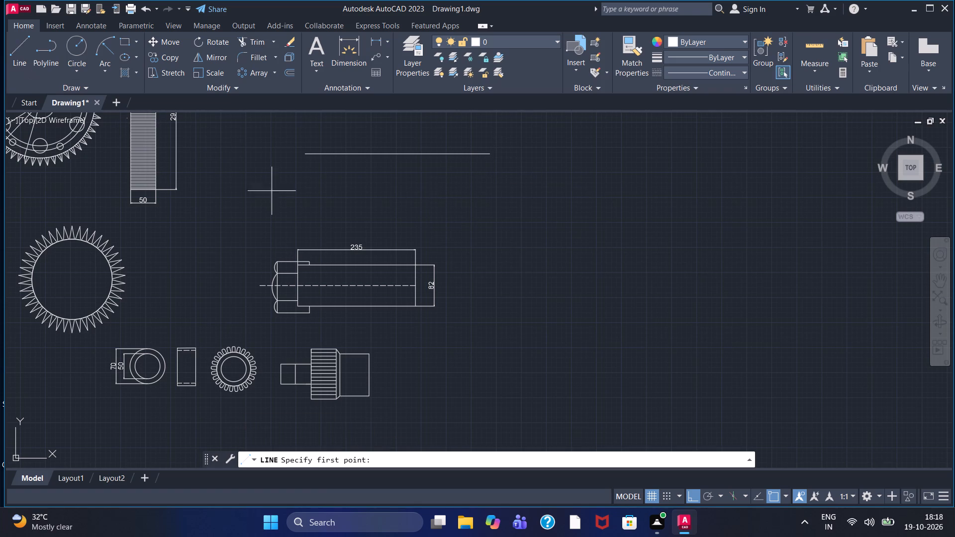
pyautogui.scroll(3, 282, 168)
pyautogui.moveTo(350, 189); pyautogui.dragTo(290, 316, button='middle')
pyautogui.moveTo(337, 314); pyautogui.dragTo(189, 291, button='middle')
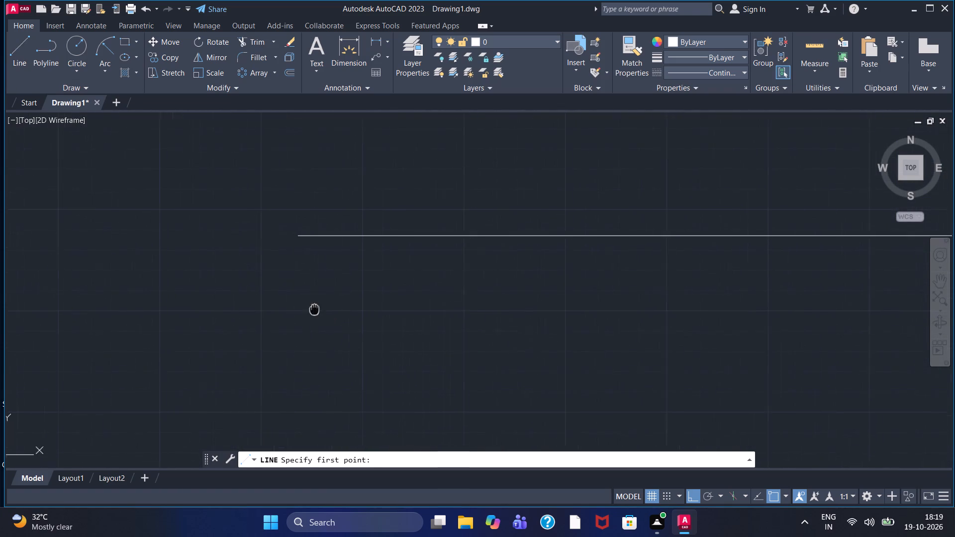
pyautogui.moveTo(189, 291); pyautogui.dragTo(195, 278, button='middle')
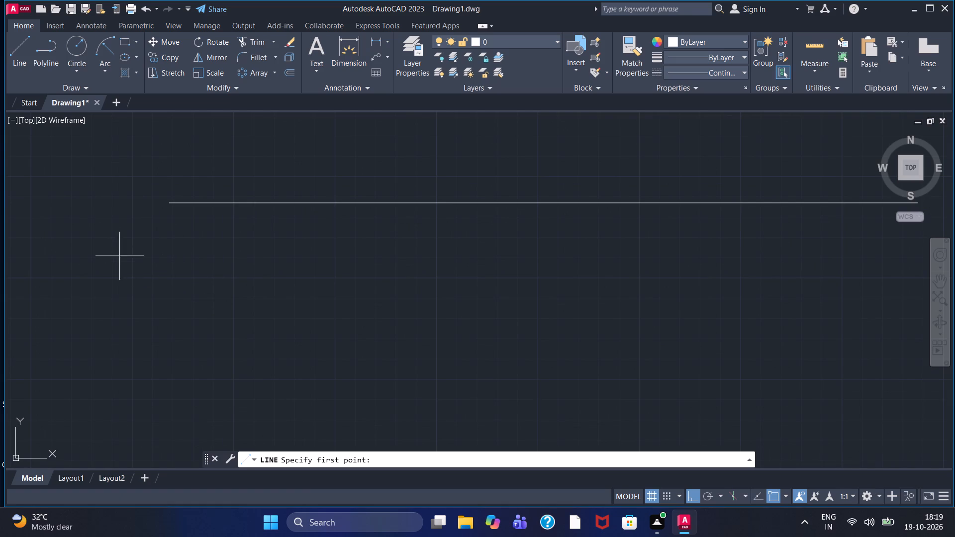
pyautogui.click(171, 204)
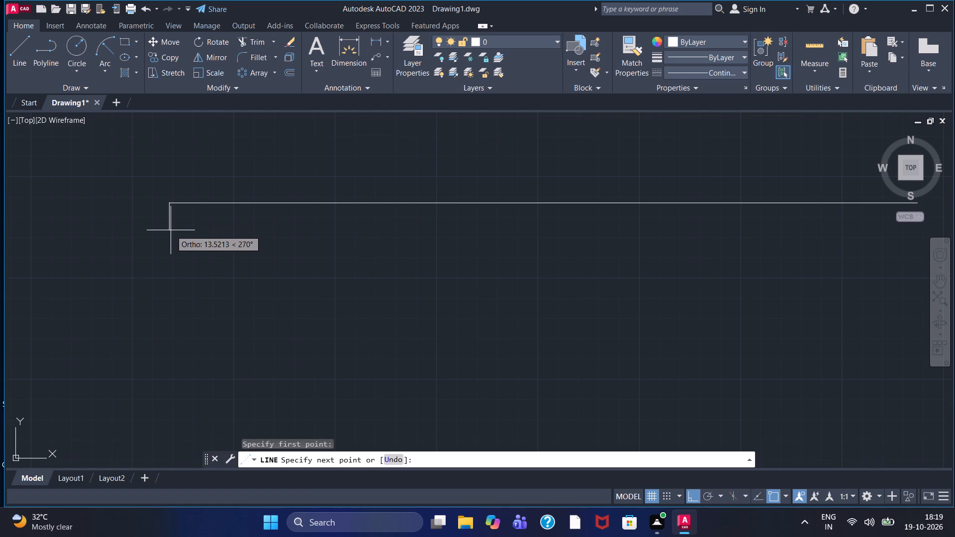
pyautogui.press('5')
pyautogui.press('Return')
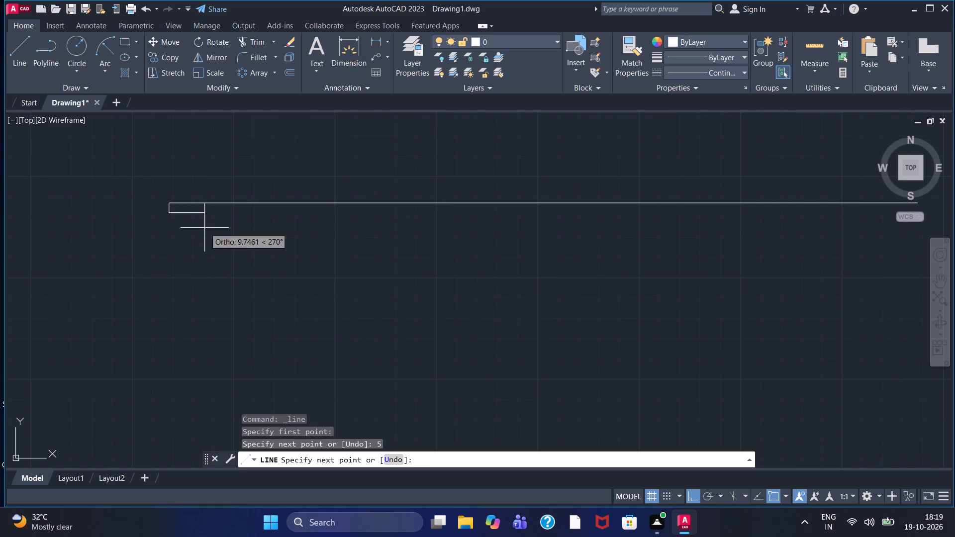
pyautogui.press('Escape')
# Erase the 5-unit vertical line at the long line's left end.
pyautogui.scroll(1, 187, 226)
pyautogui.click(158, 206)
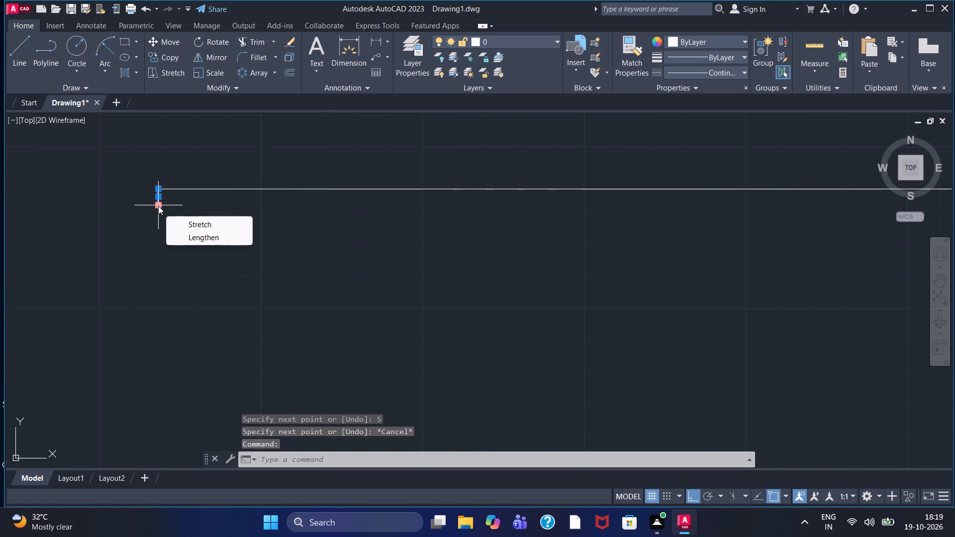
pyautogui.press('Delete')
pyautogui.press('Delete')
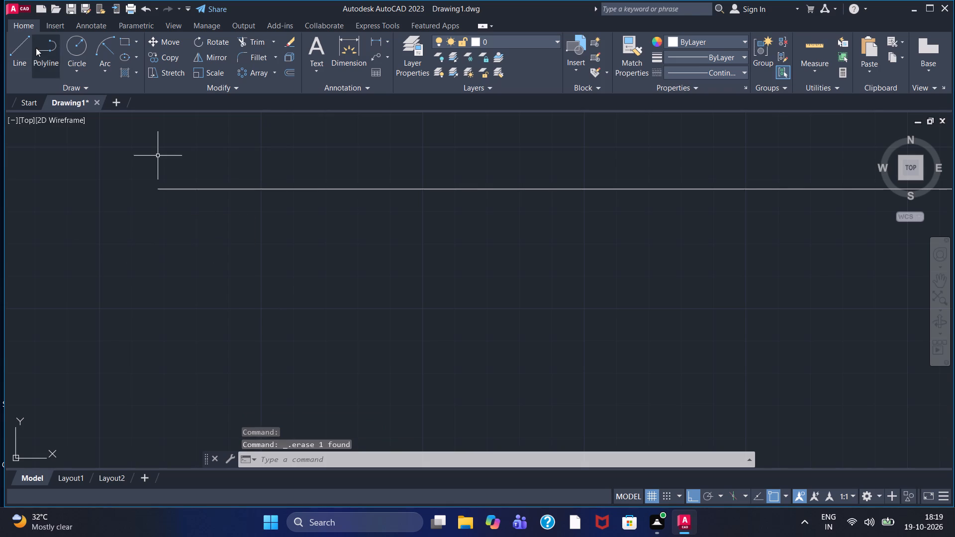
# Draw connected lines from the long line's left end: 10 units down, 3 units right, and back up past the long line.
pyautogui.click(21, 50)
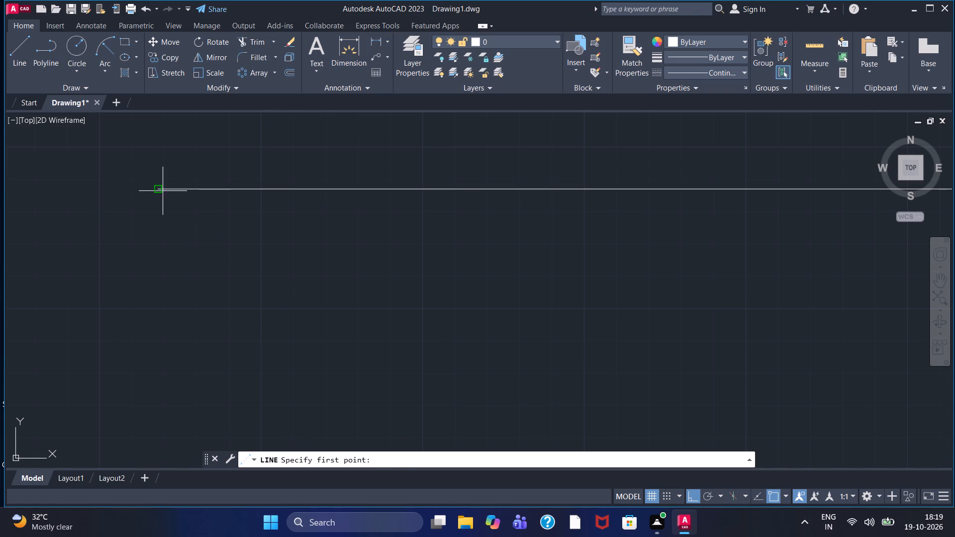
pyautogui.click(163, 191)
pyautogui.write('10')
pyautogui.press('Return')
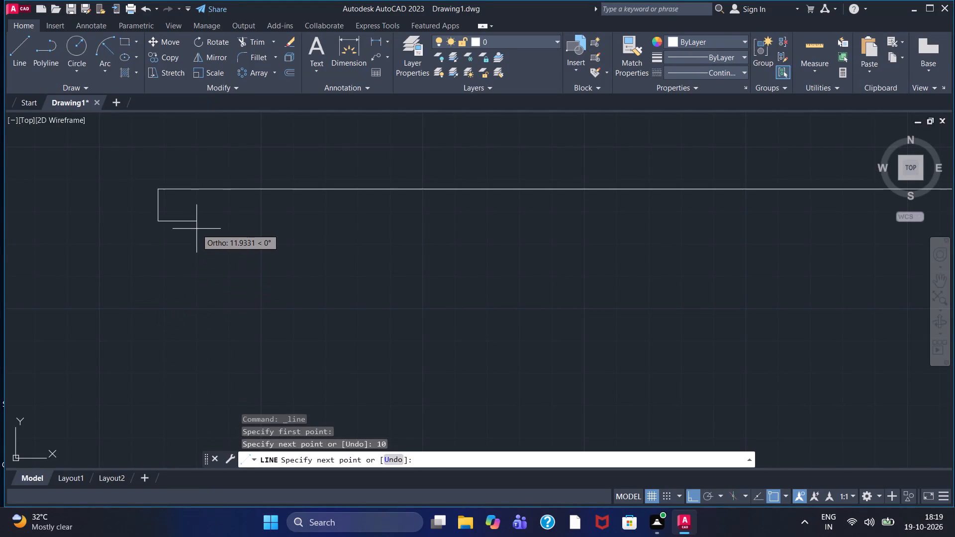
pyautogui.press('3')
pyautogui.press('Return')
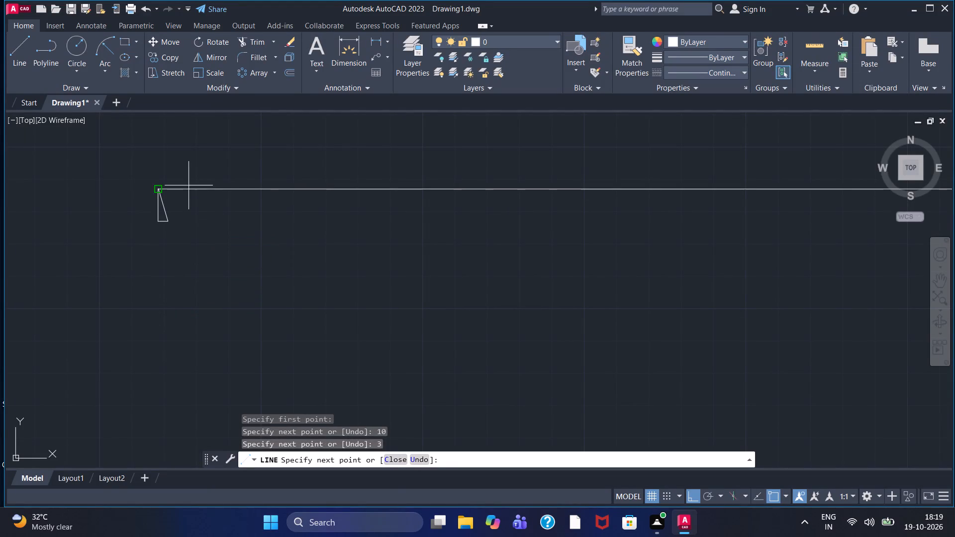
pyautogui.click(187, 170)
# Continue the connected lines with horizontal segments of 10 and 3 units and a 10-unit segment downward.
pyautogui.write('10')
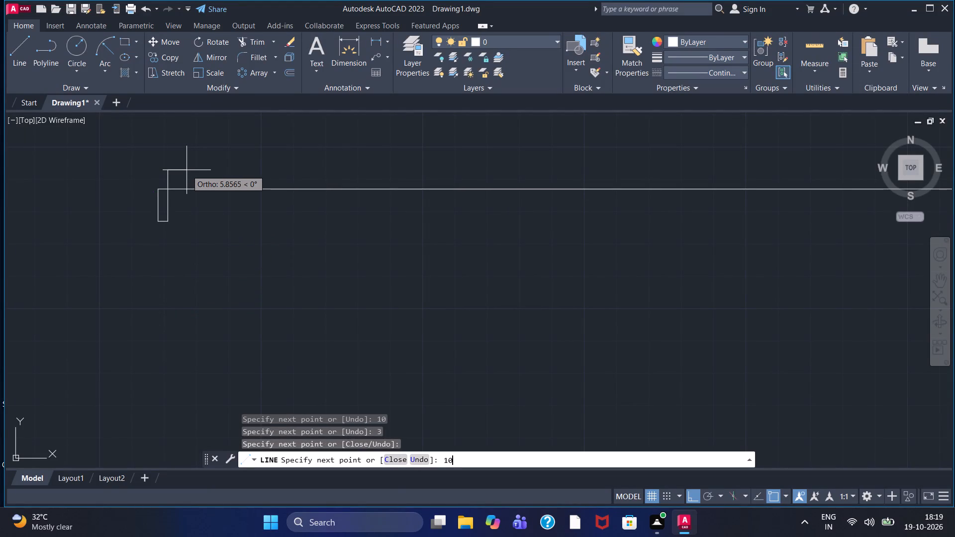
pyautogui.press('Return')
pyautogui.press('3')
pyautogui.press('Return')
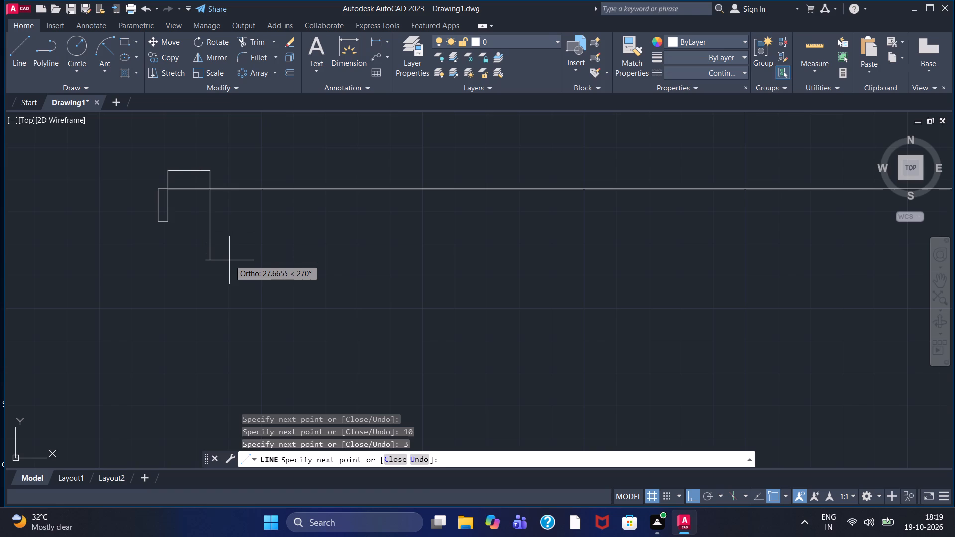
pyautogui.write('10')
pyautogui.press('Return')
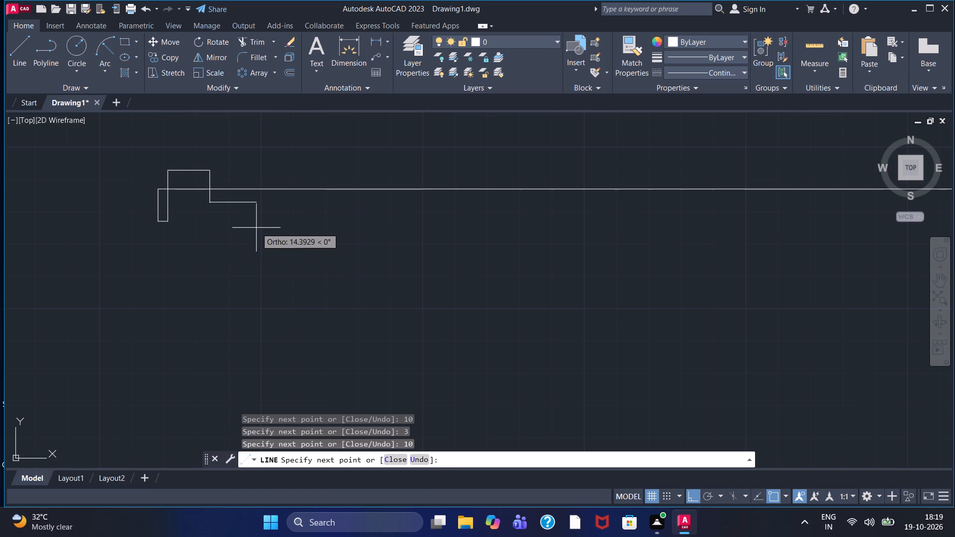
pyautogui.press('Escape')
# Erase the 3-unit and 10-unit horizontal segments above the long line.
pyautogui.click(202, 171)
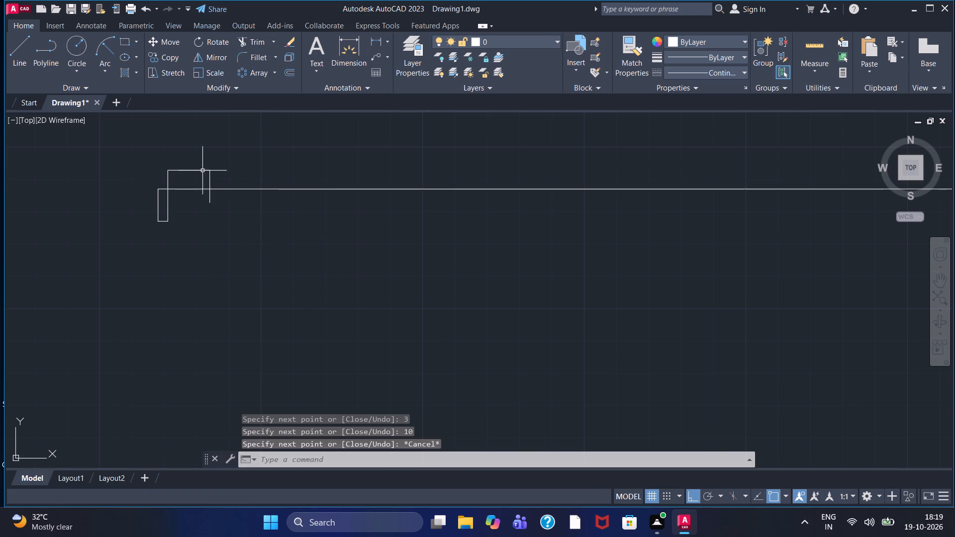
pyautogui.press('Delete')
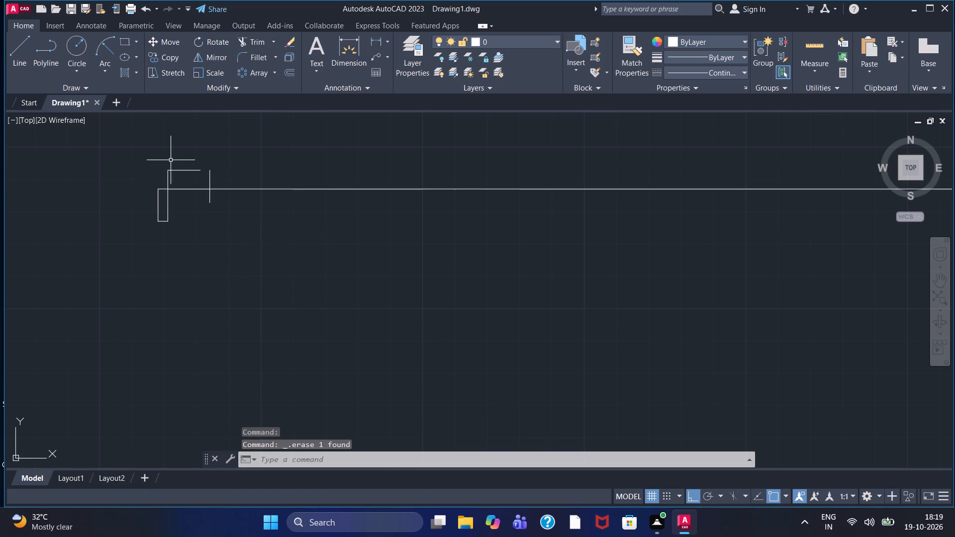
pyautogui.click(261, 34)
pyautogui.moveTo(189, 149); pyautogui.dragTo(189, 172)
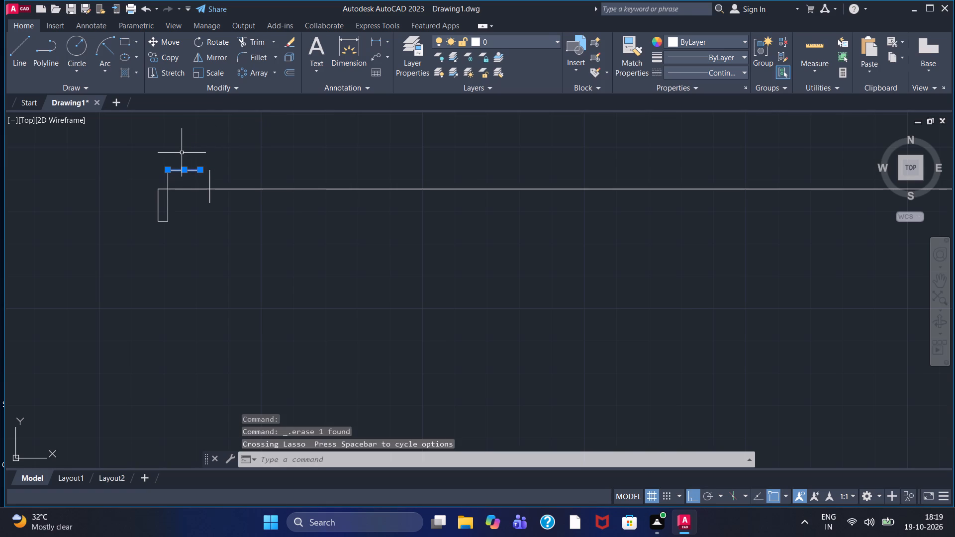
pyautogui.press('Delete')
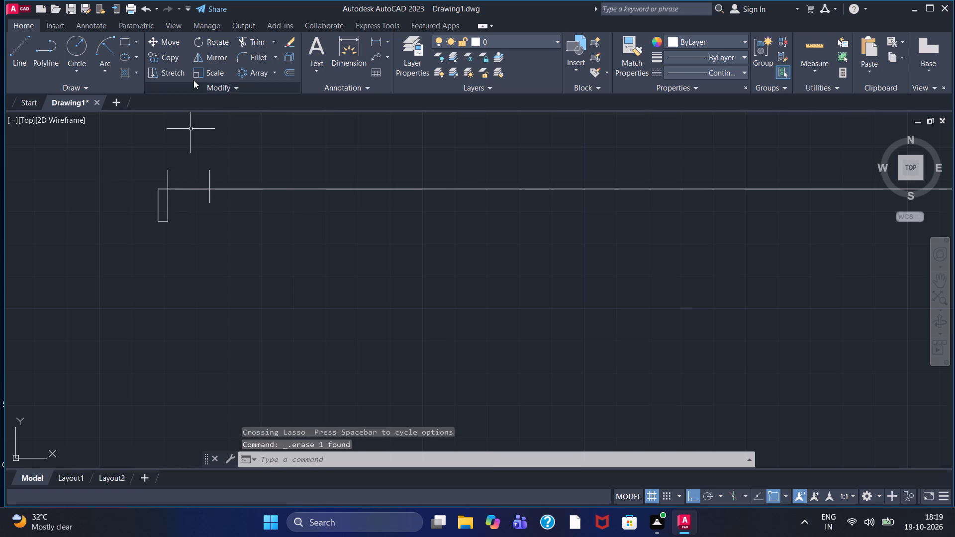
# Trim the narrow rectangle's side where it extends above the long line, and remove the stray vertical segment beside it.
pyautogui.click(250, 41)
pyautogui.moveTo(159, 176); pyautogui.dragTo(171, 178)
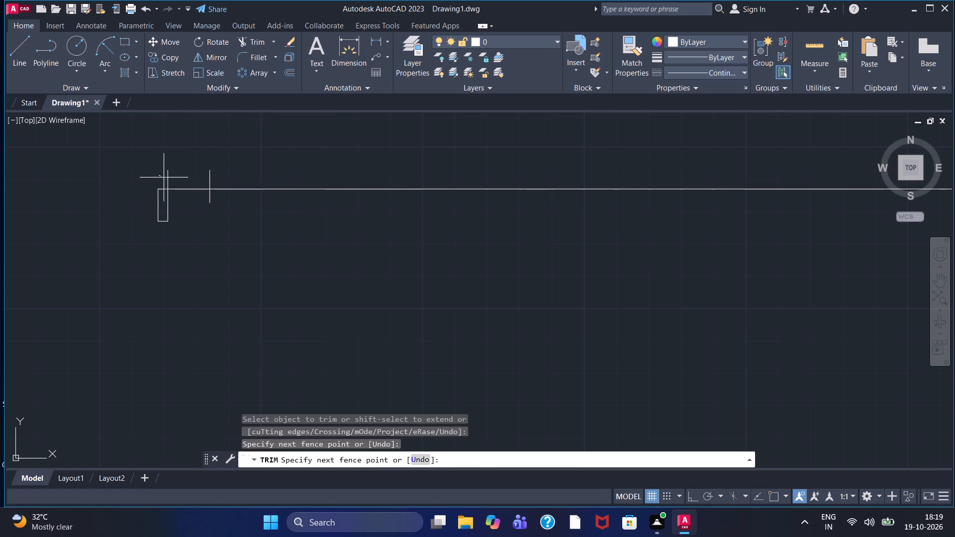
pyautogui.moveTo(171, 178); pyautogui.dragTo(222, 179)
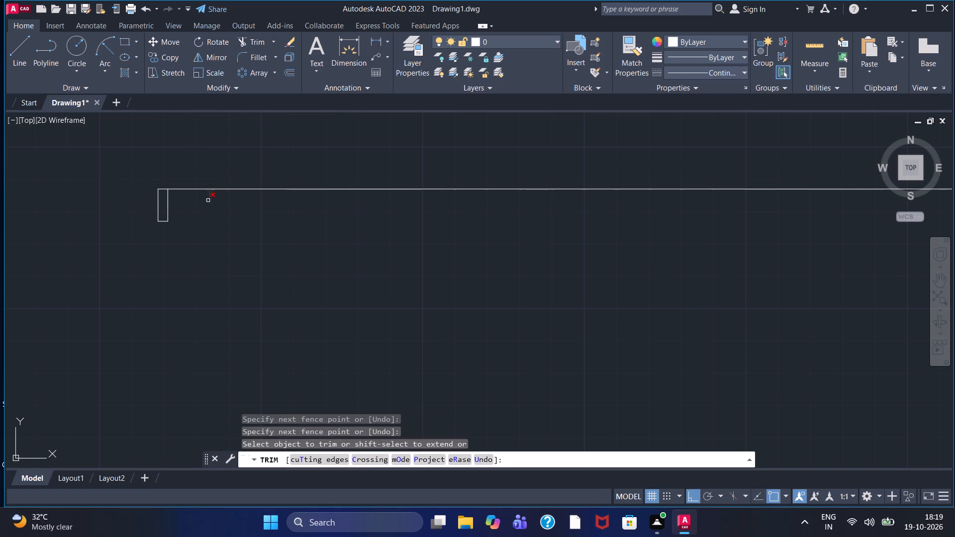
pyautogui.scroll(2, 207, 200)
pyautogui.moveTo(204, 194); pyautogui.dragTo(225, 188)
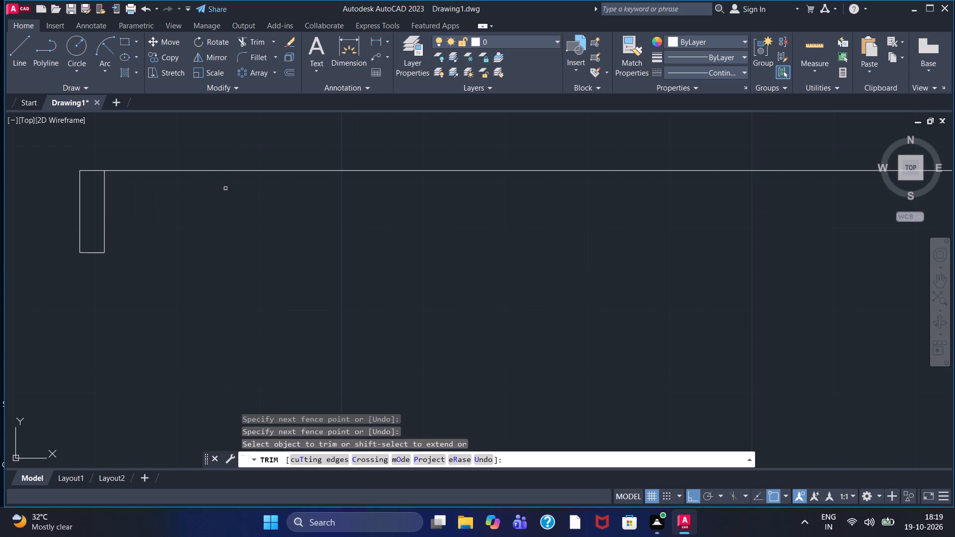
pyautogui.press('Escape')
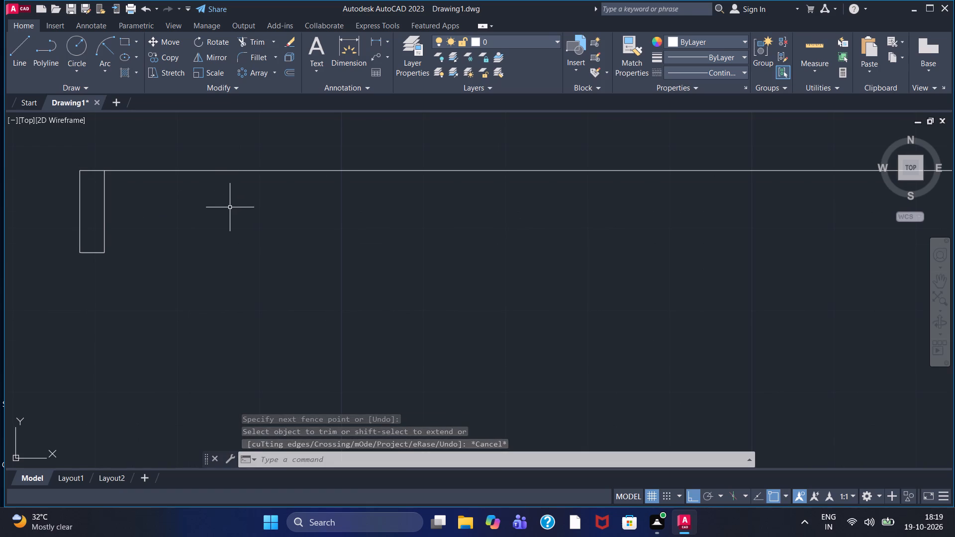
# Draw a 3-unit line to the right along the long line, starting from the narrow rectangle's top-right corner.
pyautogui.moveTo(203, 214); pyautogui.dragTo(130, 257, button='middle')
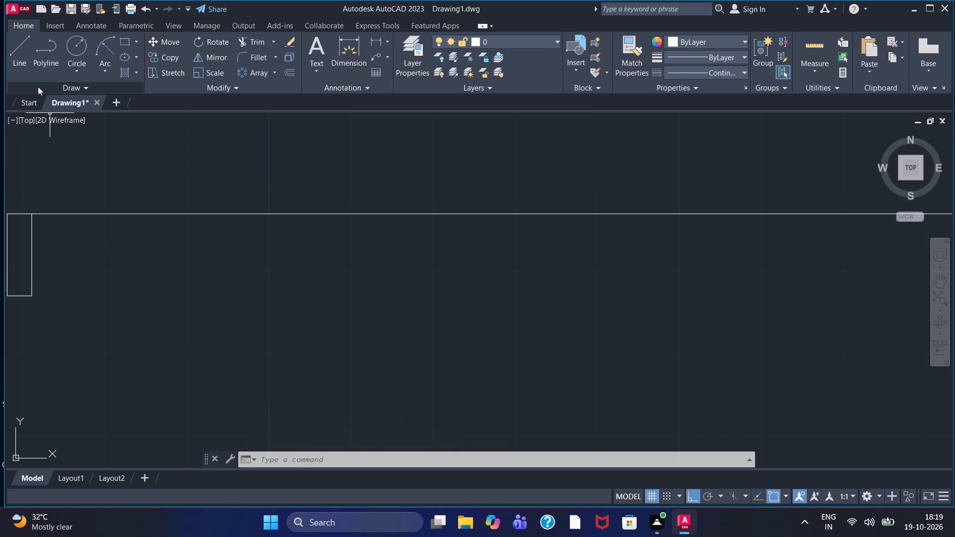
pyautogui.click(21, 47)
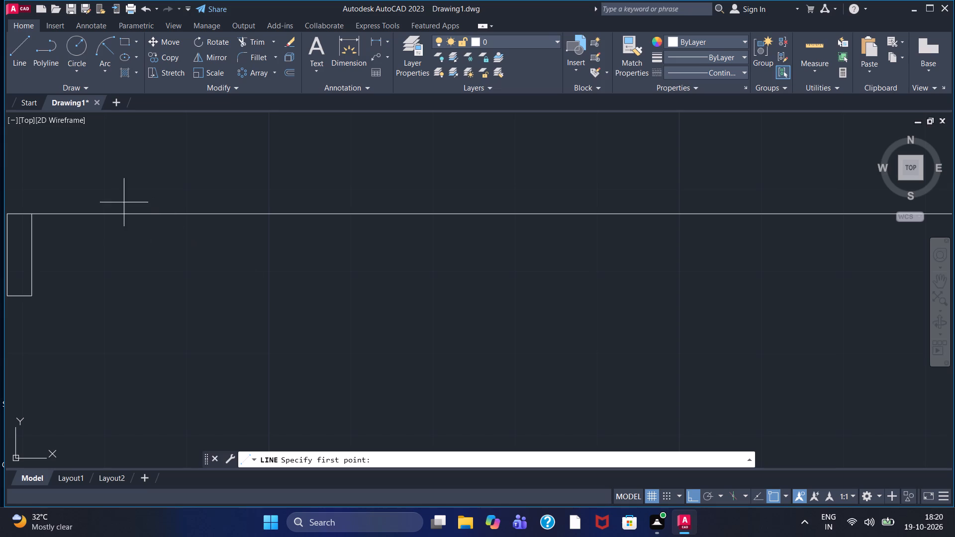
pyautogui.click(20, 69)
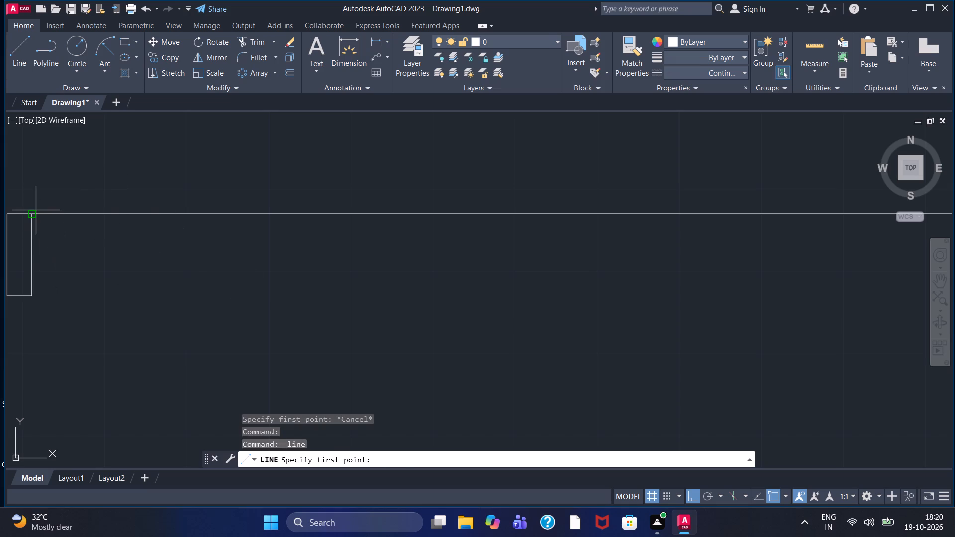
pyautogui.click(36, 210)
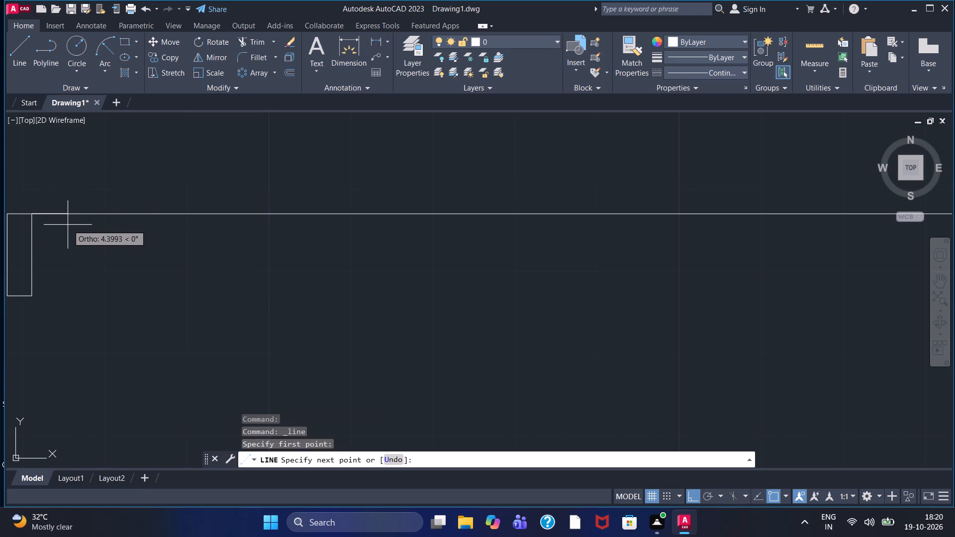
pyautogui.press('3')
pyautogui.press('Return')
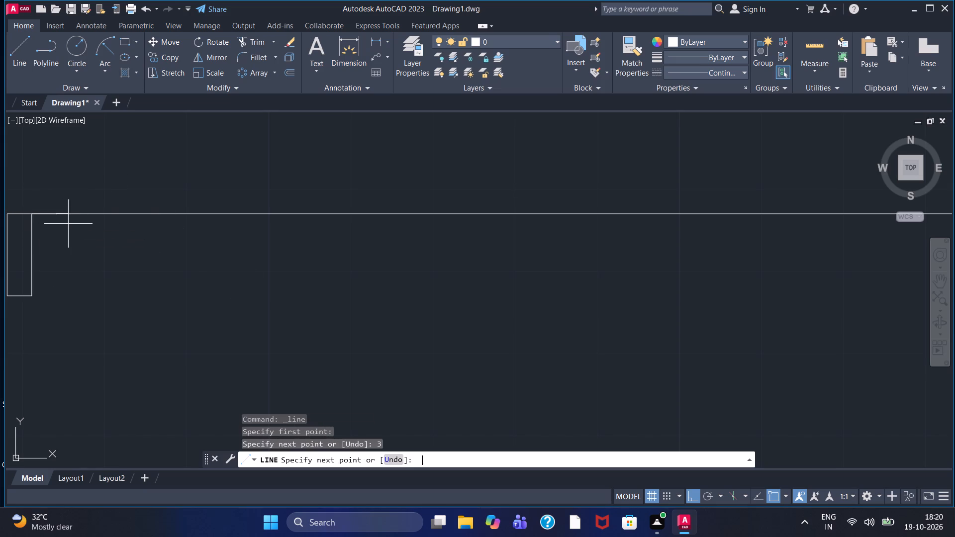
# Continue the line chain 10 units down, 3 units right, up about 11.3 units past the long line, and 3 units right.
pyautogui.write('10')
pyautogui.press('Return')
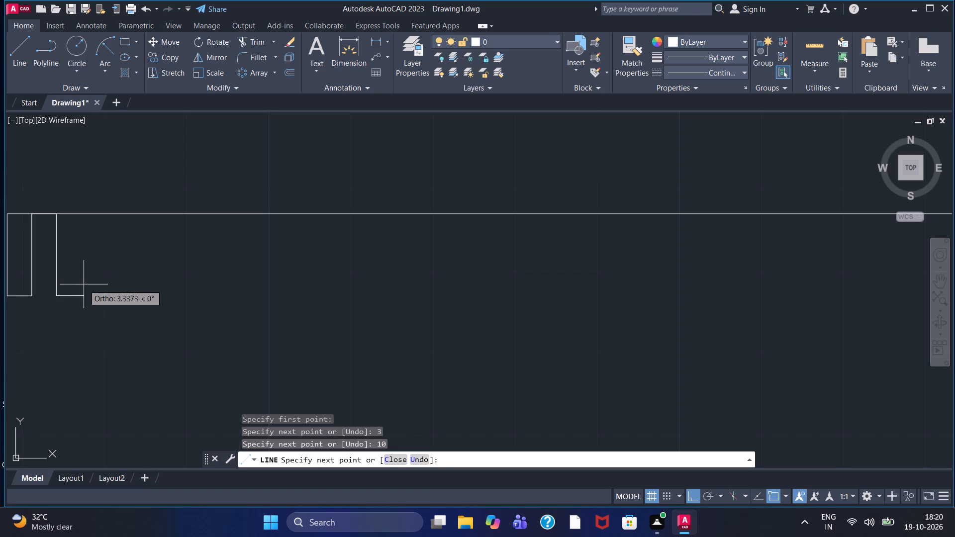
pyautogui.press('3')
pyautogui.press('Return')
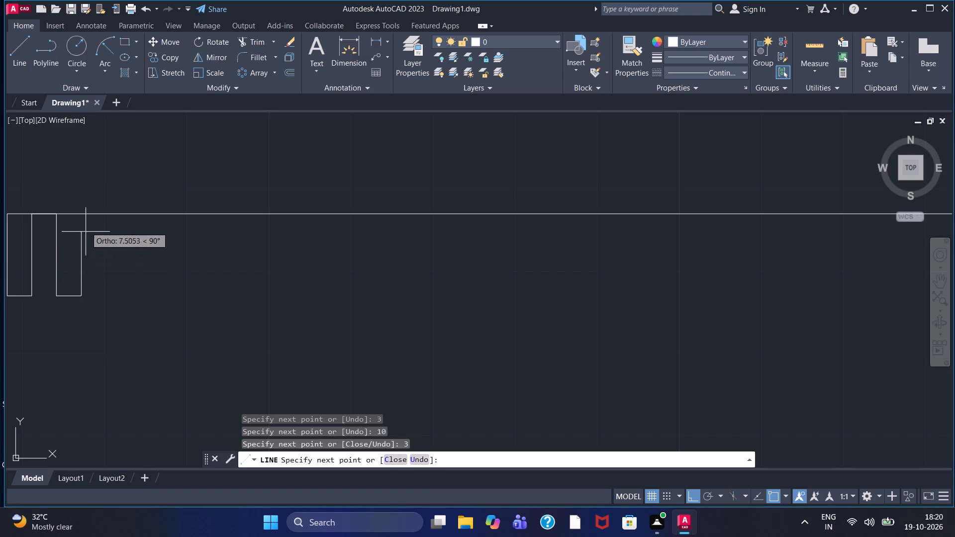
pyautogui.scroll(2, 89, 216)
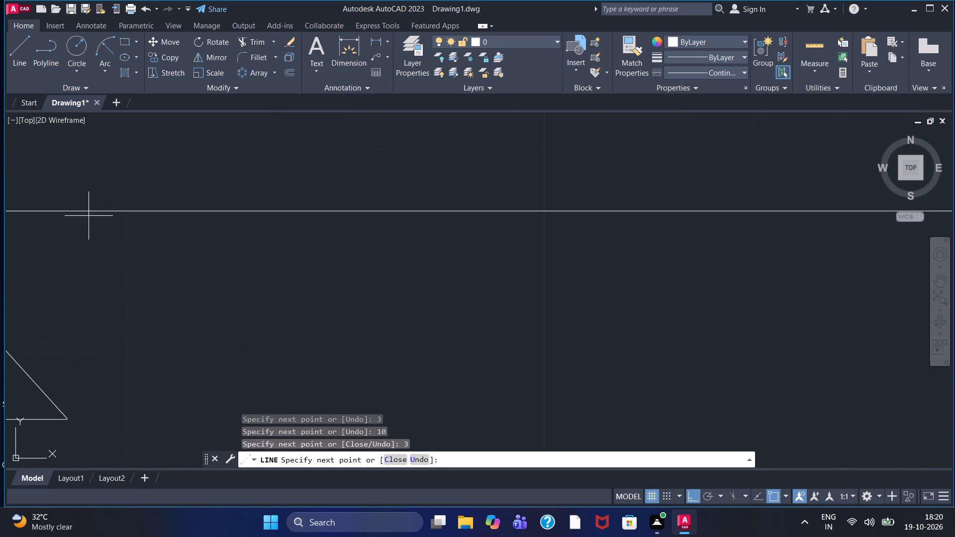
pyautogui.click(82, 184)
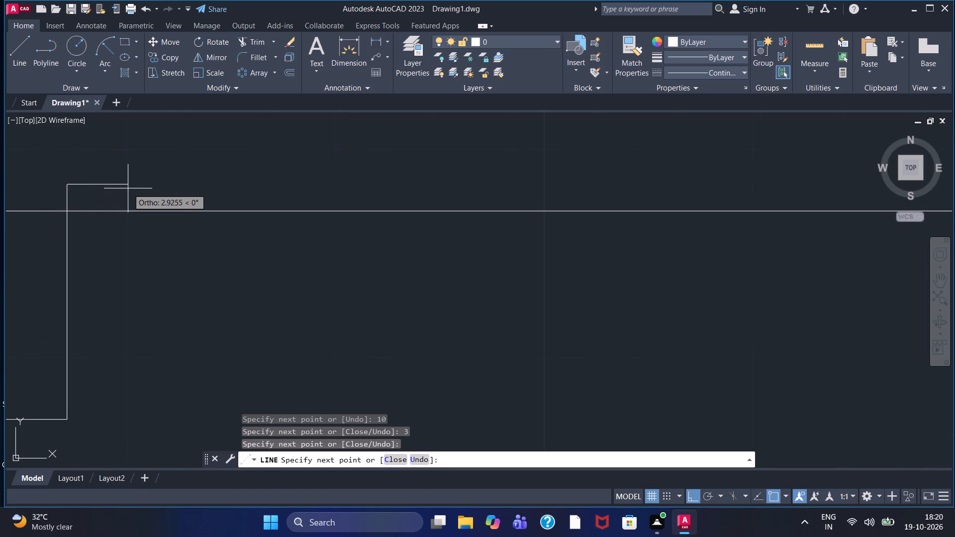
pyautogui.press('3')
pyautogui.press('Return')
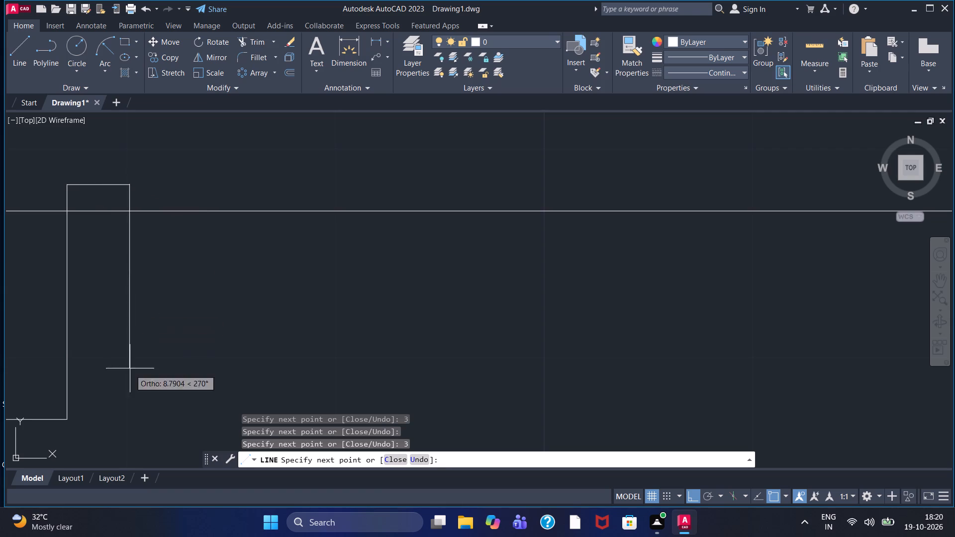
# Continue the chain with the next tooth: down about 11.3 units, 3 right, up level with the previous top, and 3 right.
pyautogui.click(124, 421)
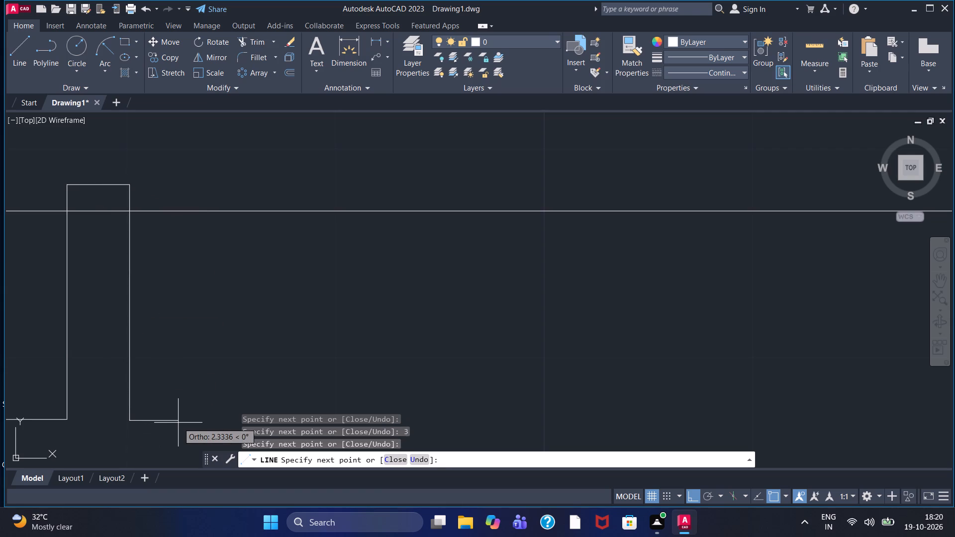
pyautogui.press('3')
pyautogui.press('Return')
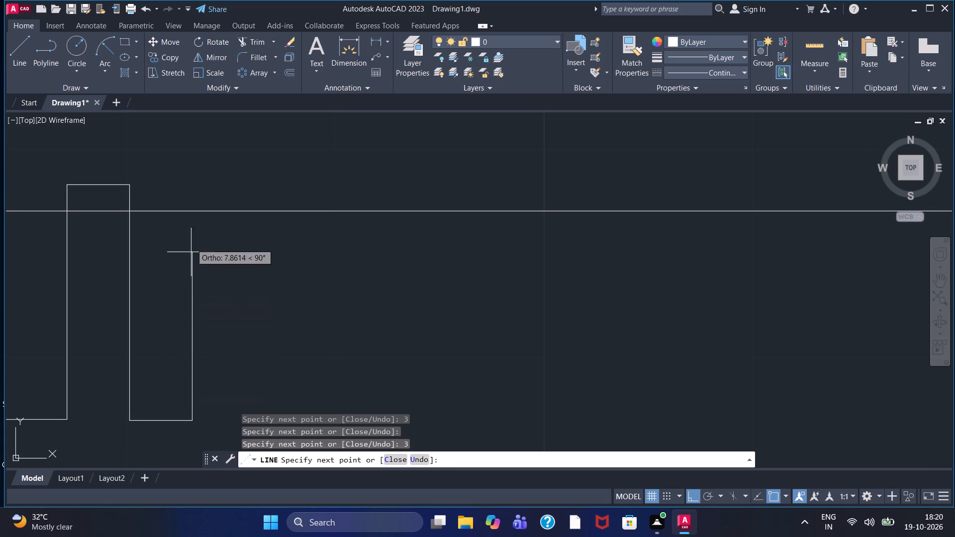
pyautogui.click(195, 184)
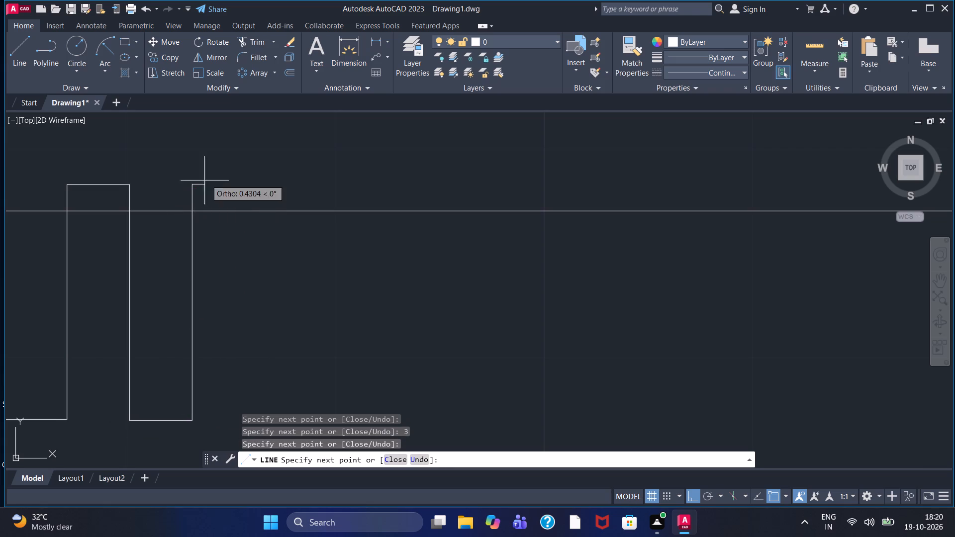
pyautogui.press('3')
pyautogui.press('Return')
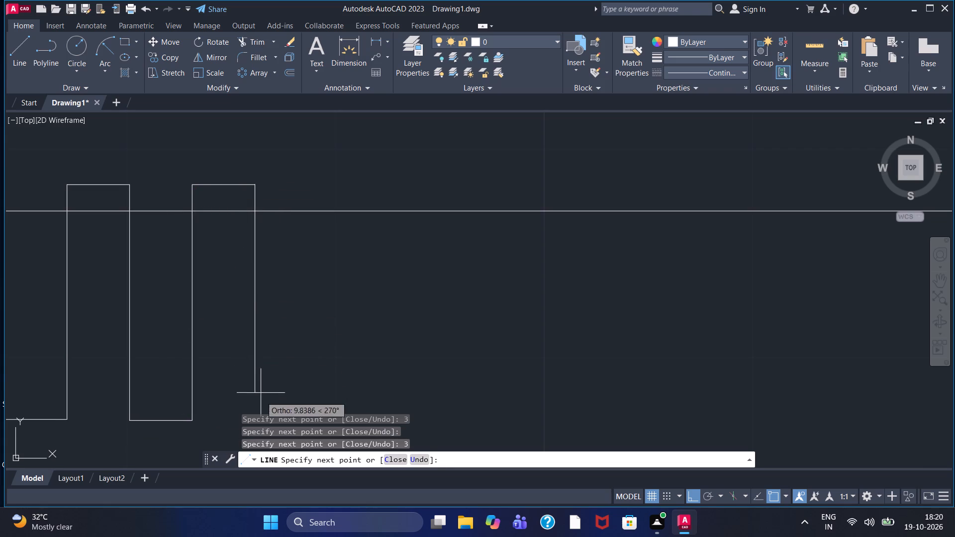
# Add another rectangular tooth to the chain, down to the bottom level and back up above the long line, with 3-unit horizontals.
pyautogui.moveTo(236, 343); pyautogui.dragTo(227, 319, button='middle')
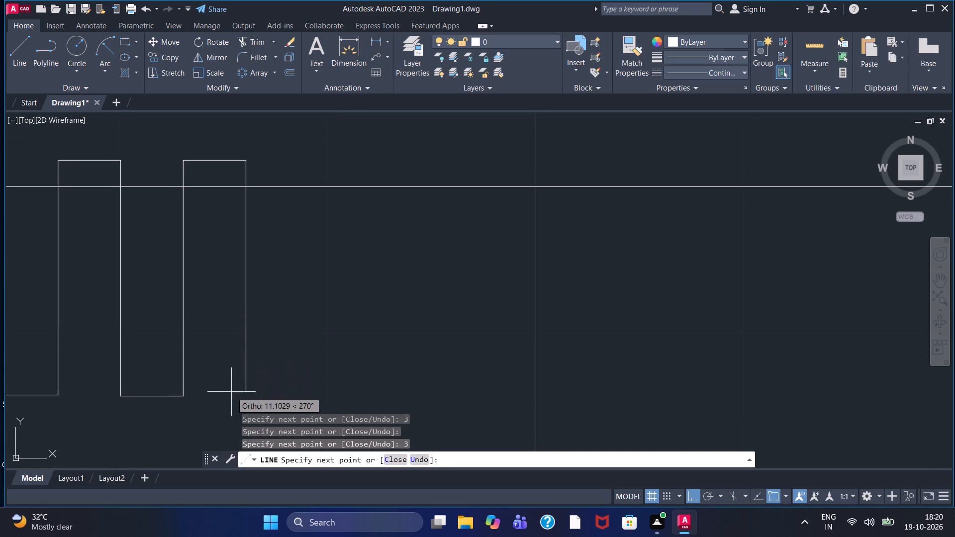
pyautogui.click(233, 394)
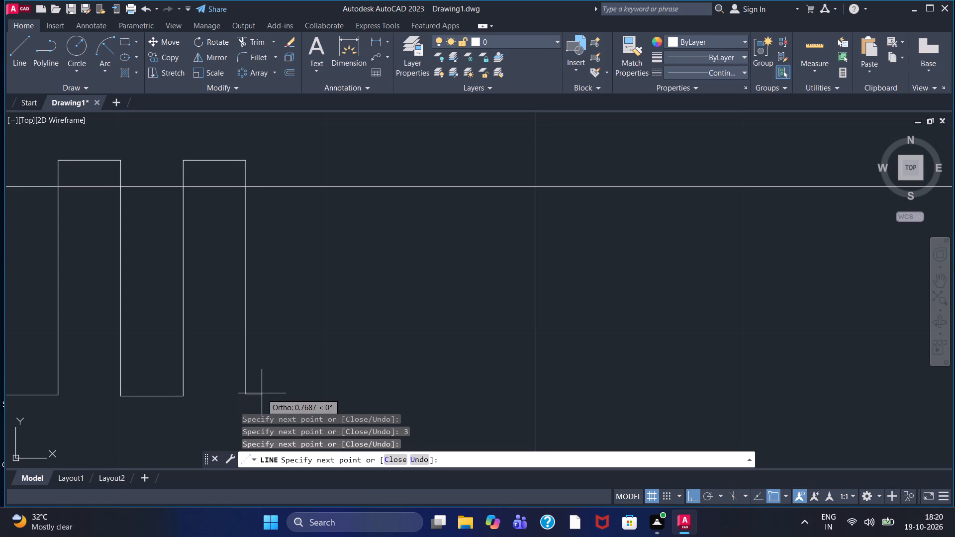
pyautogui.press('3')
pyautogui.press('Return')
pyautogui.click(291, 161)
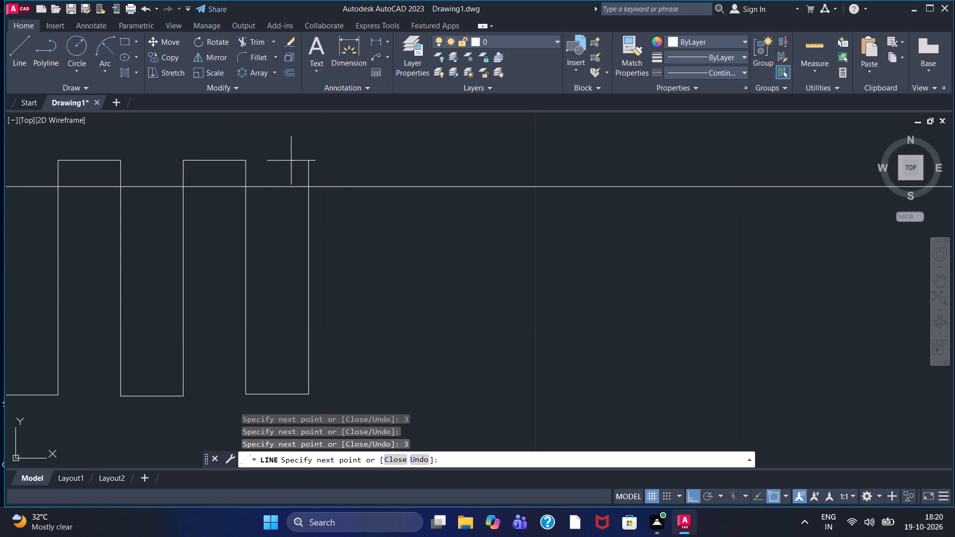
pyautogui.press('3')
pyautogui.press('Return')
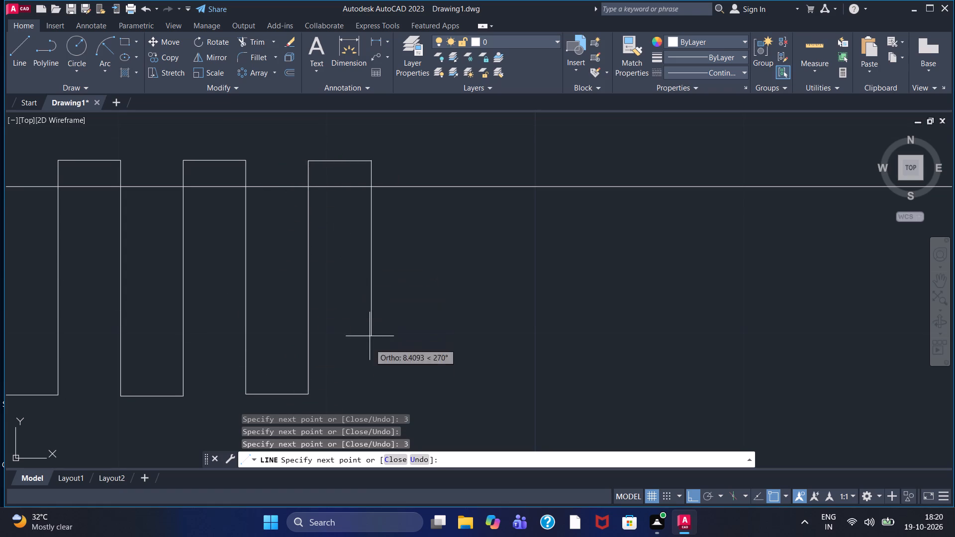
# Extend the chain by two more rectangular teeth crossing the long line, each with 3-unit bottom and top segments.
pyautogui.click(370, 396)
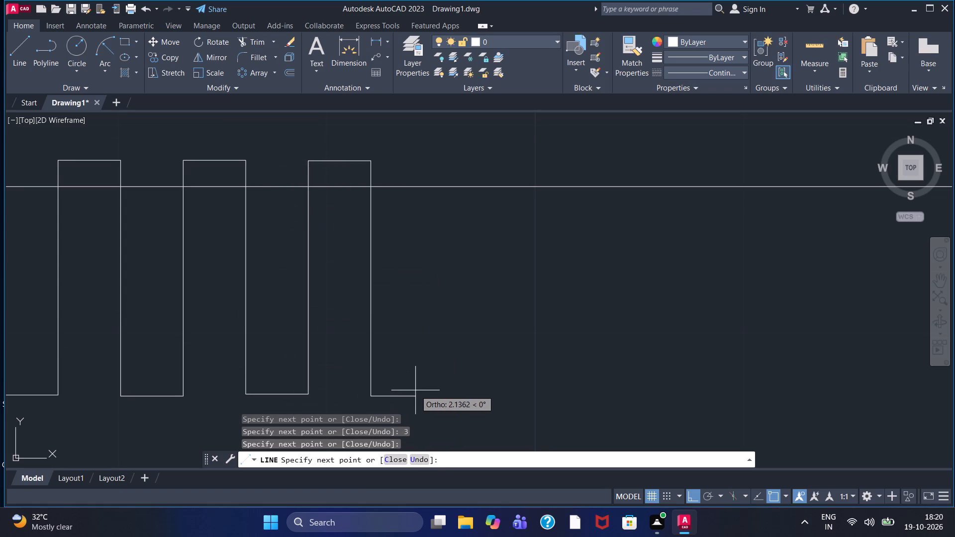
pyautogui.press('3')
pyautogui.press('Return')
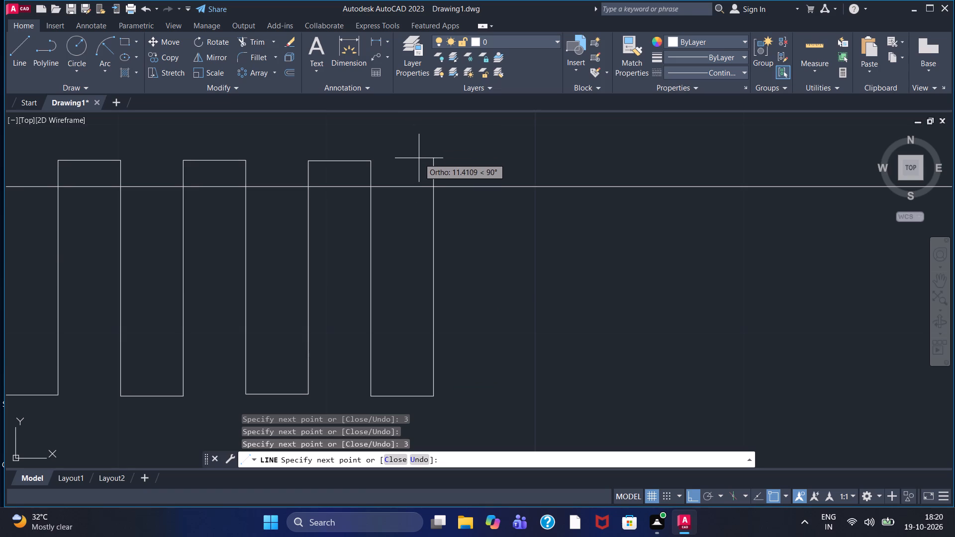
pyautogui.click(420, 162)
pyautogui.press('3')
pyautogui.press('Return')
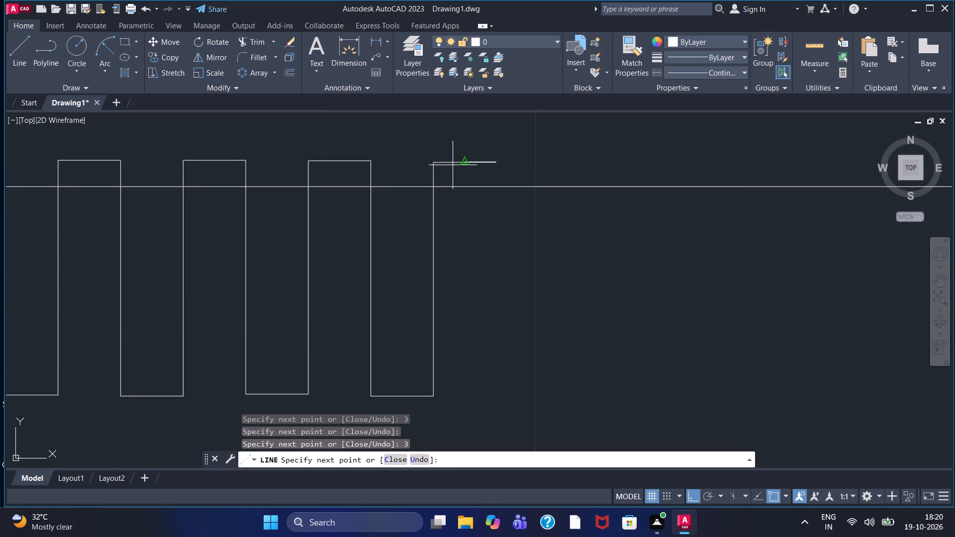
pyautogui.click(490, 393)
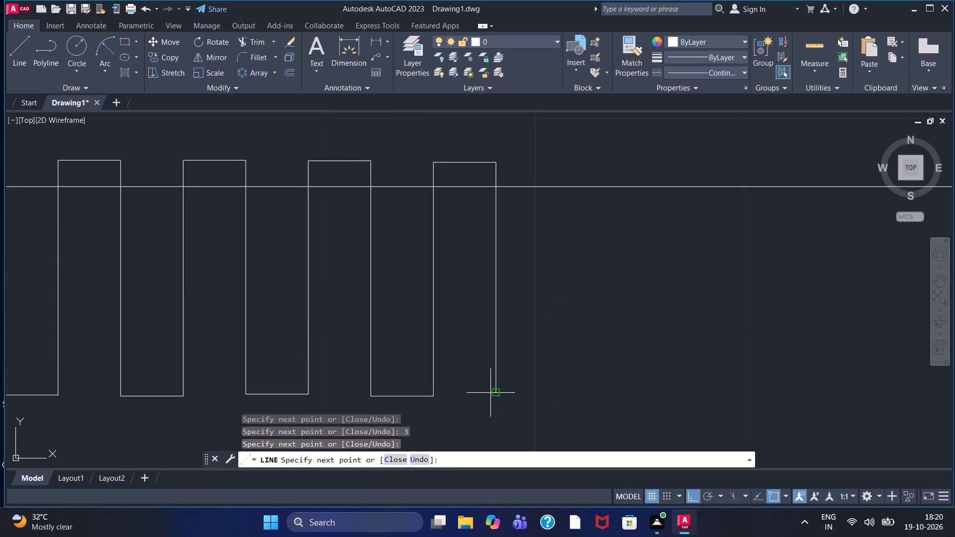
pyautogui.press('3')
pyautogui.press('Return')
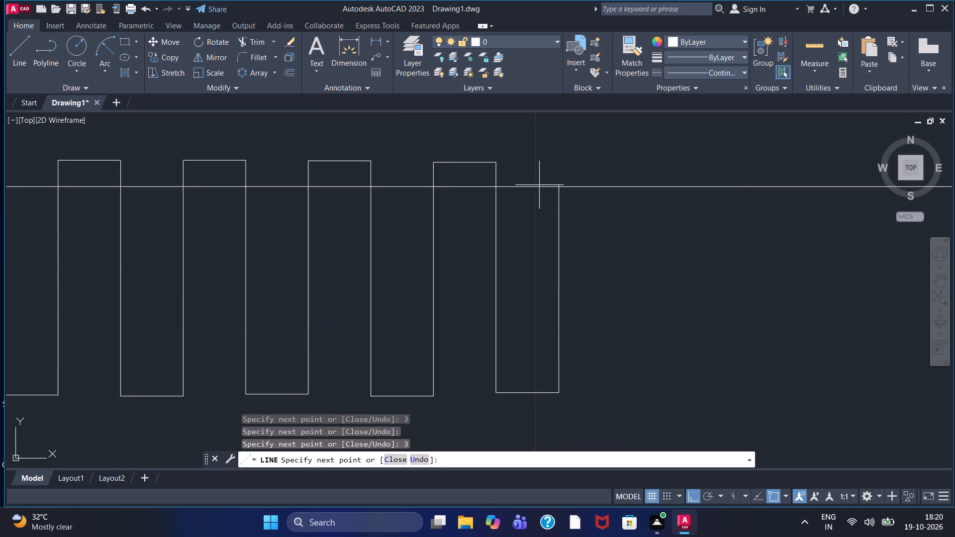
pyautogui.click(542, 165)
pyautogui.press('3')
pyautogui.press('Return')
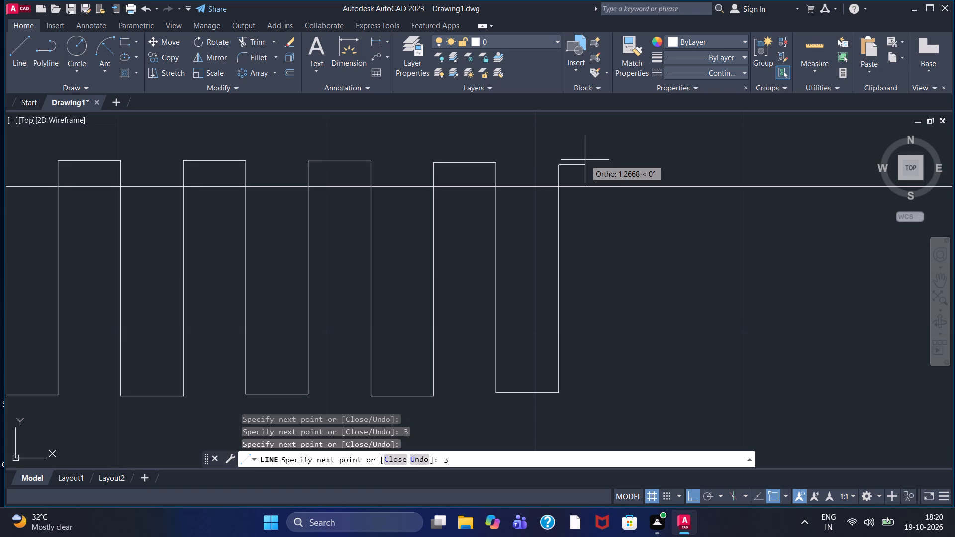
# Add a further tooth with 3-unit bottom and top segments, plus another 3-unit bottom and a vertical back above the long line.
pyautogui.click(620, 393)
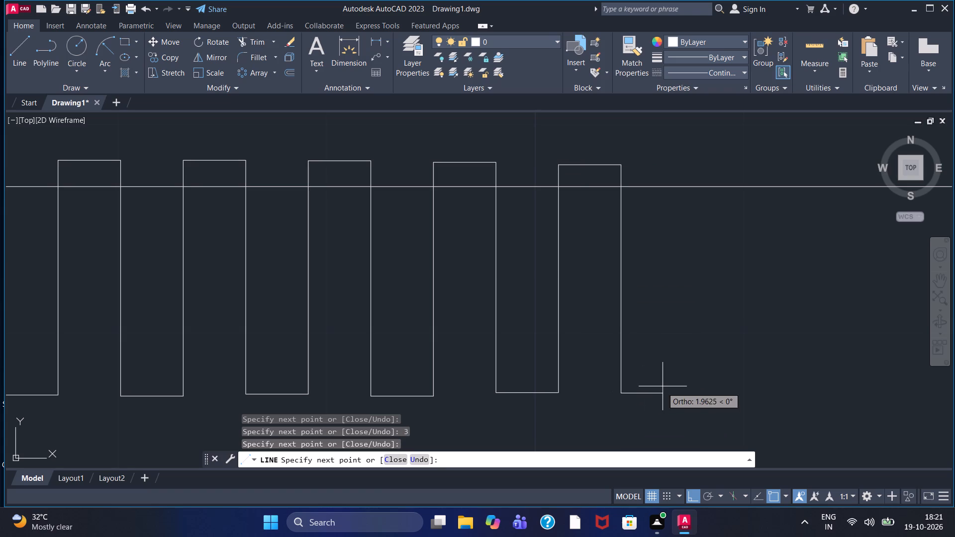
pyautogui.press('3')
pyautogui.press('Return')
pyautogui.click(645, 162)
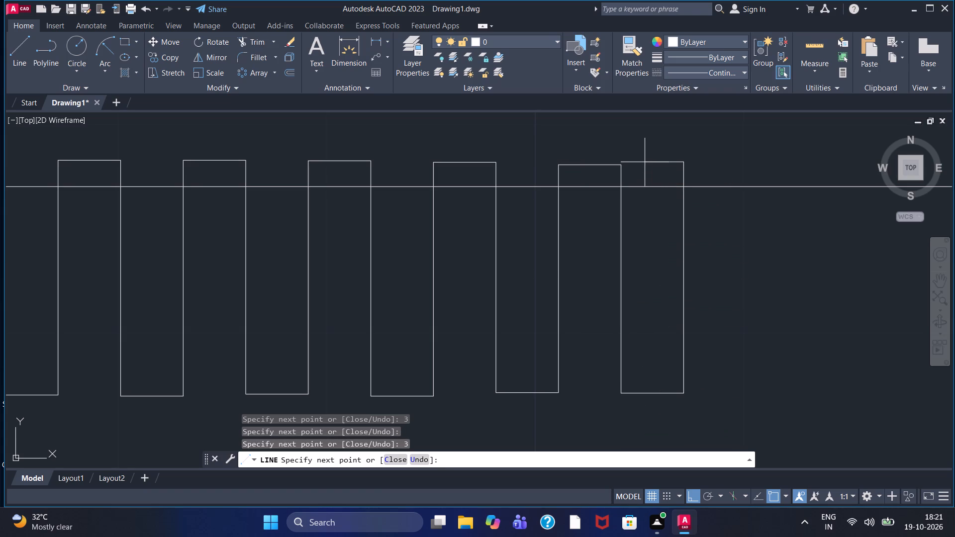
pyautogui.press('3')
pyautogui.press('Return')
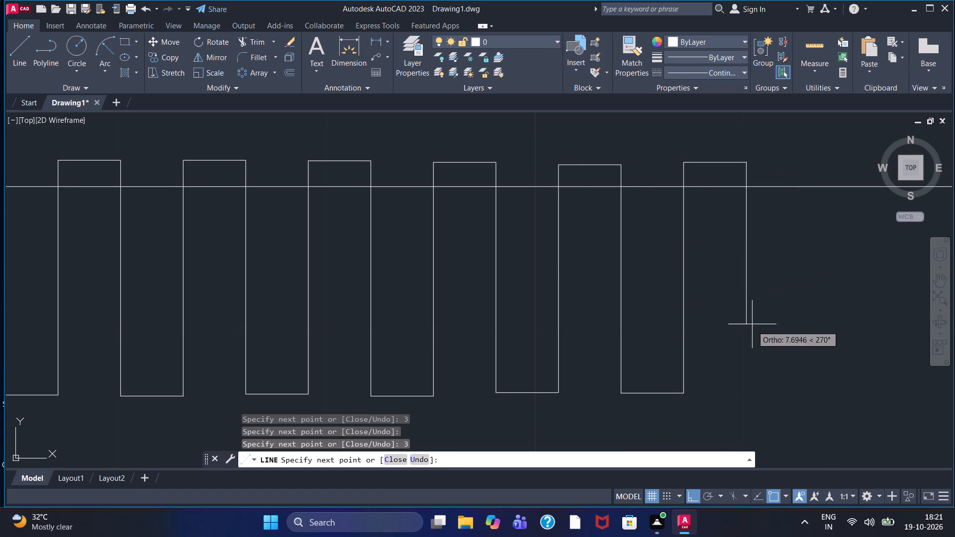
pyautogui.click(753, 387)
pyautogui.press('3')
pyautogui.press('Return')
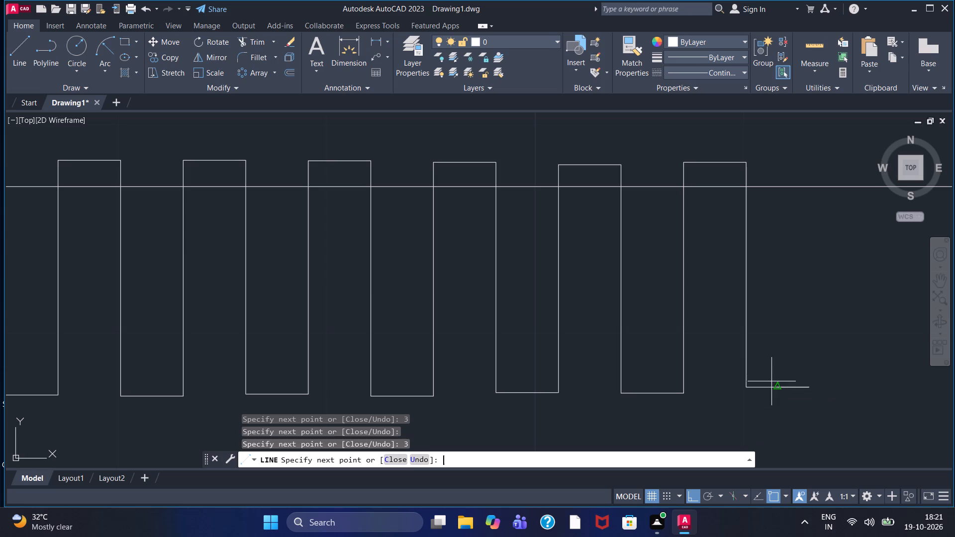
pyautogui.click(779, 166)
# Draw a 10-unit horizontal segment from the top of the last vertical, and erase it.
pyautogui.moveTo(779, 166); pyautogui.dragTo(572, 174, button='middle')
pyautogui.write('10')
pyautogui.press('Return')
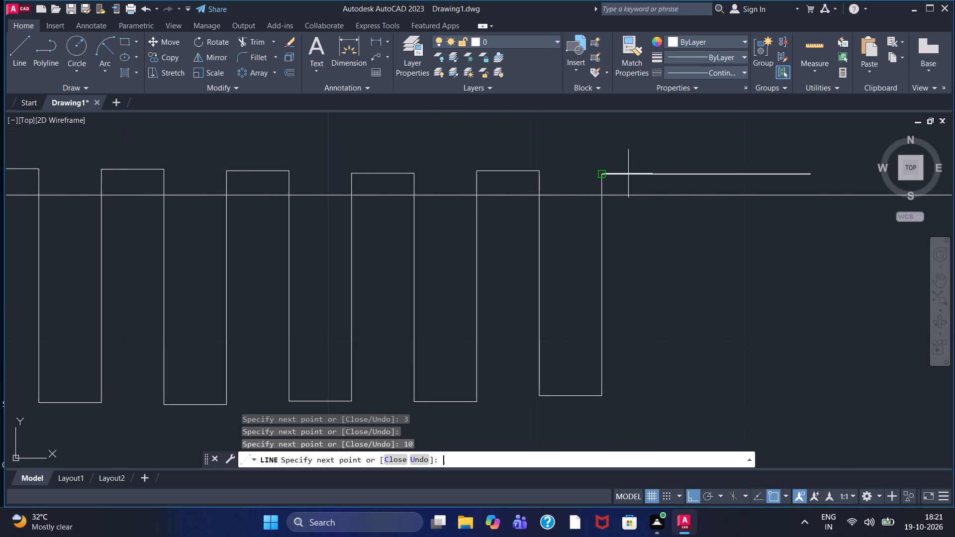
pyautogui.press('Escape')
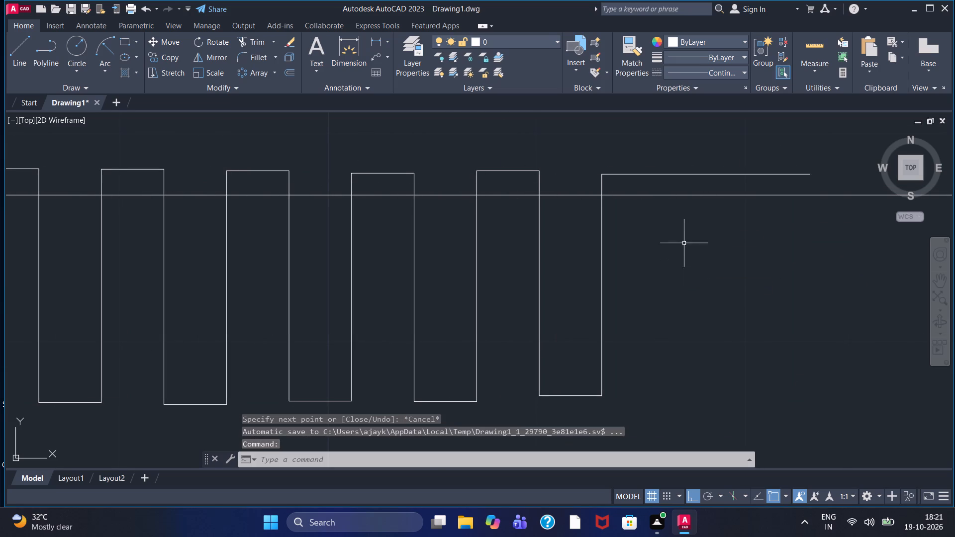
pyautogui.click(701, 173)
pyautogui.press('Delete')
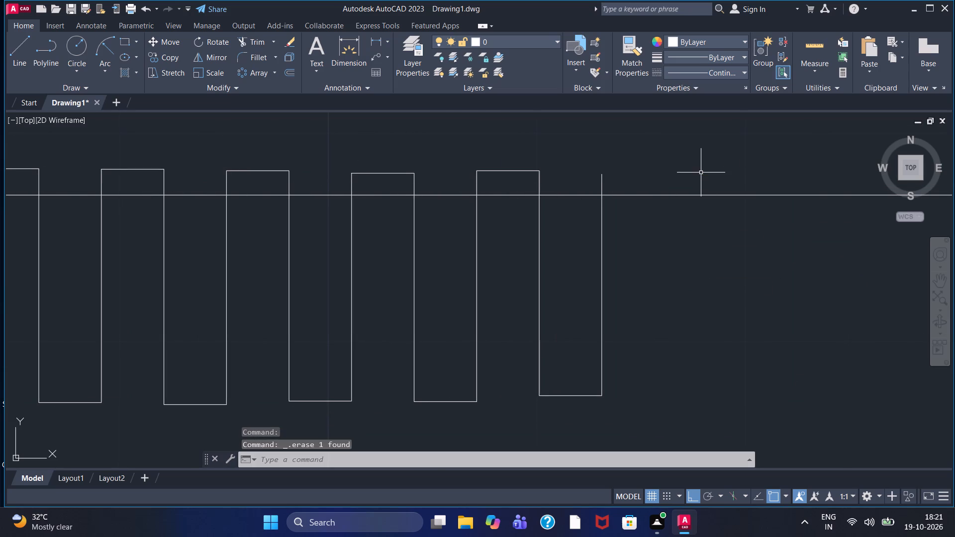
# Draw a 3-unit line to the right from the top end of the last vertical.
pyautogui.click(23, 65)
pyautogui.click(601, 174)
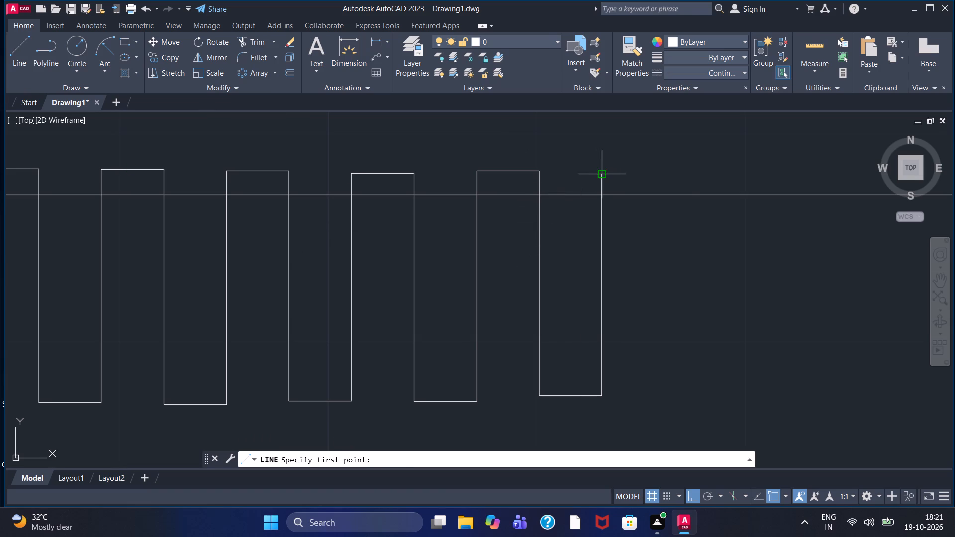
pyautogui.press('3')
pyautogui.press('Return')
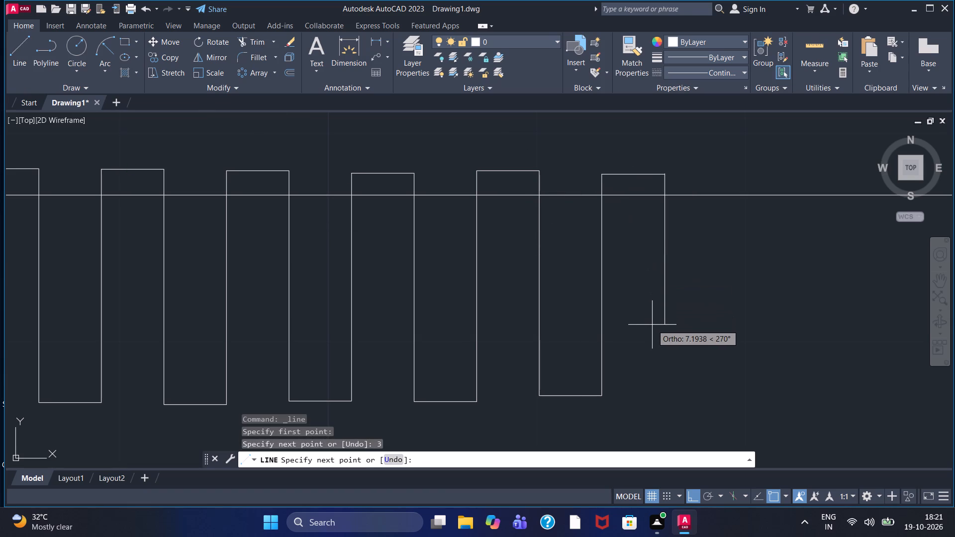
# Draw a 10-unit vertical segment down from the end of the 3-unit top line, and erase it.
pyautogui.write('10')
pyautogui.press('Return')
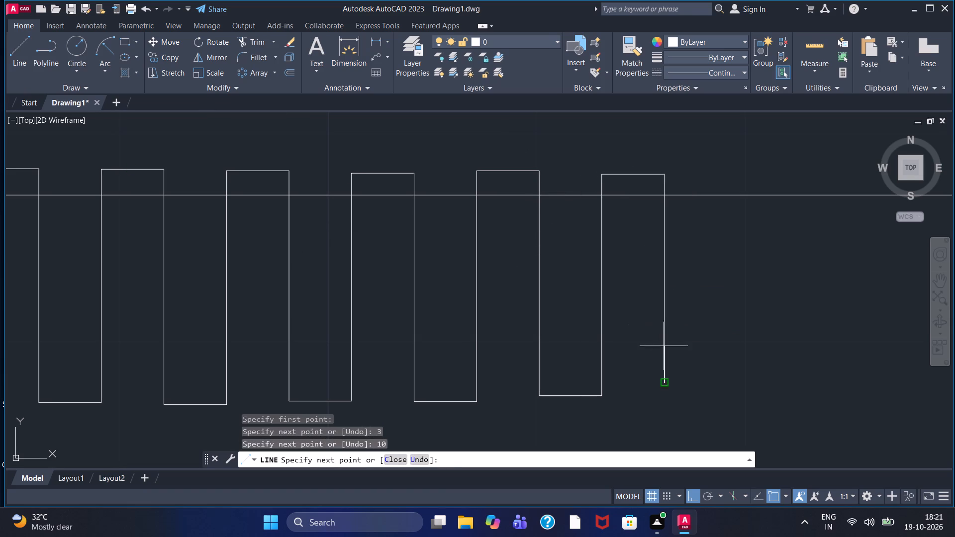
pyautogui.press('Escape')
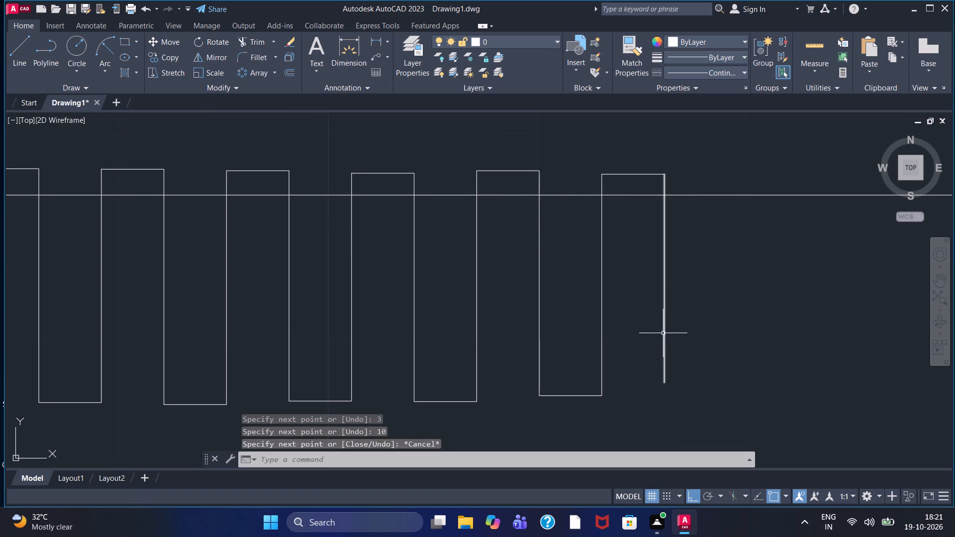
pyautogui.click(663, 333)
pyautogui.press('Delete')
# Draw a line about 10.7 units down from the last top segment's end, and continue it 3 units right.
pyautogui.click(14, 65)
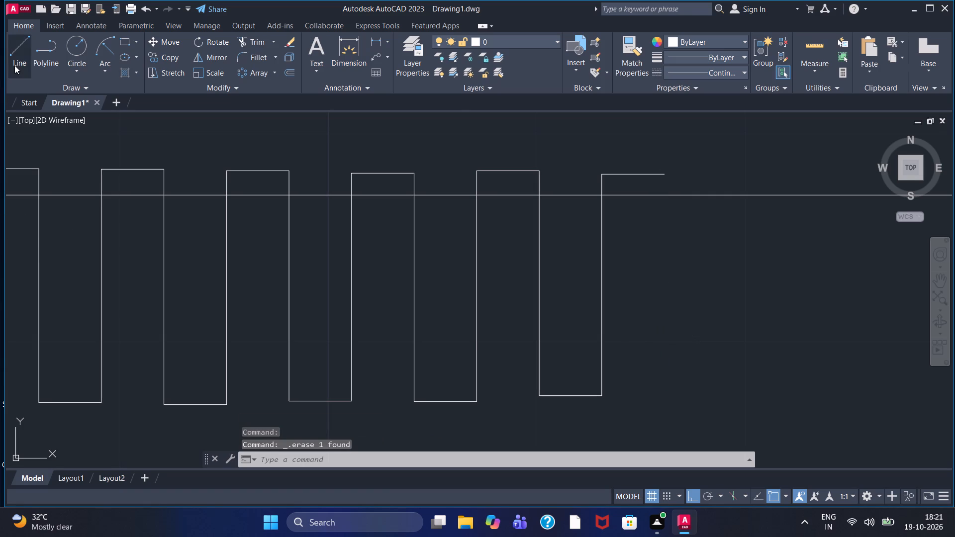
pyautogui.click(662, 174)
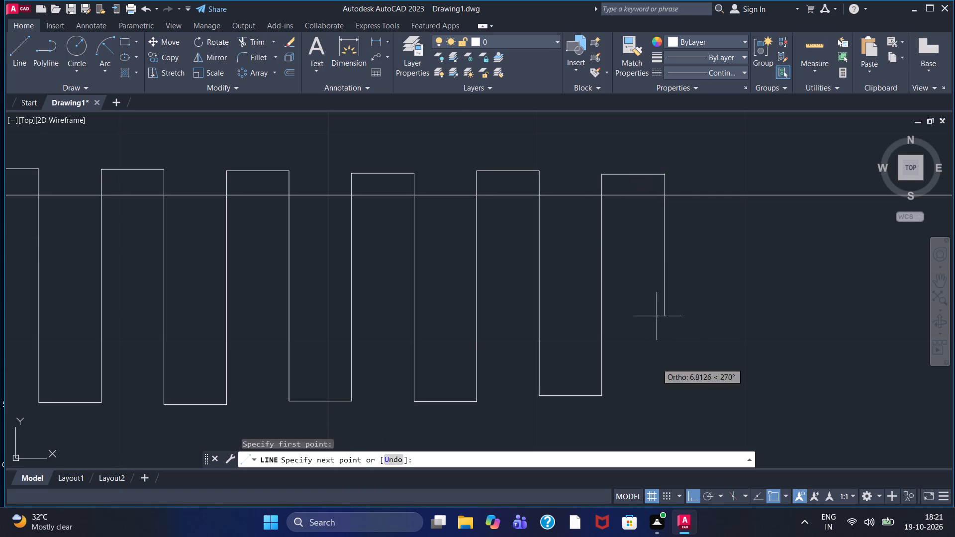
pyautogui.click(663, 398)
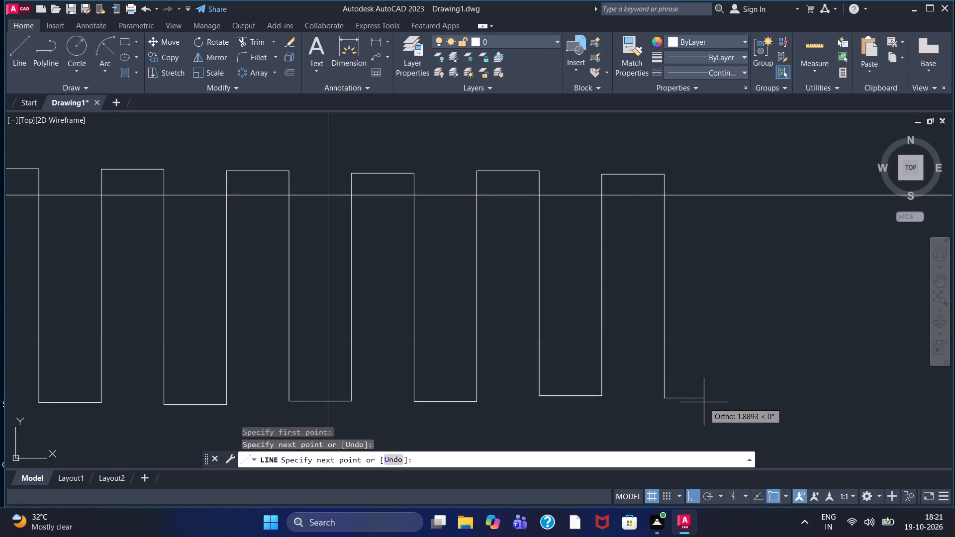
pyautogui.press('3')
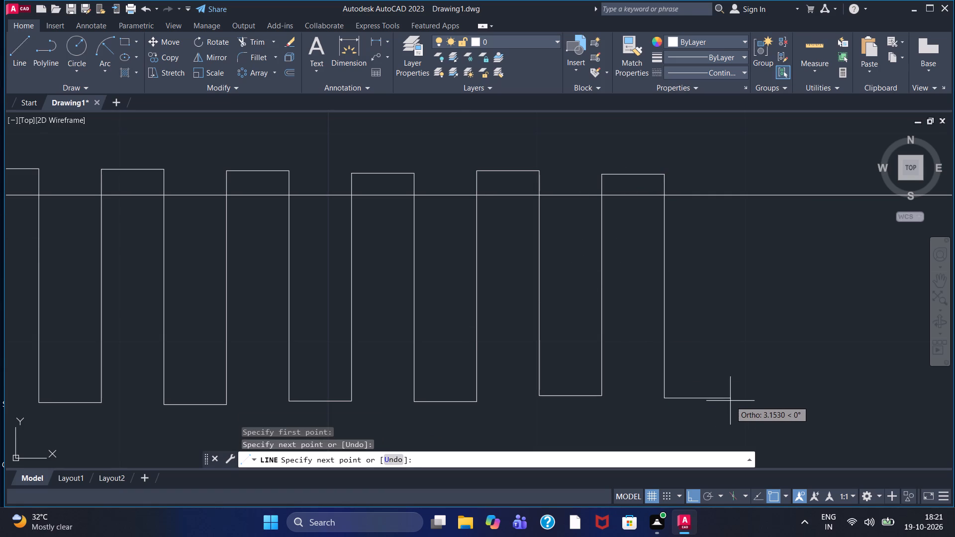
pyautogui.press('Return')
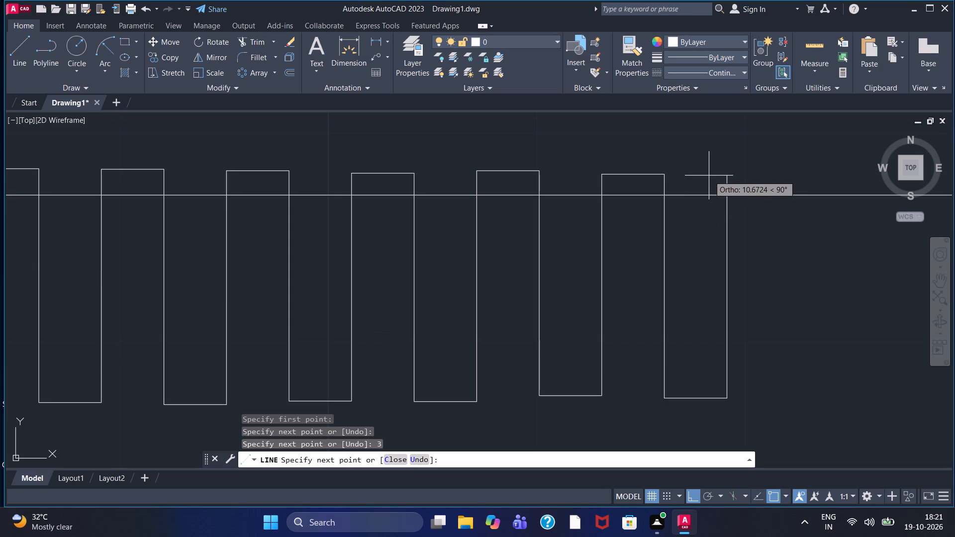
# Continue the profile with one rectangular tooth about 11 units tall, with a 3-unit top and a 3-unit bottom gap.
pyautogui.click(709, 171)
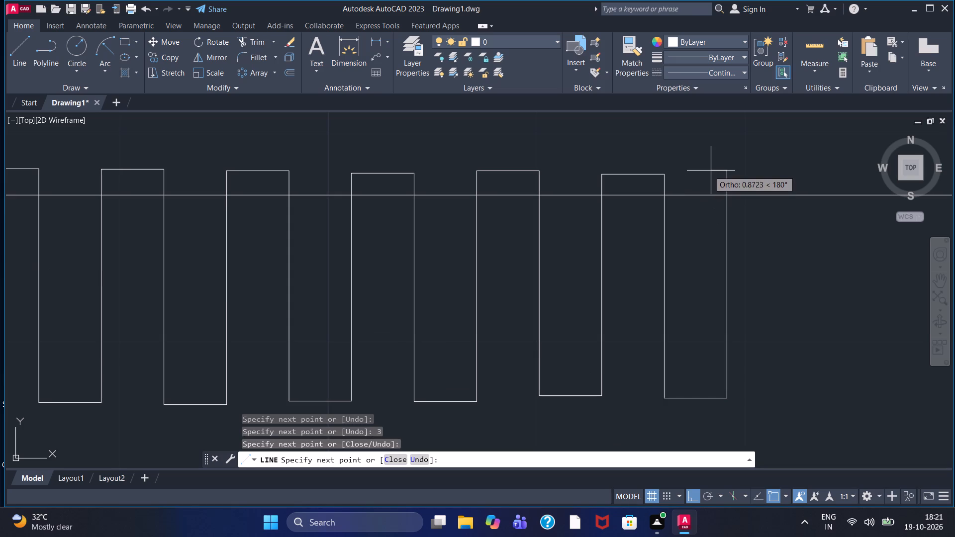
pyautogui.press('3')
pyautogui.press('Return')
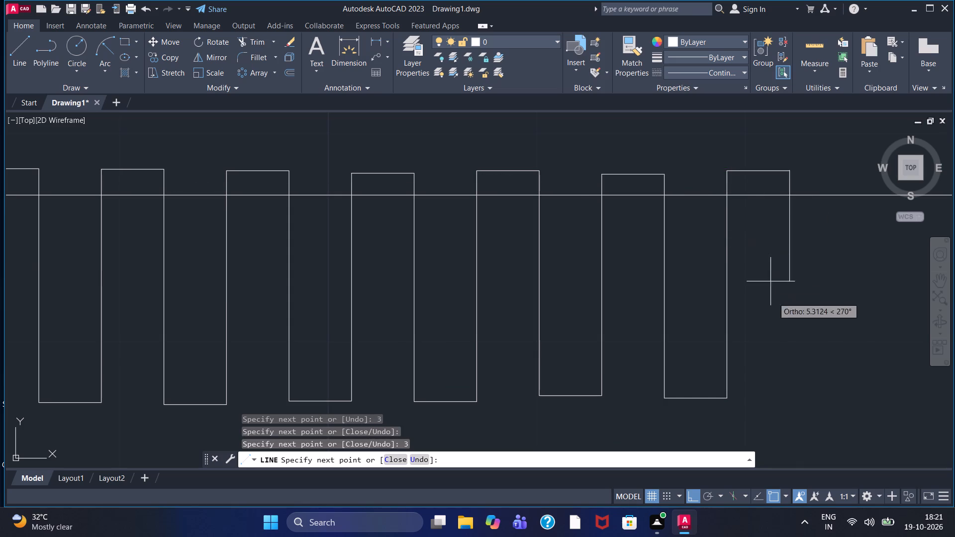
pyautogui.click(795, 401)
pyautogui.press('3')
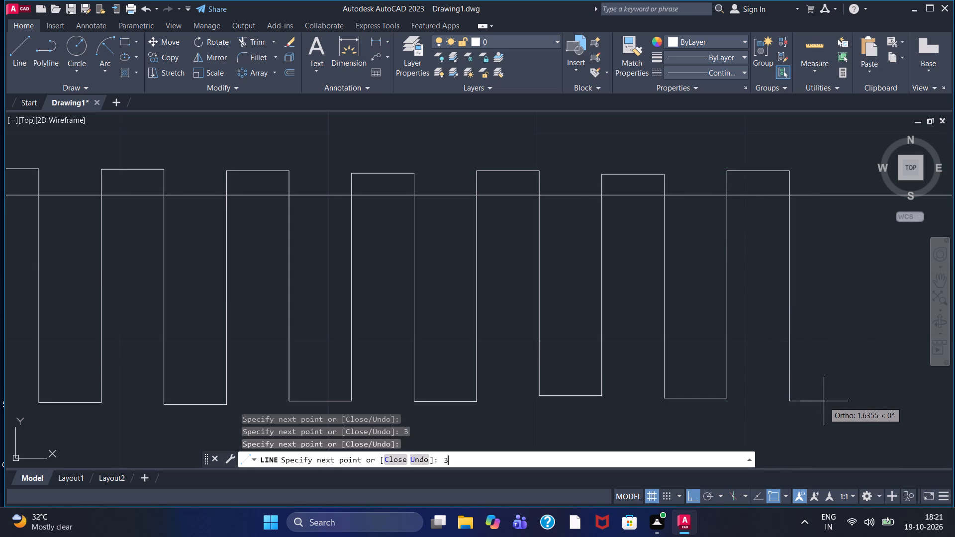
pyautogui.press('Return')
# Draw the next tooth about 11 units tall, with a 3-unit top segment and a 3-unit bottom segment to the right.
pyautogui.moveTo(819, 234); pyautogui.dragTo(637, 224, button='middle')
pyautogui.scroll(1, 637, 224)
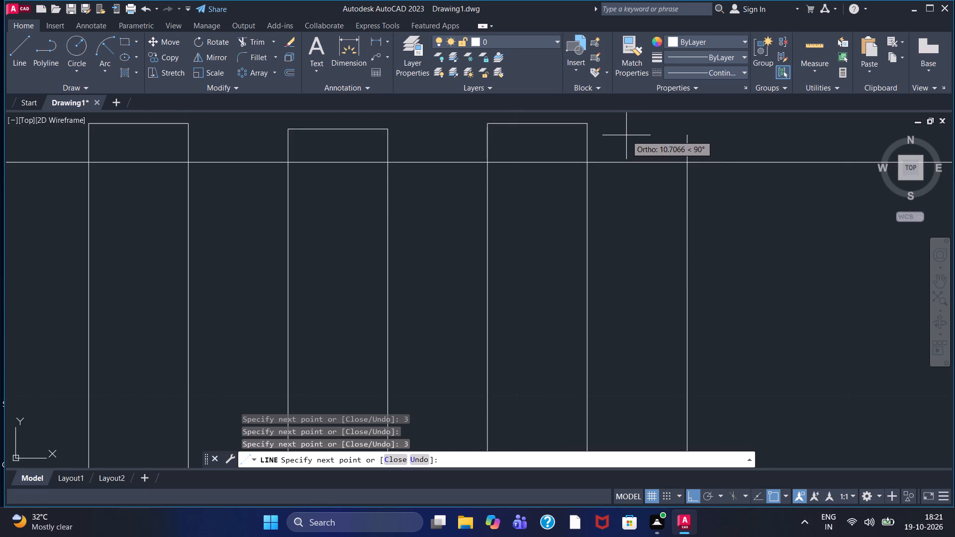
pyautogui.click(652, 125)
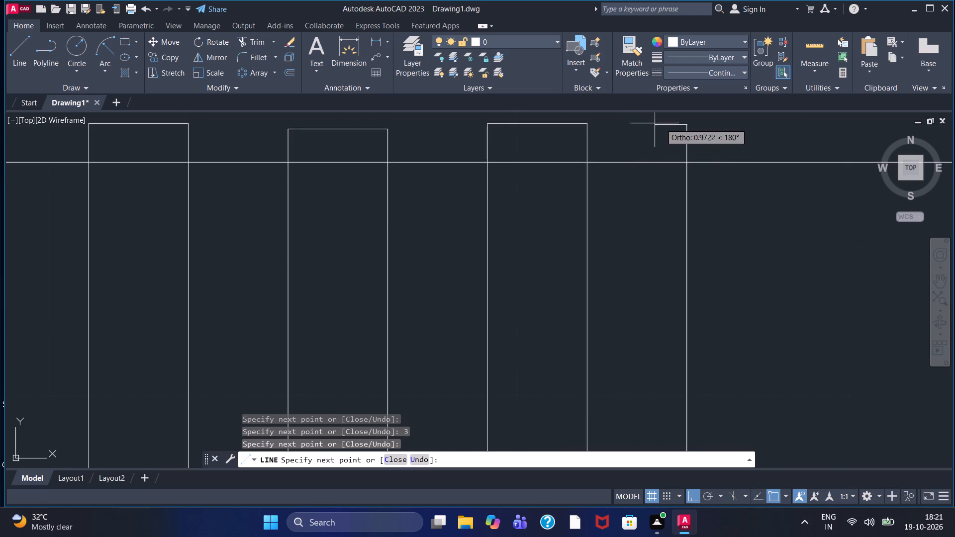
pyautogui.press('3')
pyautogui.press('Return')
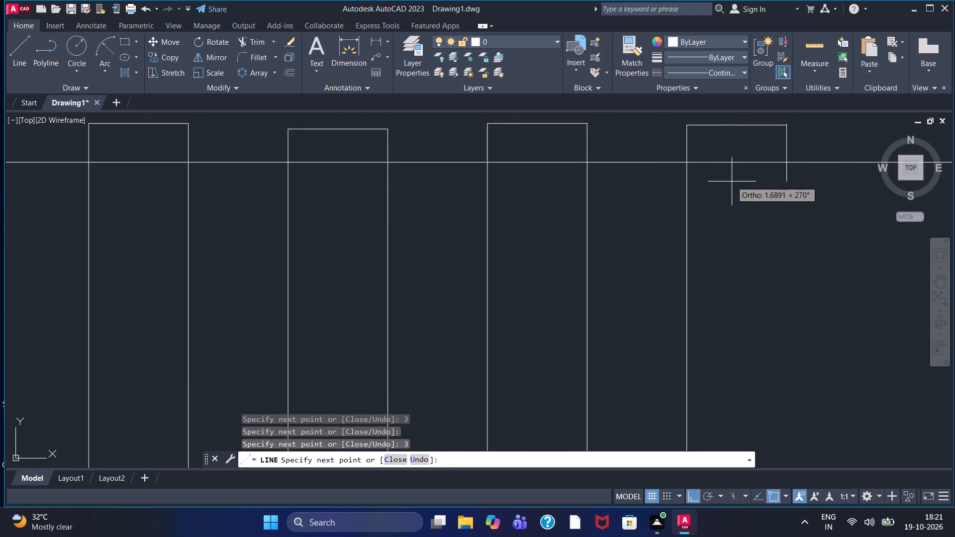
pyautogui.moveTo(777, 249); pyautogui.dragTo(547, 230, button='middle')
pyautogui.scroll(-1, 547, 230)
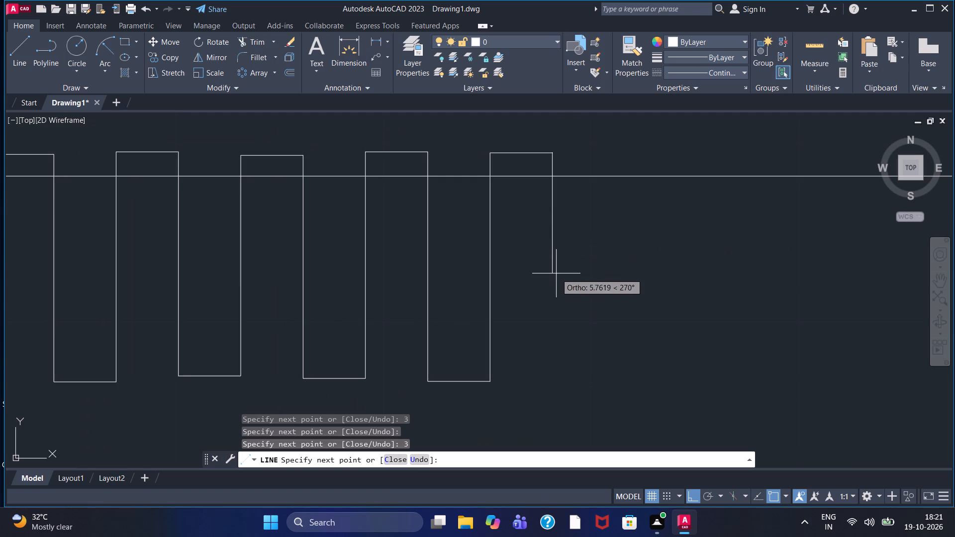
pyautogui.scroll(-1, 556, 275)
pyautogui.moveTo(556, 276); pyautogui.dragTo(427, 274, button='middle')
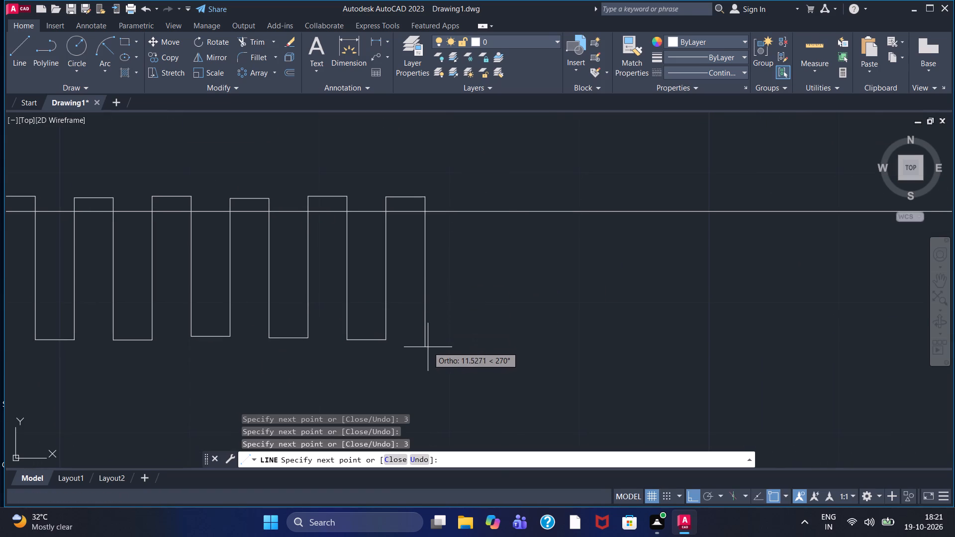
pyautogui.click(427, 341)
pyautogui.press('3')
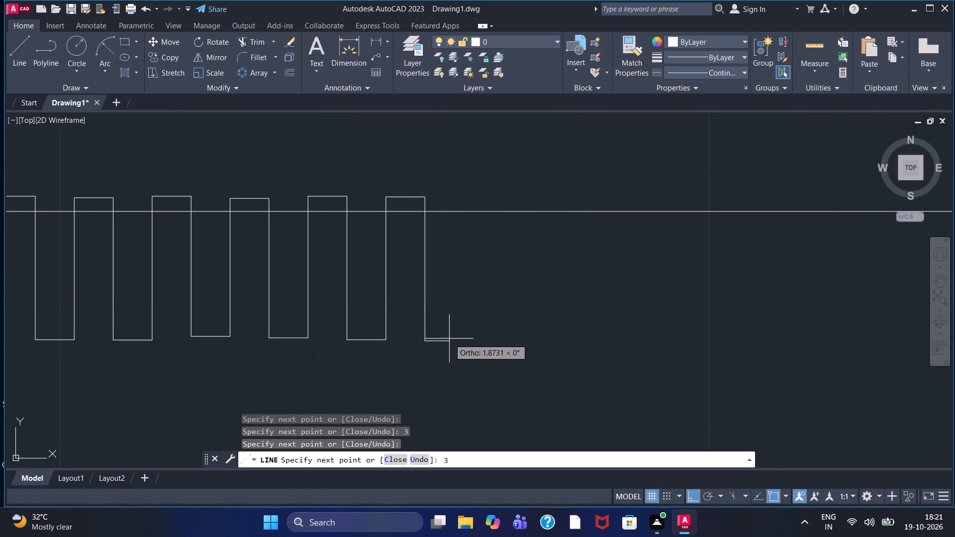
pyautogui.press('Return')
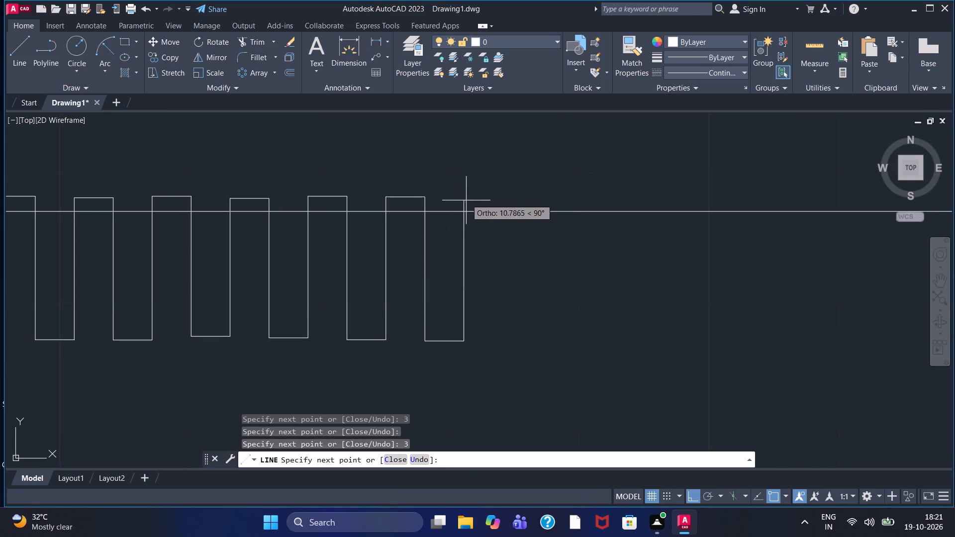
# Add two more teeth to the row, about 11 to 11.6 units tall, with 3-unit tops and 3-unit bottom gaps.
pyautogui.click(466, 196)
pyautogui.press('3')
pyautogui.press('Return')
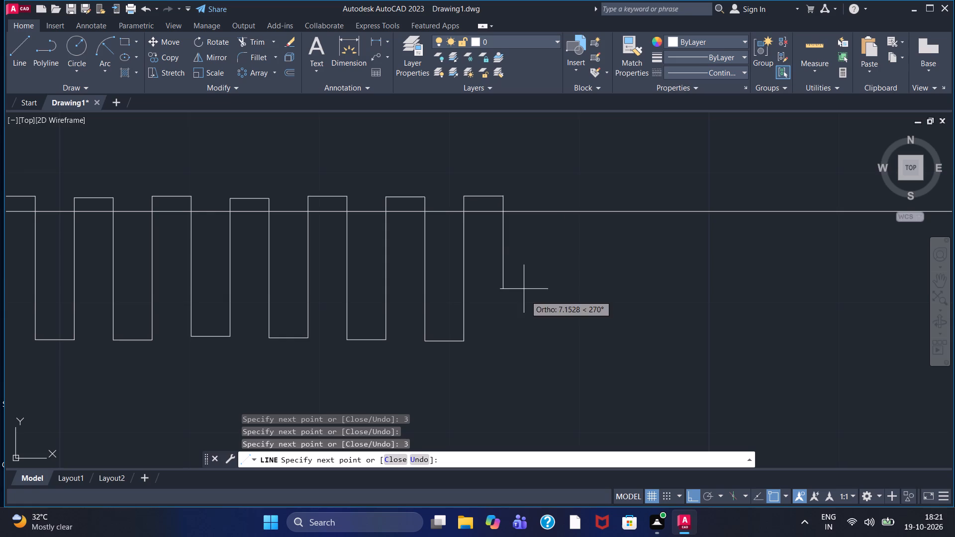
pyautogui.click(516, 341)
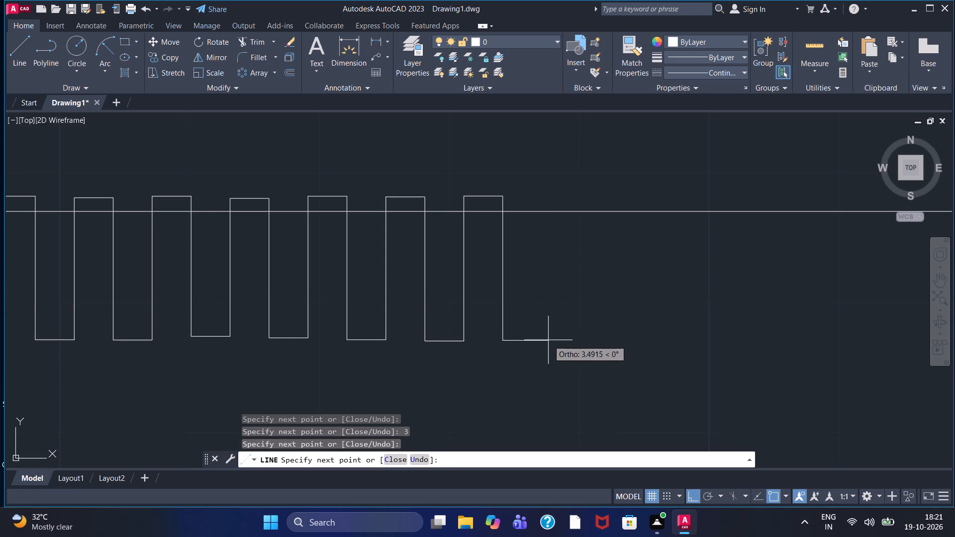
pyautogui.press('3')
pyautogui.press('Return')
pyautogui.click(540, 194)
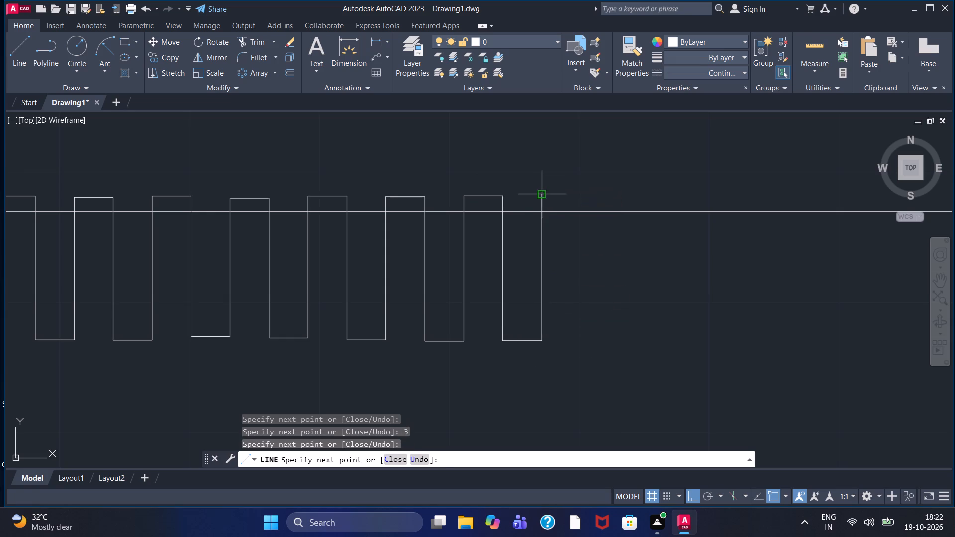
pyautogui.press('3')
pyautogui.press('Return')
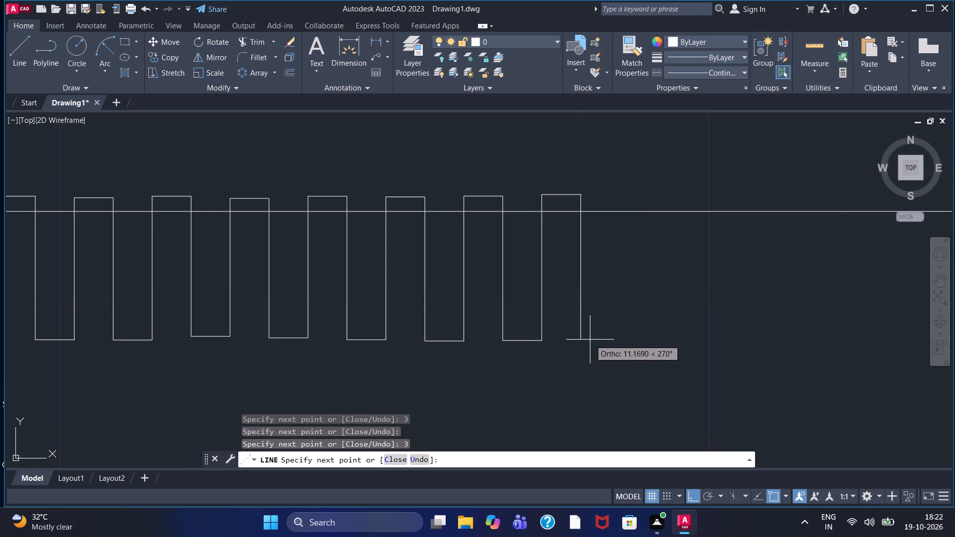
pyautogui.click(590, 345)
pyautogui.press('3')
pyautogui.press('Return')
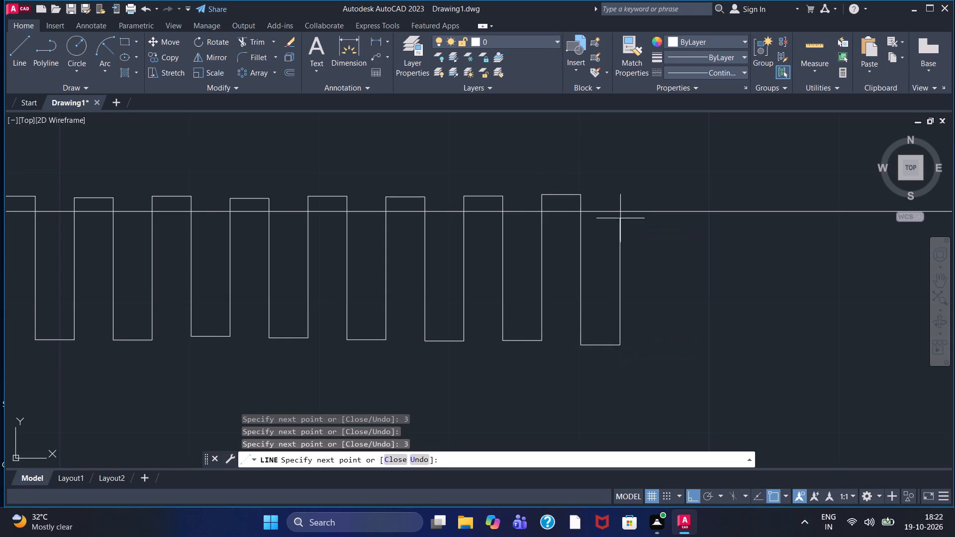
# Extend the row with two teeth about 12 units tall, each with a 3-unit top followed by a 3-unit bottom segment.
pyautogui.click(621, 193)
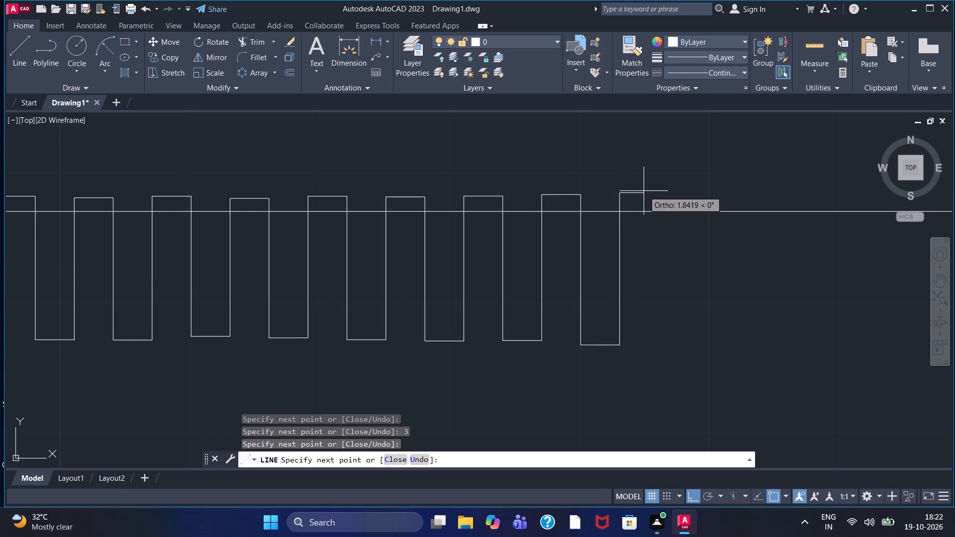
pyautogui.press('3')
pyautogui.press('Return')
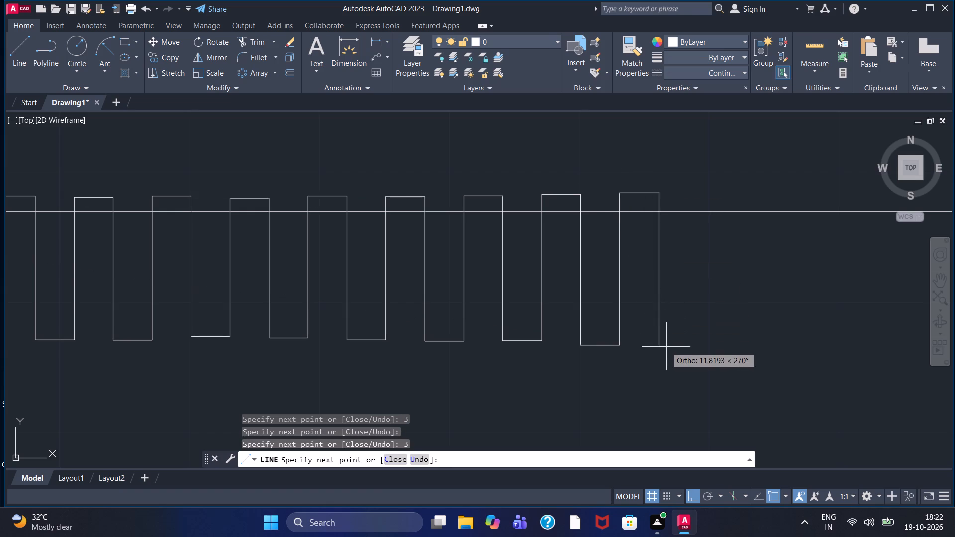
pyautogui.click(666, 347)
pyautogui.press('3')
pyautogui.press('Return')
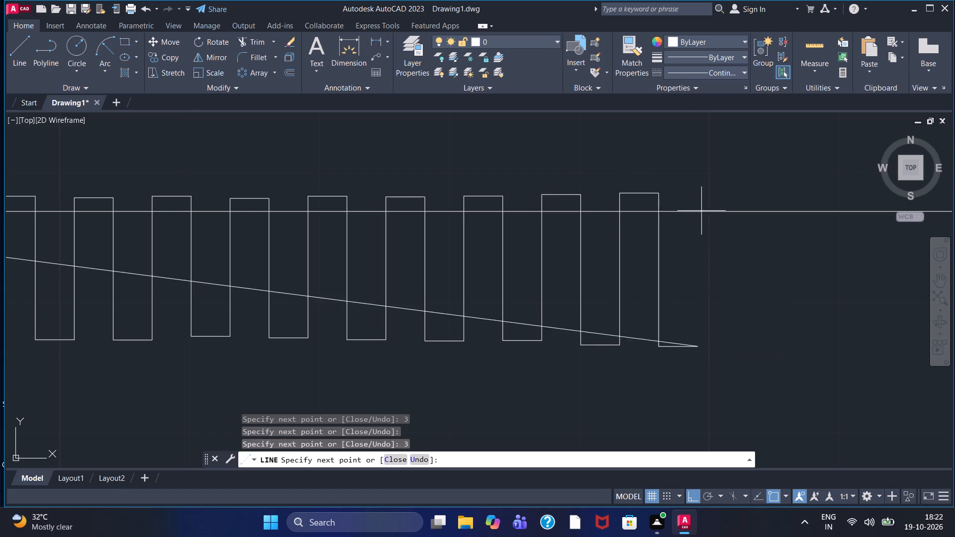
pyautogui.click(700, 194)
pyautogui.press('3')
pyautogui.press('Return')
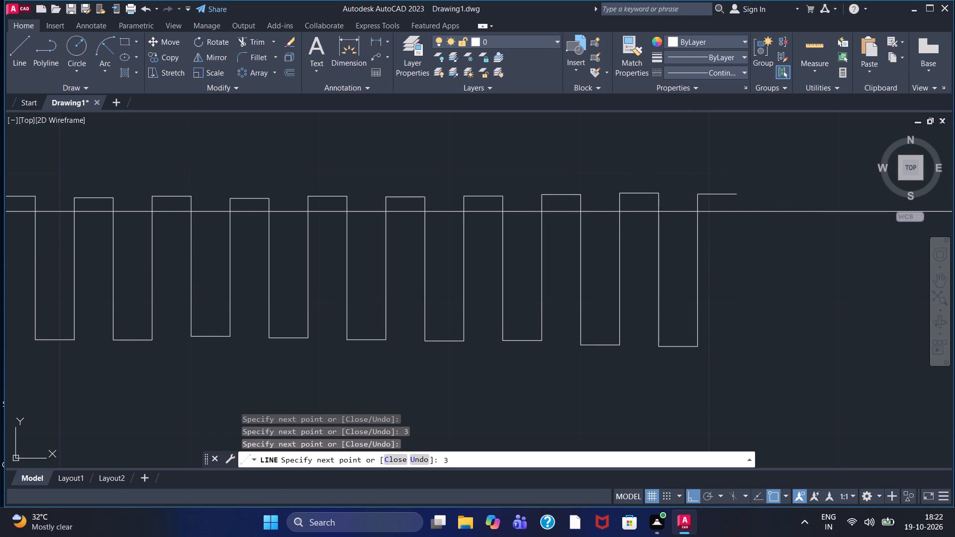
pyautogui.click(738, 349)
pyautogui.press('3')
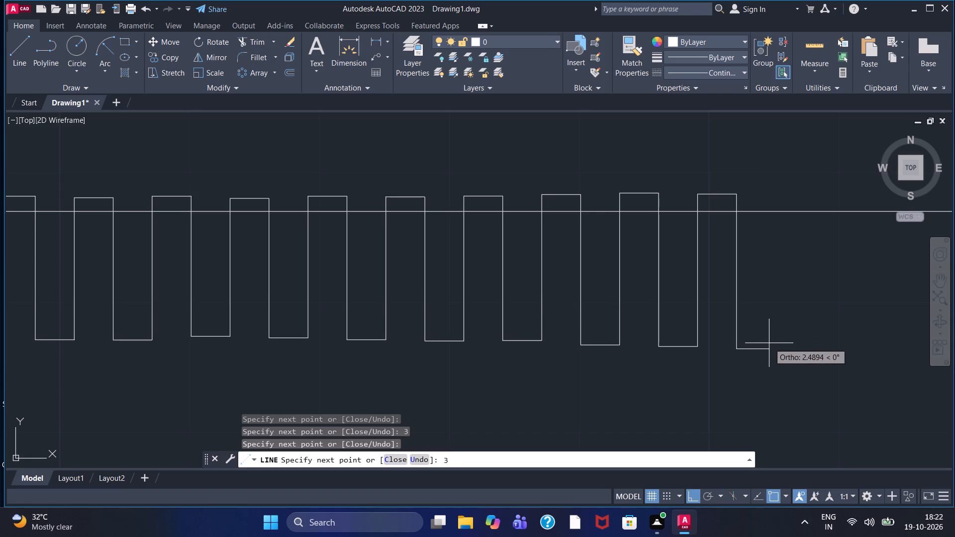
pyautogui.press('Return')
# Continue the profile with two teeth about 12 to 13 units tall, using 3-unit tops and 3-unit bottom gaps.
pyautogui.click(758, 191)
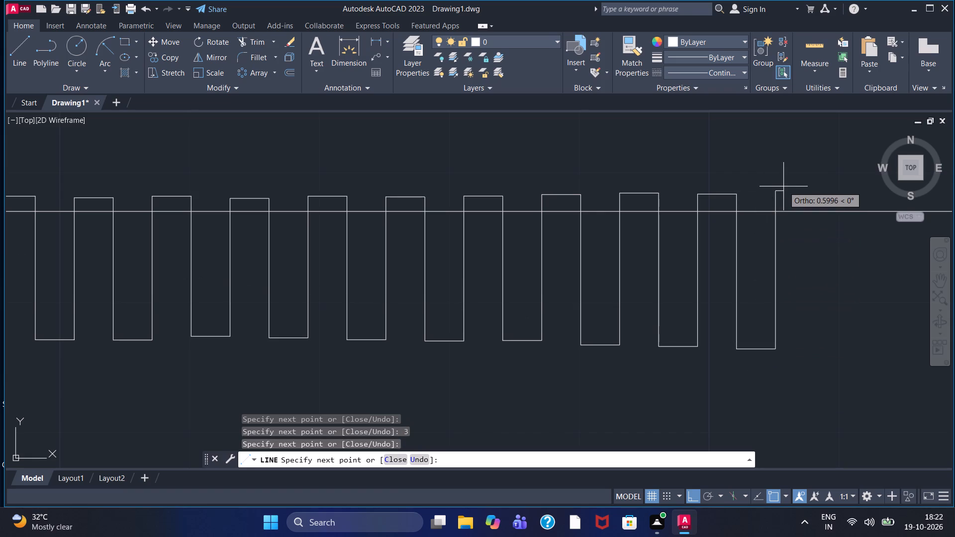
pyautogui.press('3')
pyautogui.press('Return')
pyautogui.moveTo(805, 266); pyautogui.dragTo(584, 243, button='middle')
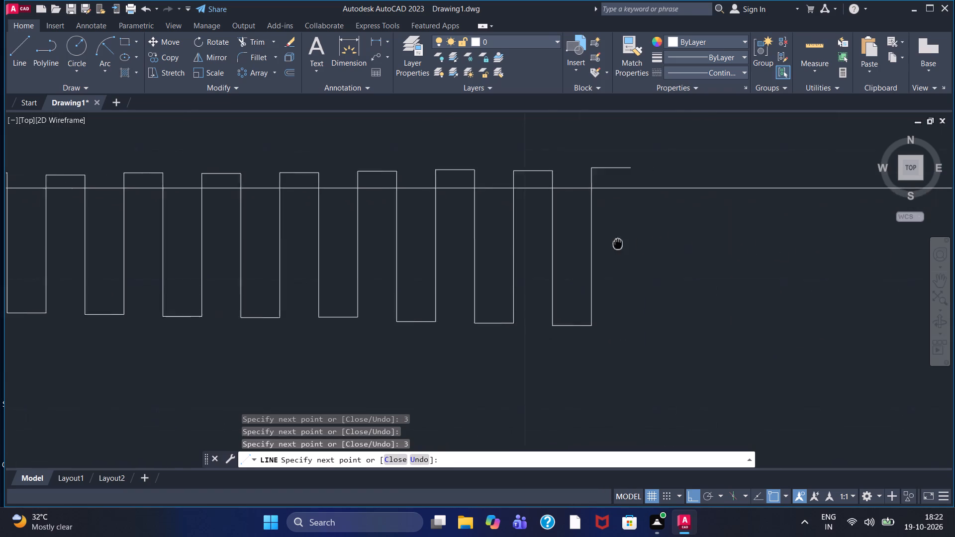
pyautogui.moveTo(584, 243); pyautogui.dragTo(411, 254, button='middle')
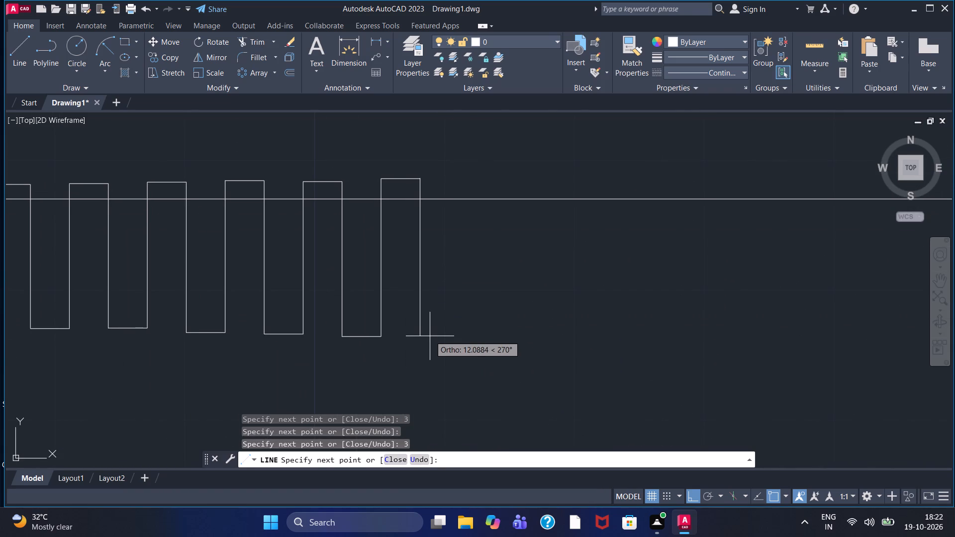
pyautogui.click(430, 343)
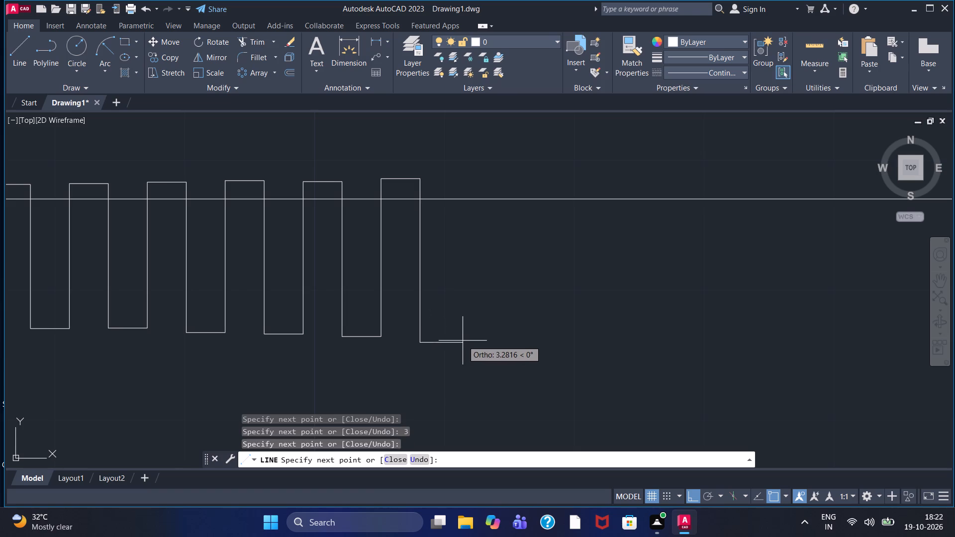
pyautogui.press('3')
pyautogui.press('Return')
pyautogui.click(466, 177)
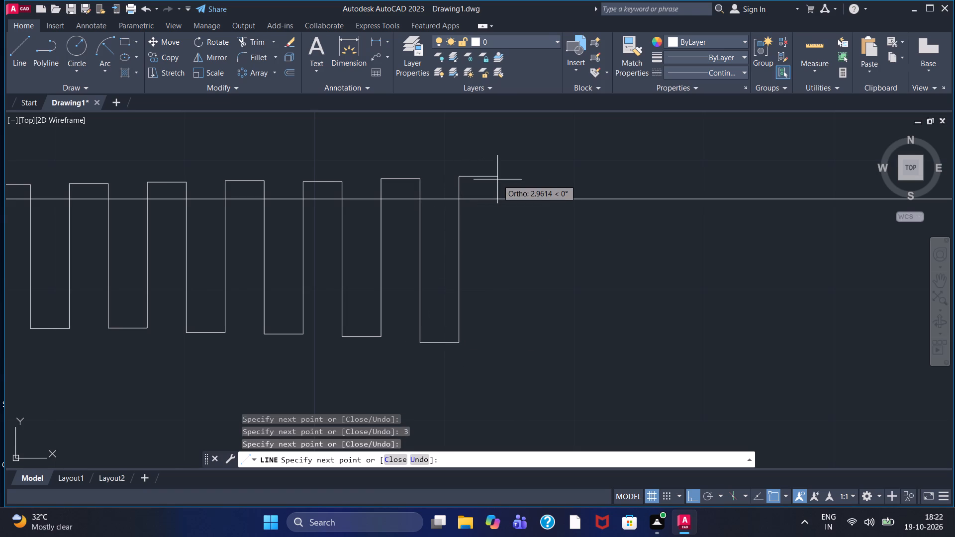
pyautogui.press('3')
pyautogui.press('Return')
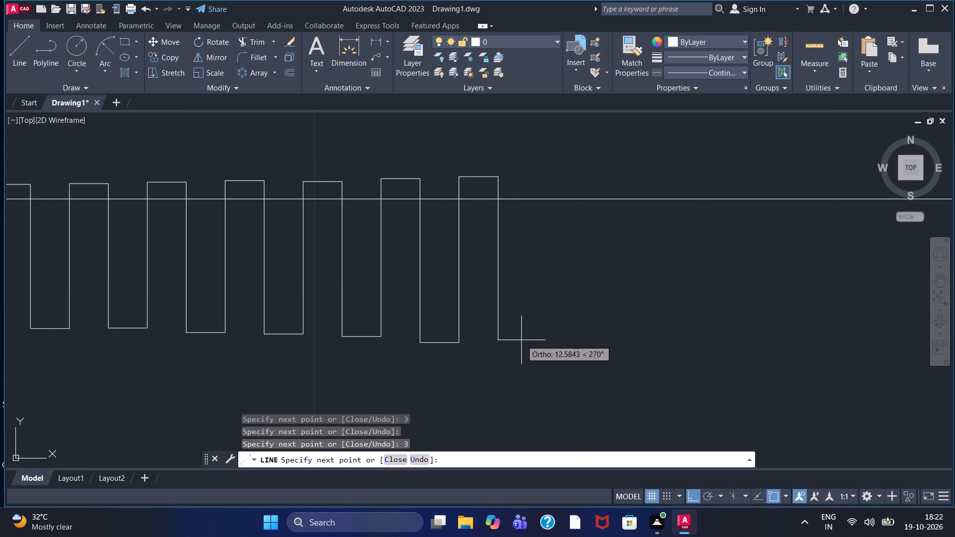
pyautogui.click(521, 340)
pyautogui.press('3')
pyautogui.press('Return')
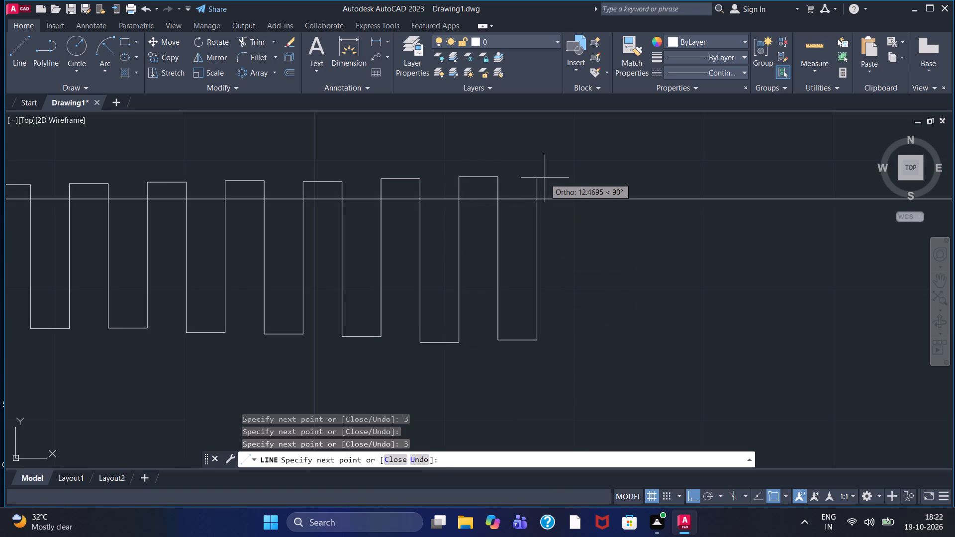
# Draw two further teeth about 12.5 to 13 units tall, each with a 3-unit top and a 3-unit bottom segment.
pyautogui.click(545, 178)
pyautogui.press('3')
pyautogui.press('Return')
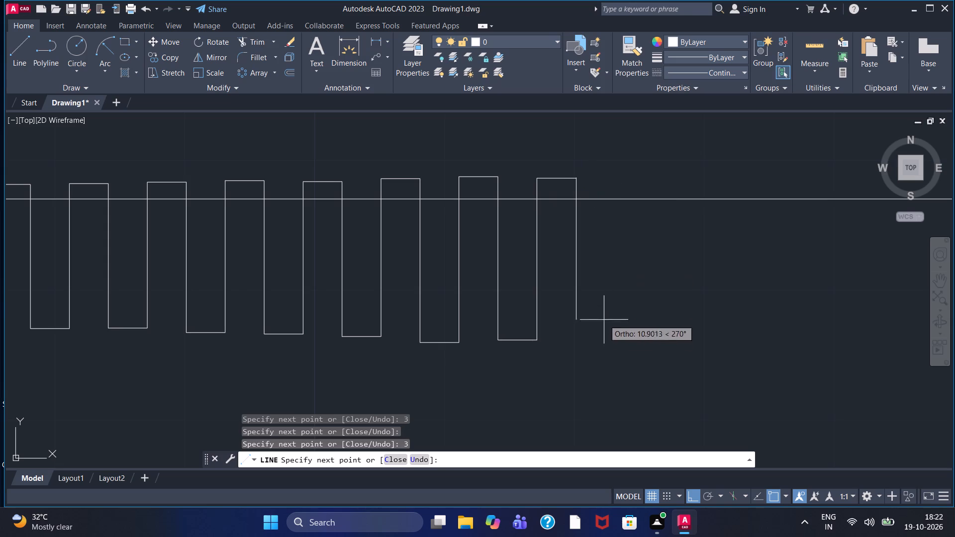
pyautogui.click(600, 345)
pyautogui.press('3')
pyautogui.press('Return')
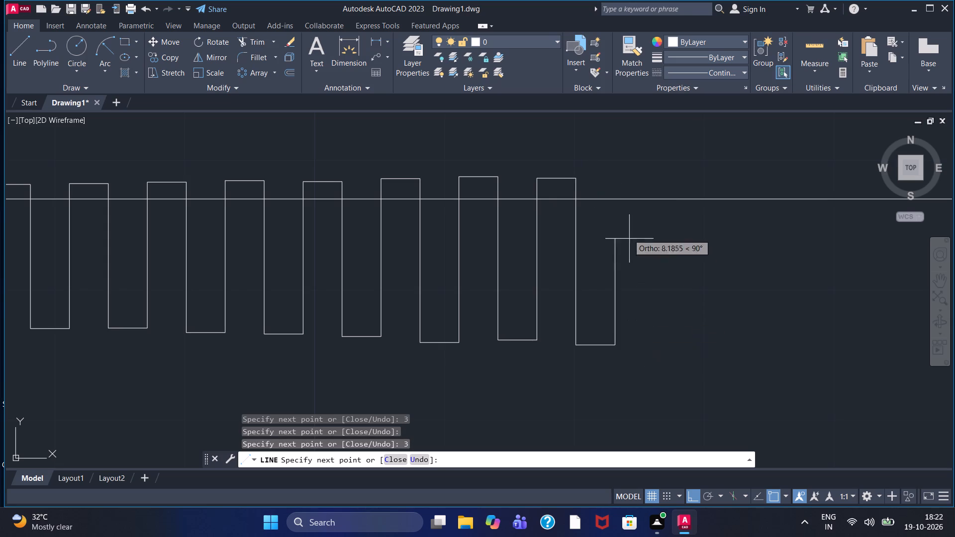
pyautogui.click(620, 175)
pyautogui.press('3')
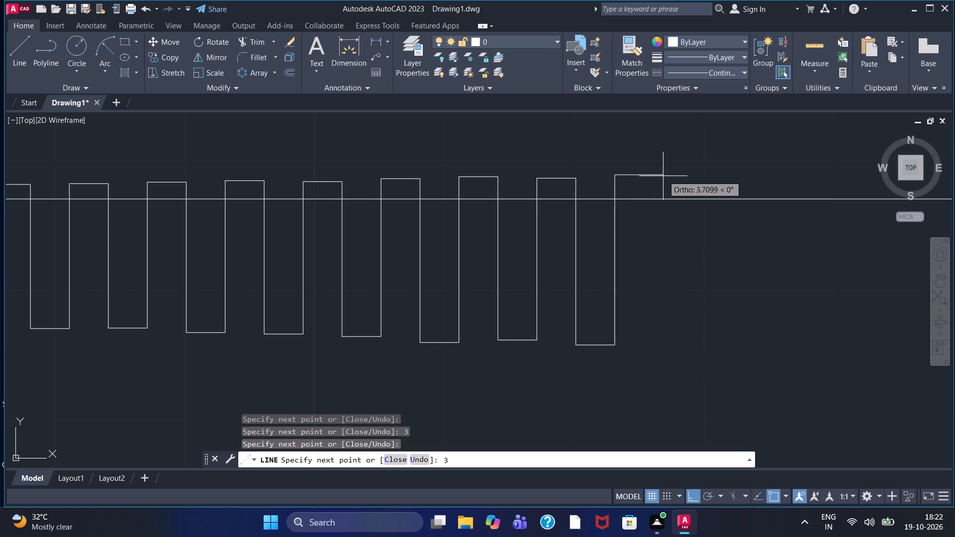
pyautogui.press('Return')
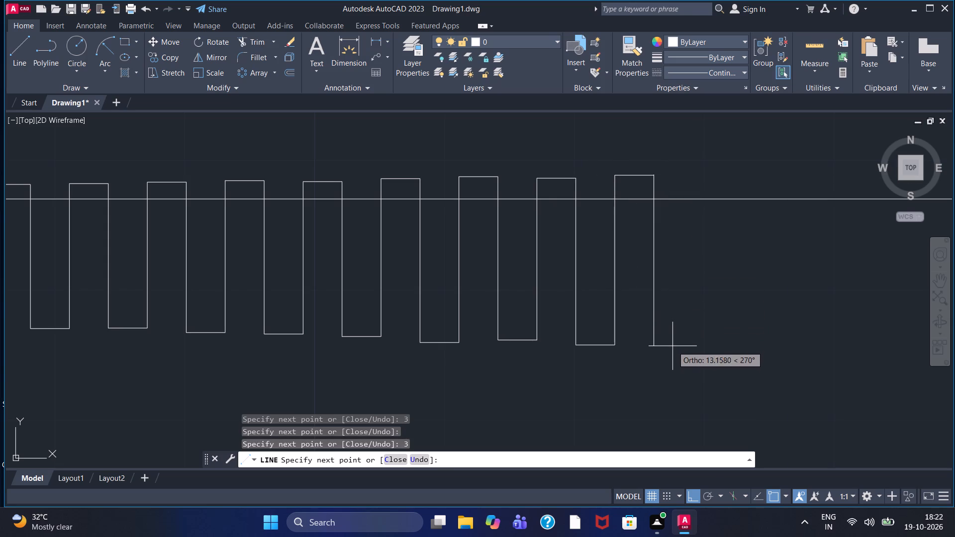
pyautogui.click(672, 346)
pyautogui.press('3')
pyautogui.press('Return')
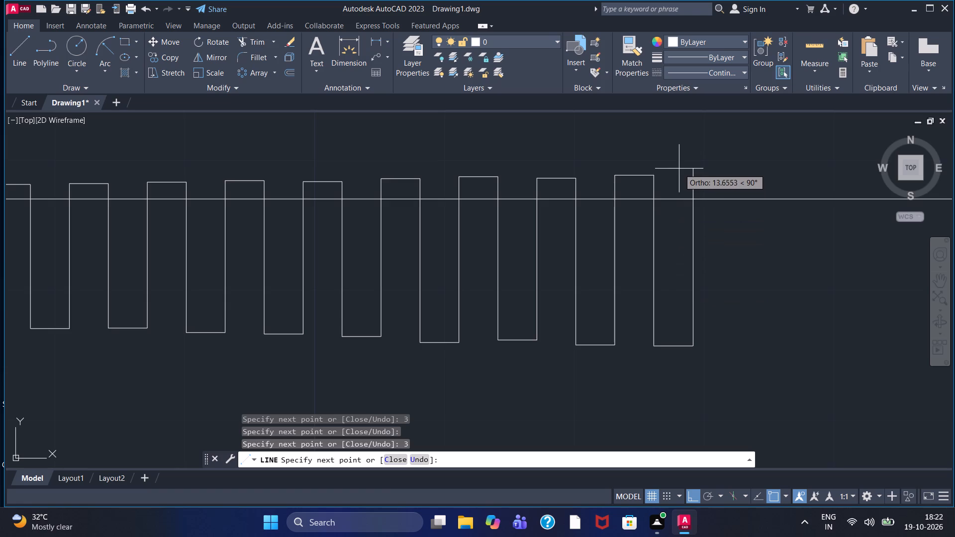
# Draw another tooth about 13.5 units tall, with a 3-unit top and a 3-unit bottom segment to the right.
pyautogui.click(679, 169)
pyautogui.press('3')
pyautogui.press('Return')
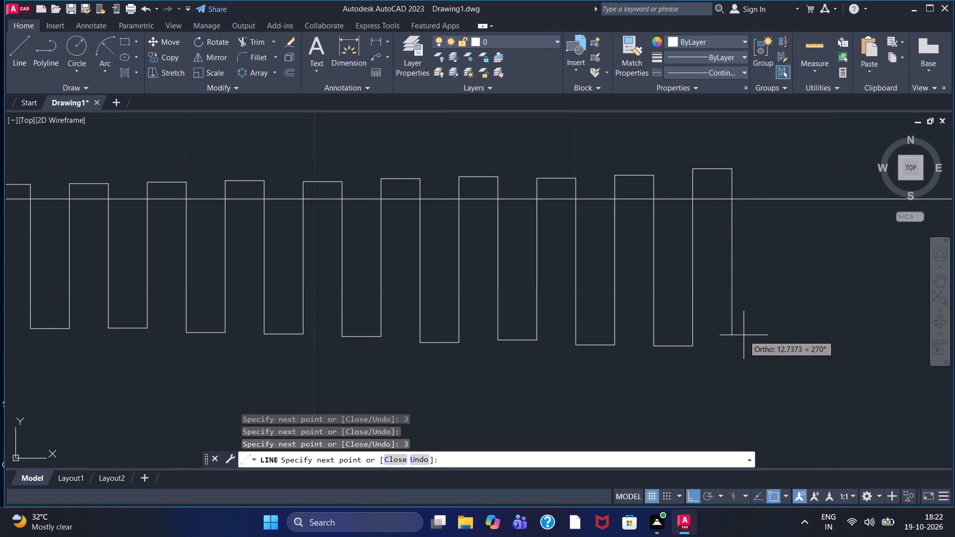
pyautogui.click(746, 344)
pyautogui.press('3')
pyautogui.press('Return')
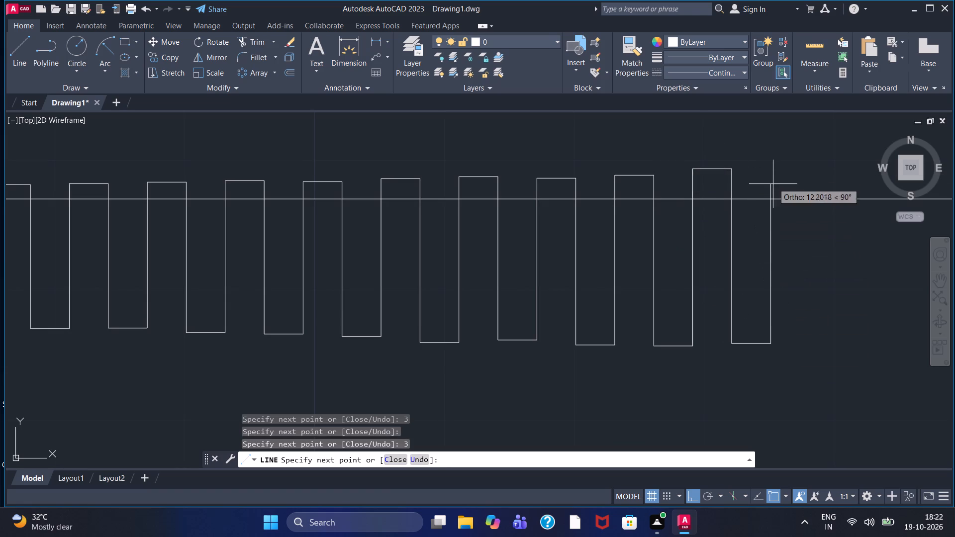
# Add a tooth about 13.5 units tall to the row's end, with a 3-unit top and a 3-unit bottom segment.
pyautogui.click(771, 168)
pyautogui.press('3')
pyautogui.press('Return')
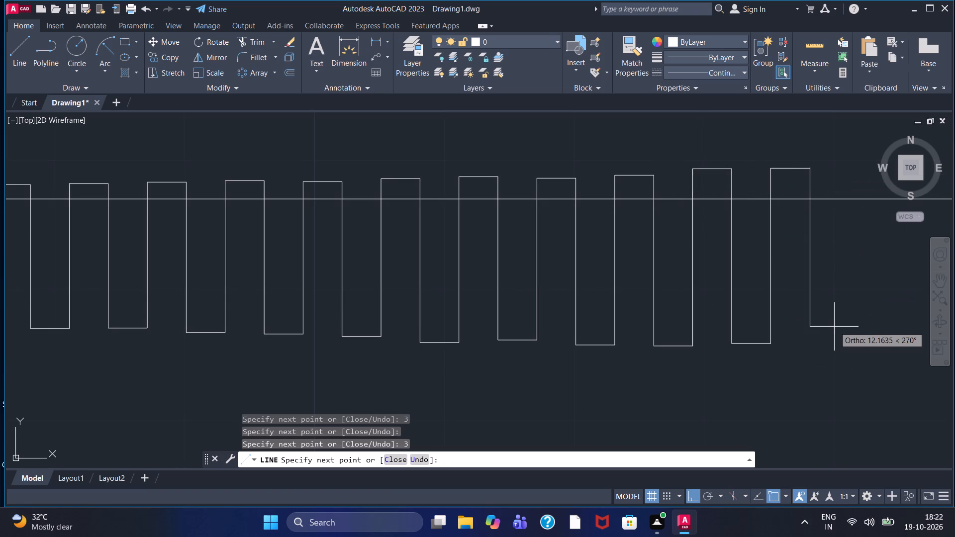
pyautogui.moveTo(835, 327); pyautogui.dragTo(447, 350, button='middle')
pyautogui.scroll(-1, 445, 336)
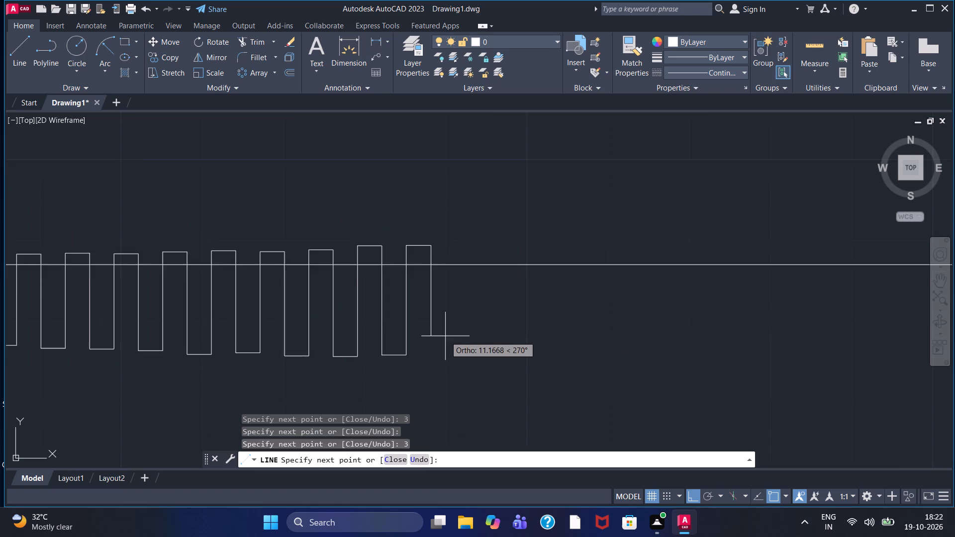
pyautogui.scroll(-4, 445, 336)
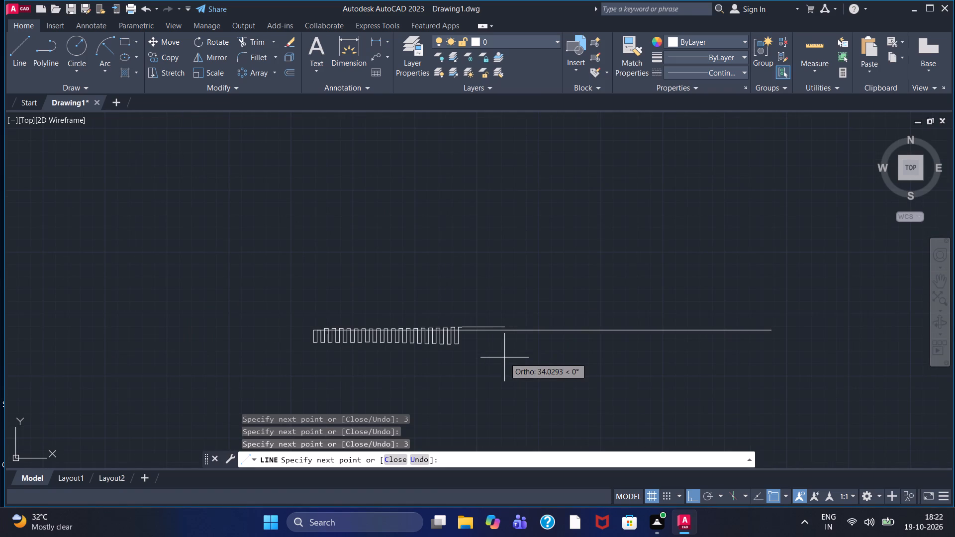
pyautogui.scroll(3, 477, 347)
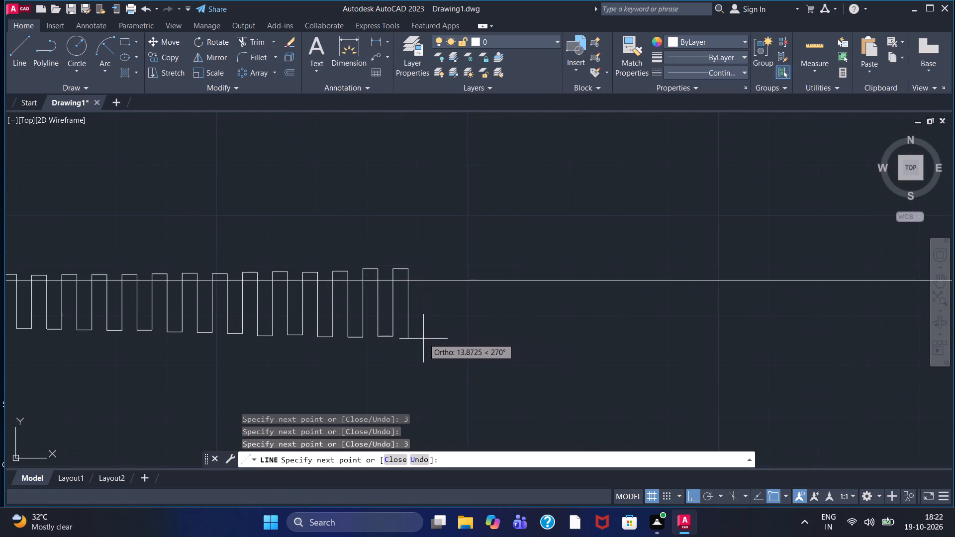
pyautogui.click(421, 336)
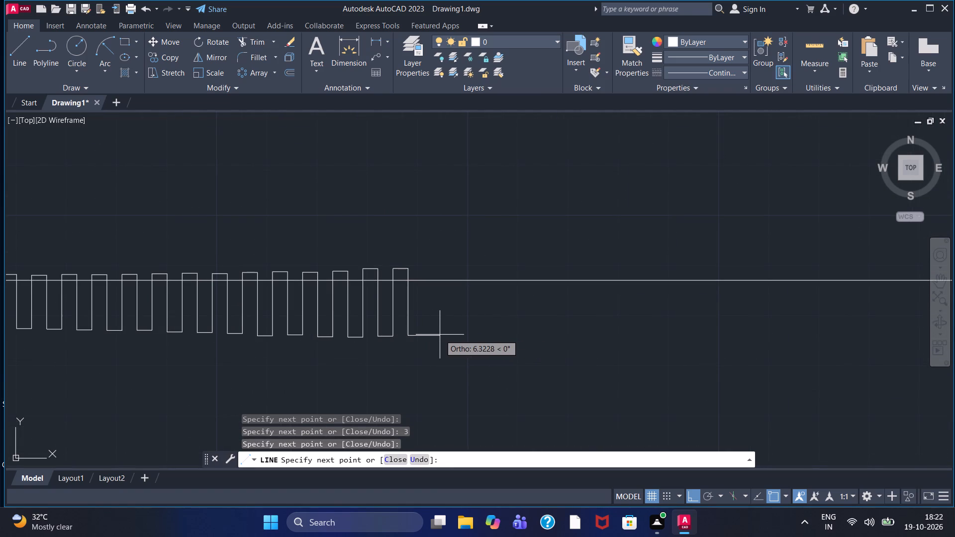
pyautogui.press('3')
pyautogui.press('Return')
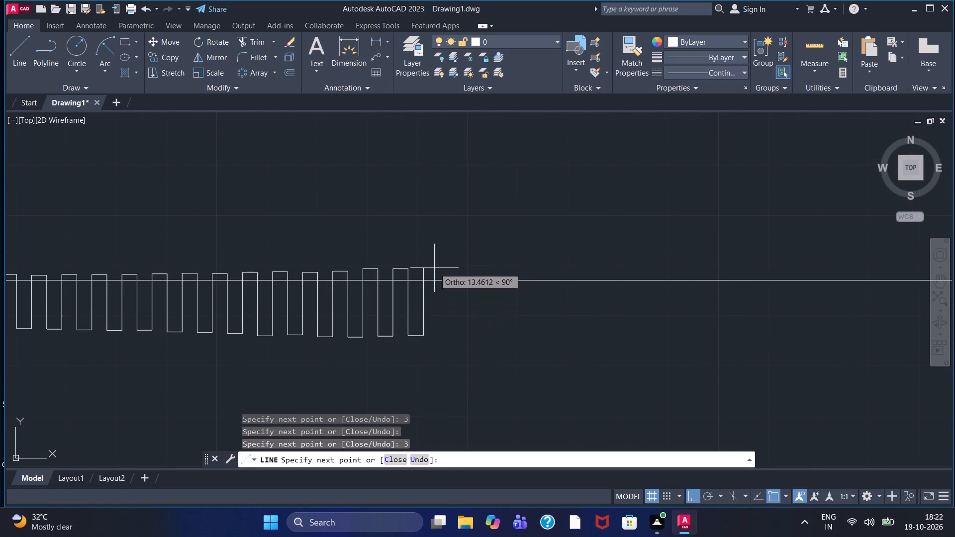
# Extend the profile with two teeth about 13 to 13.5 units tall, each with a 3-unit top and 3-unit bottom segment.
pyautogui.click(434, 268)
pyautogui.press('3')
pyautogui.press('Return')
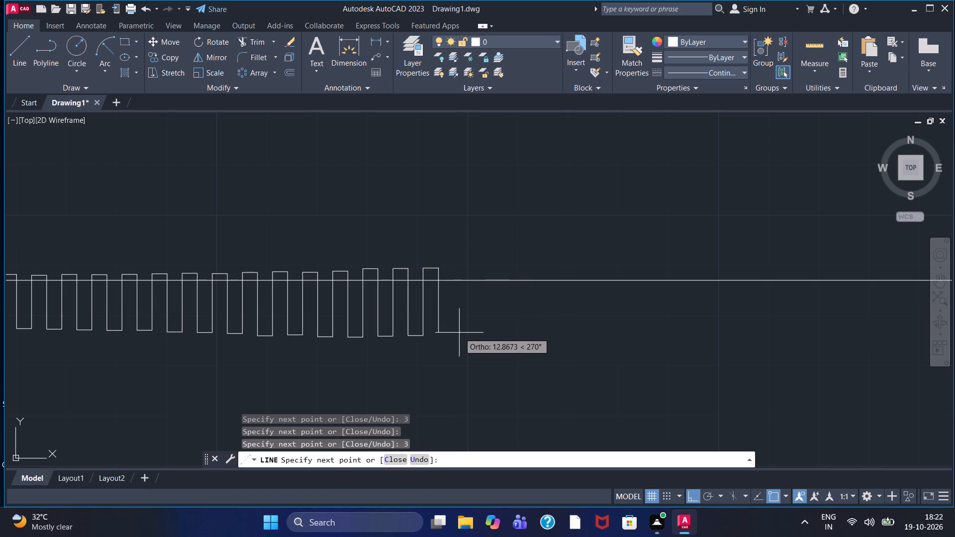
pyautogui.click(458, 334)
pyautogui.press('3')
pyautogui.press('Return')
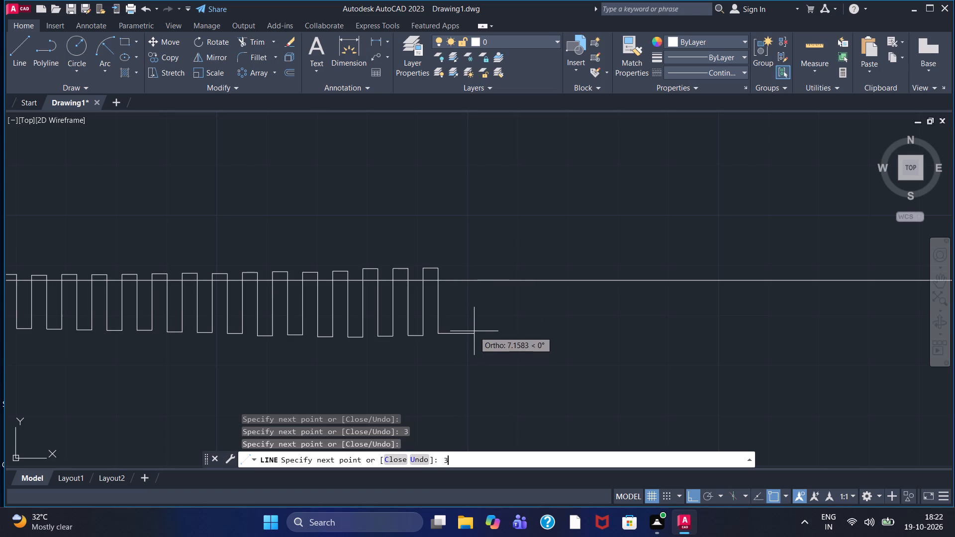
pyautogui.click(463, 268)
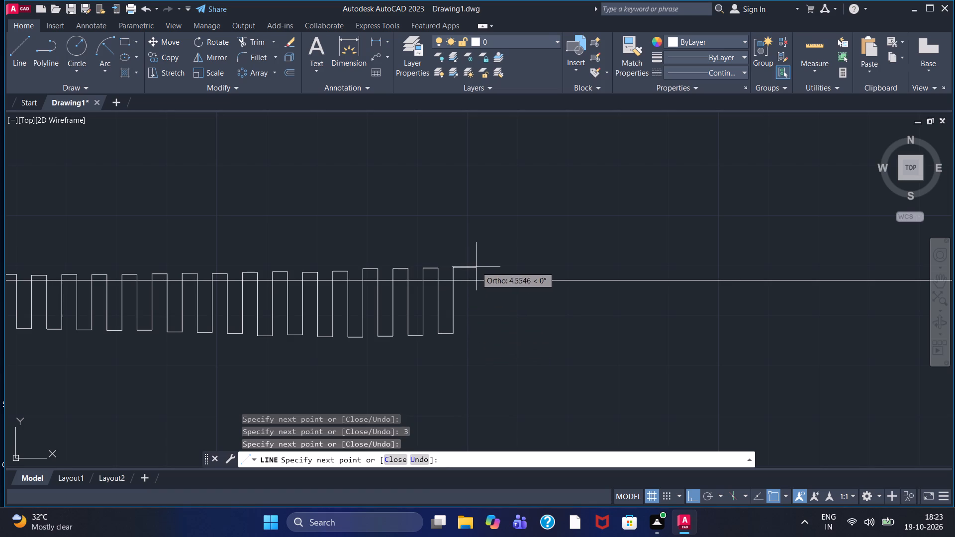
pyautogui.press('3')
pyautogui.press('Return')
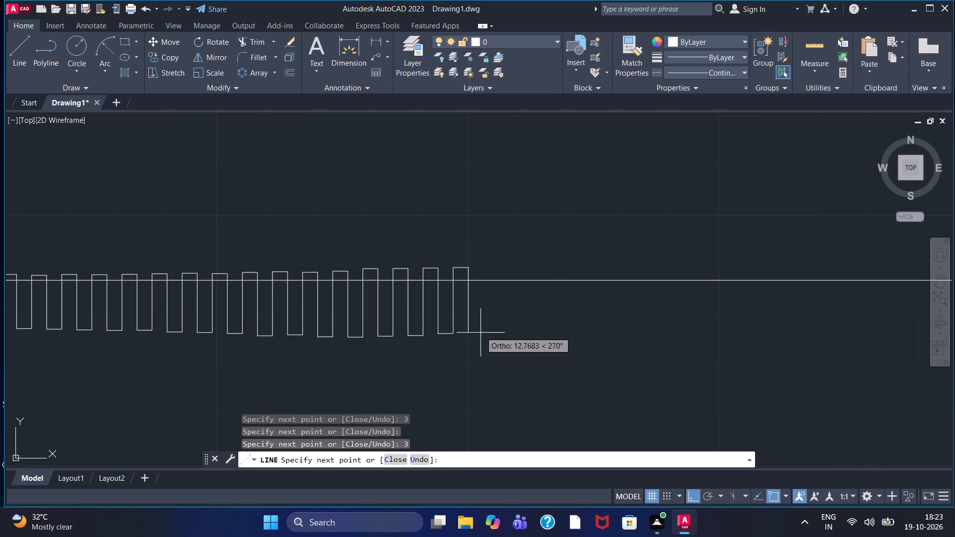
pyautogui.click(481, 335)
pyautogui.press('3')
pyautogui.press('Return')
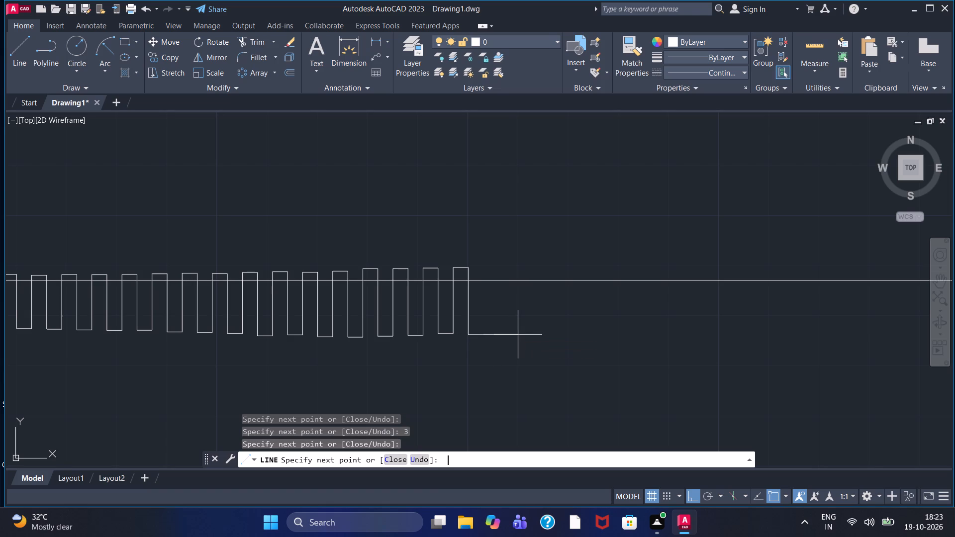
# Draw two more teeth about 13.5 to 14 units tall, using 3-unit tops and 3-unit bottom gaps.
pyautogui.click(499, 267)
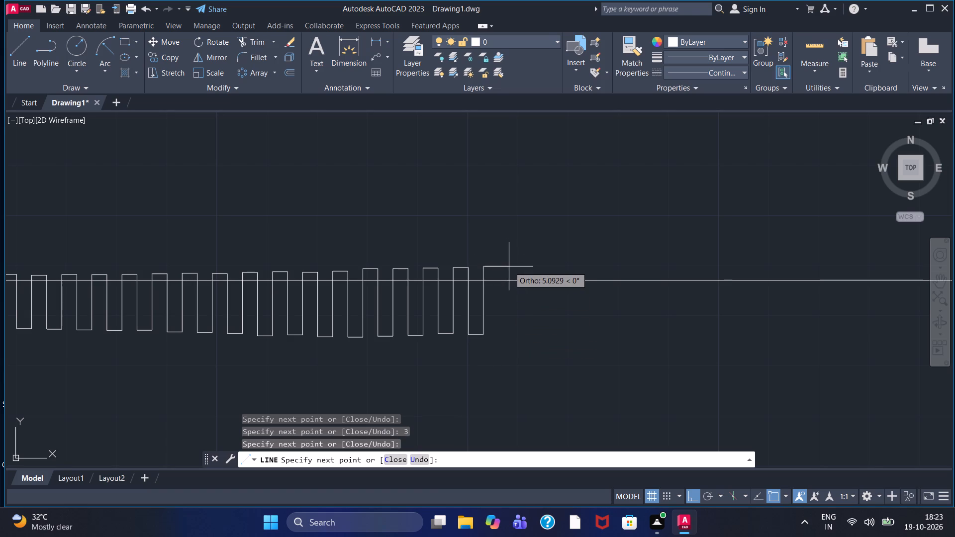
pyautogui.press('3')
pyautogui.press('Return')
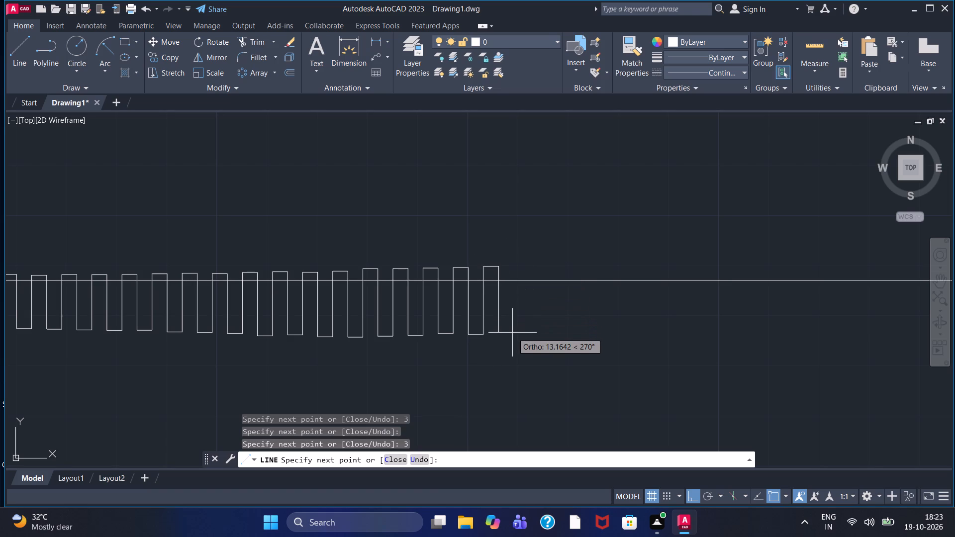
pyautogui.click(512, 337)
pyautogui.press('3')
pyautogui.press('Return')
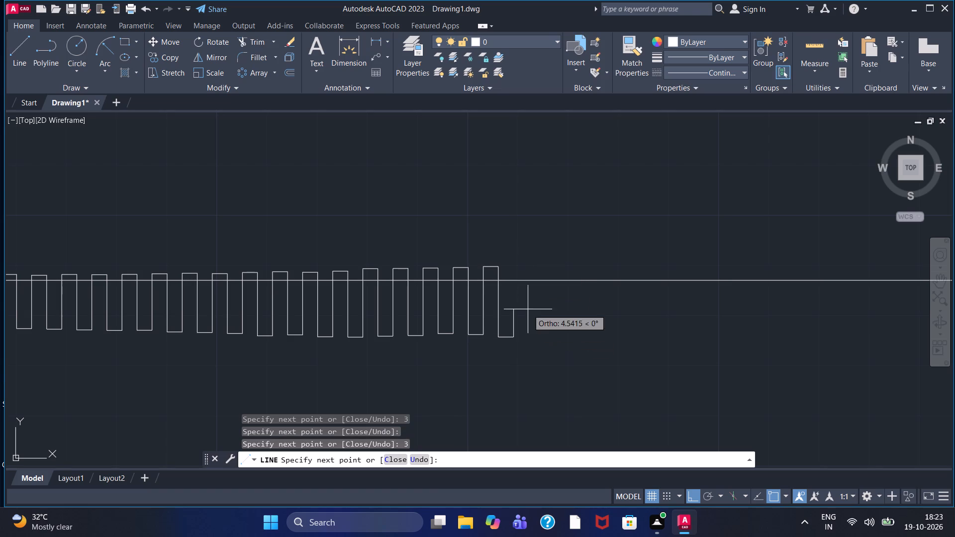
pyautogui.click(525, 266)
pyautogui.press('3')
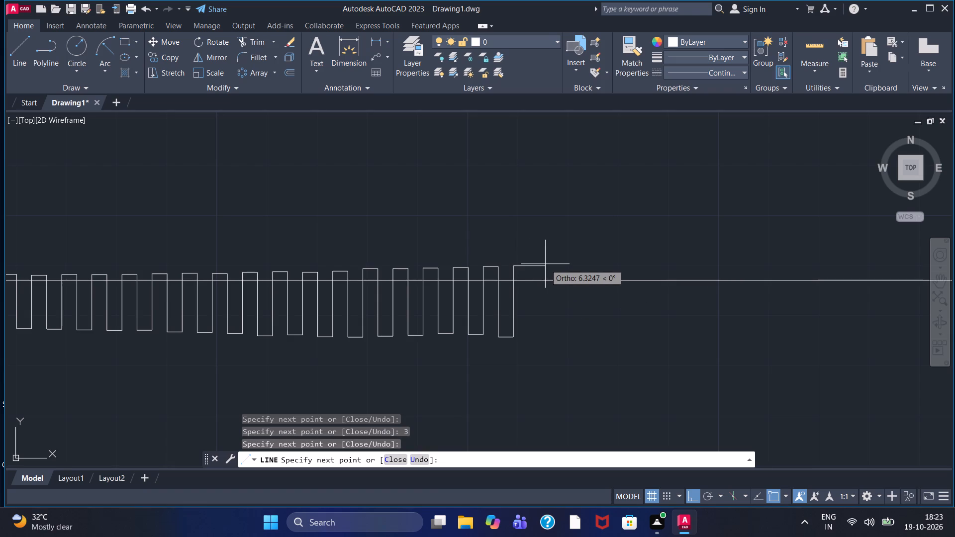
pyautogui.press('Return')
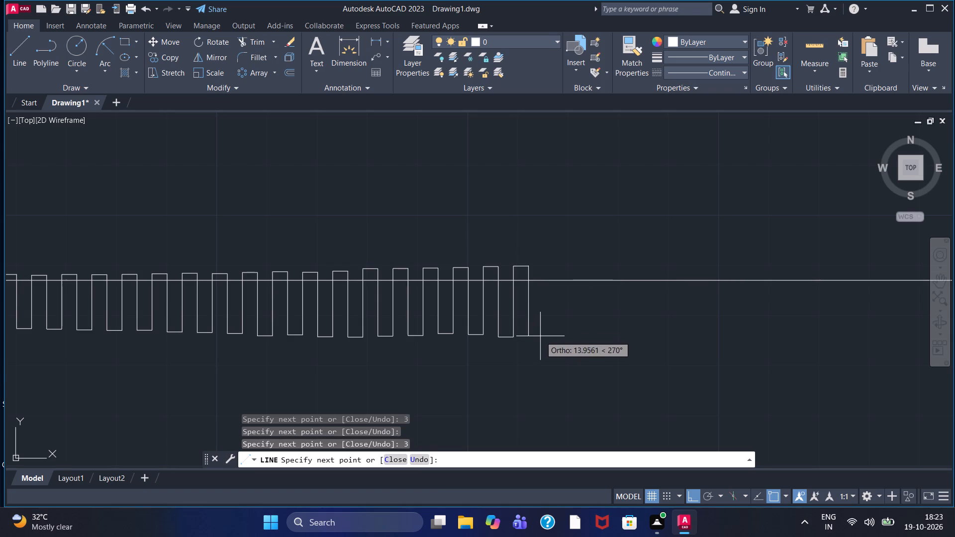
pyautogui.click(540, 336)
pyautogui.press('3')
pyautogui.press('Return')
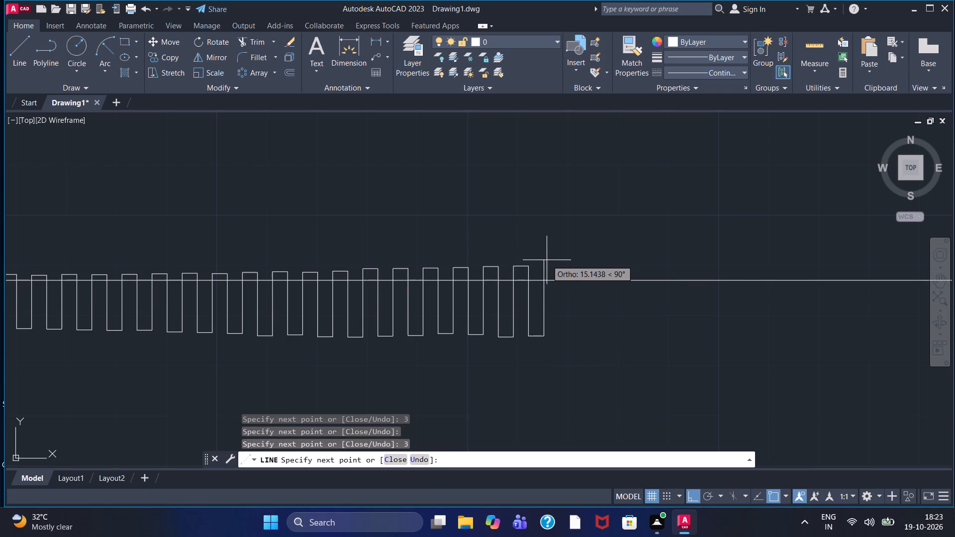
# Continue the row with two teeth about 14 units tall, each with a 3-unit top followed by a 3-unit bottom segment.
pyautogui.click(549, 266)
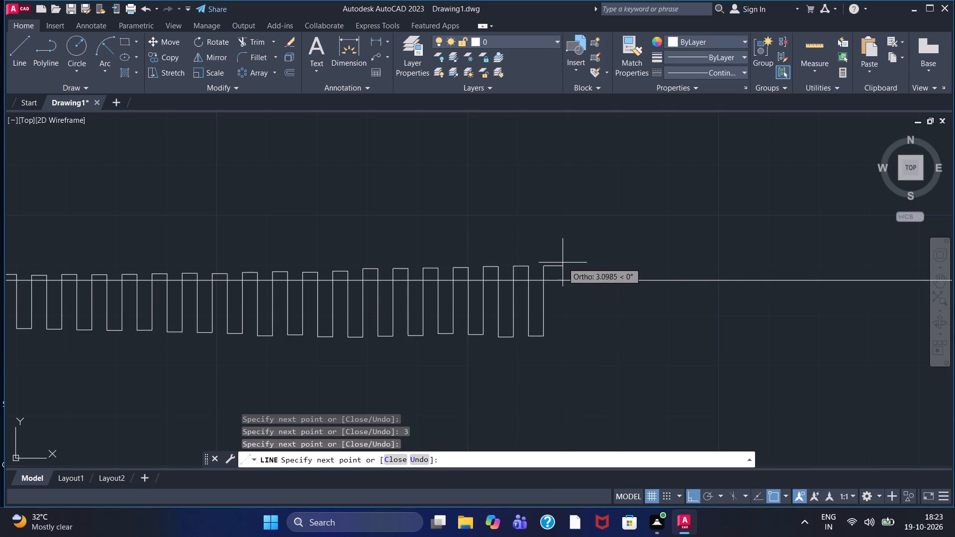
pyautogui.press('3')
pyautogui.press('Return')
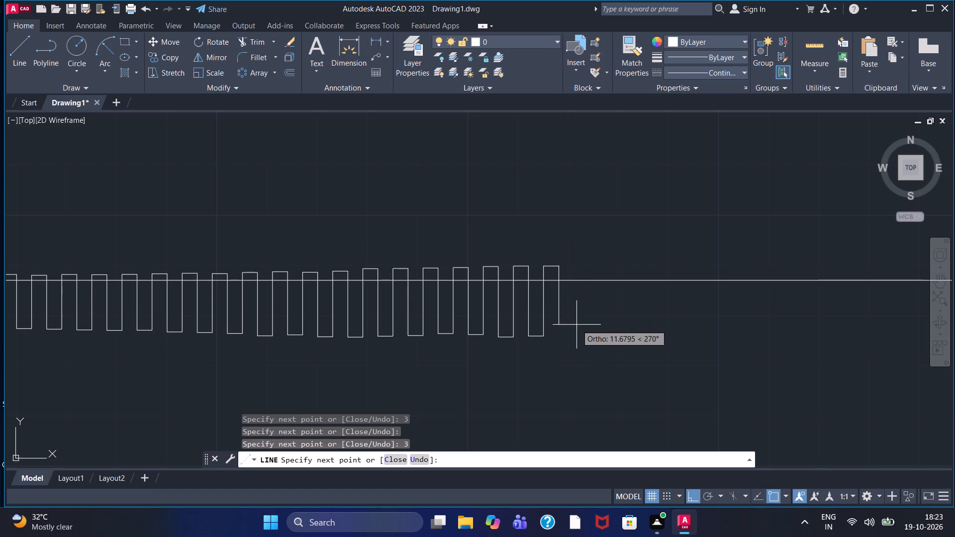
pyautogui.click(573, 335)
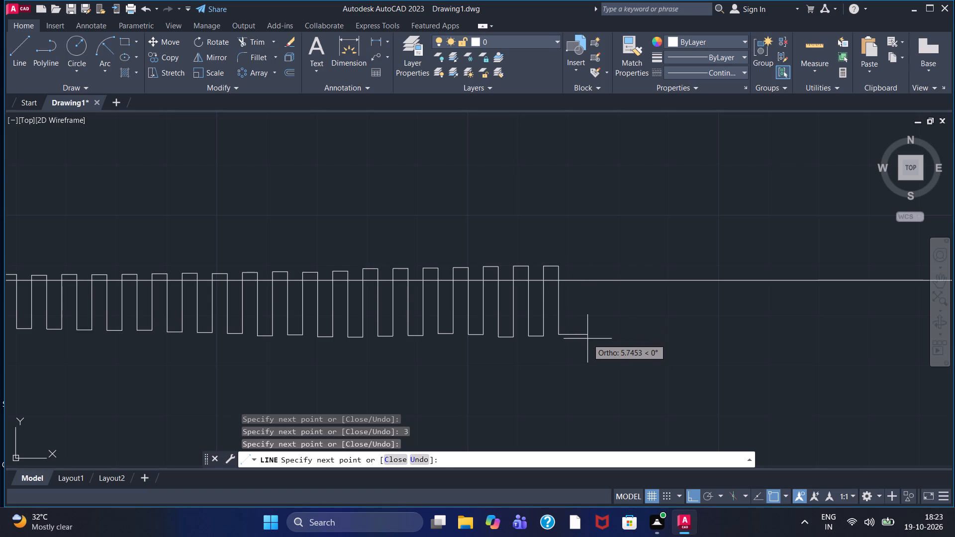
pyautogui.press('3')
pyautogui.press('Return')
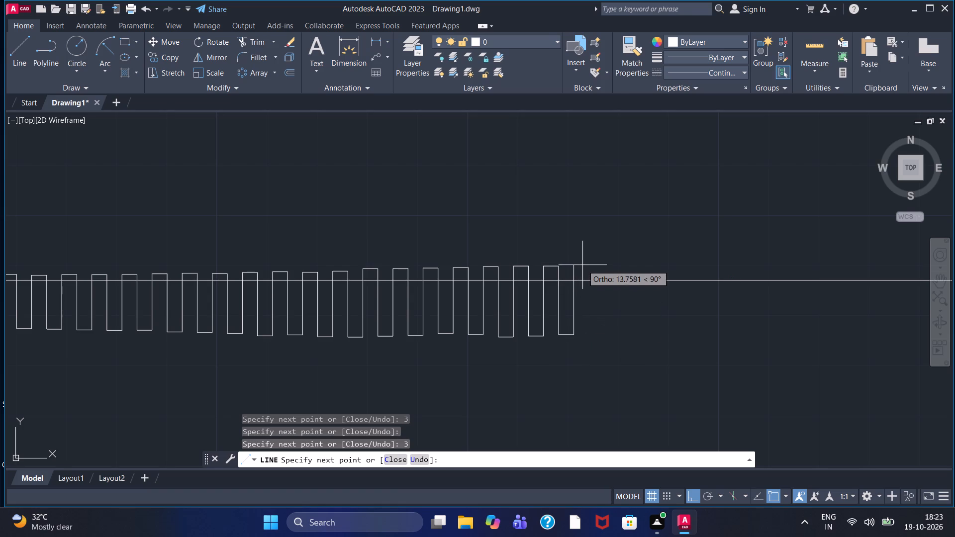
pyautogui.doubleClick(582, 265)
pyautogui.press('3')
pyautogui.press('Return')
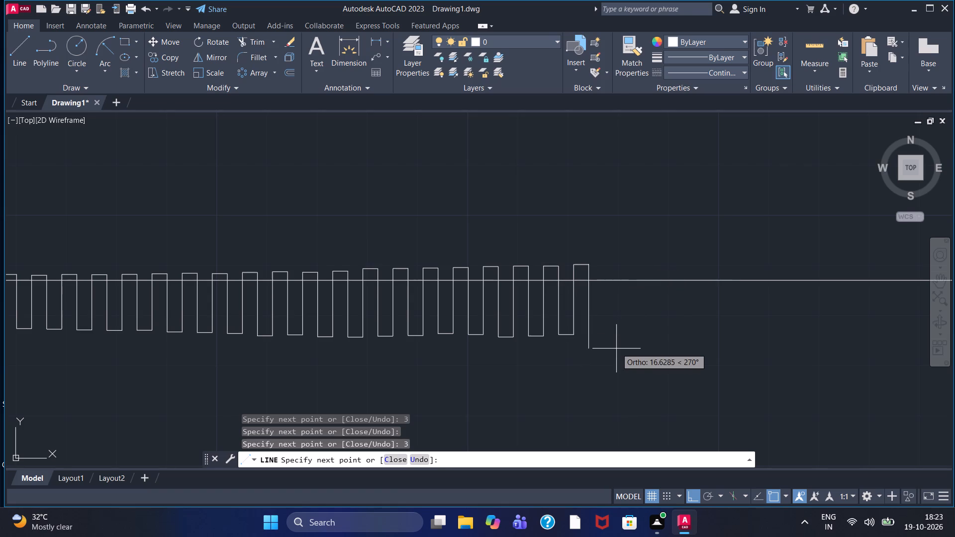
pyautogui.click(616, 338)
pyautogui.press('3')
pyautogui.press('Return')
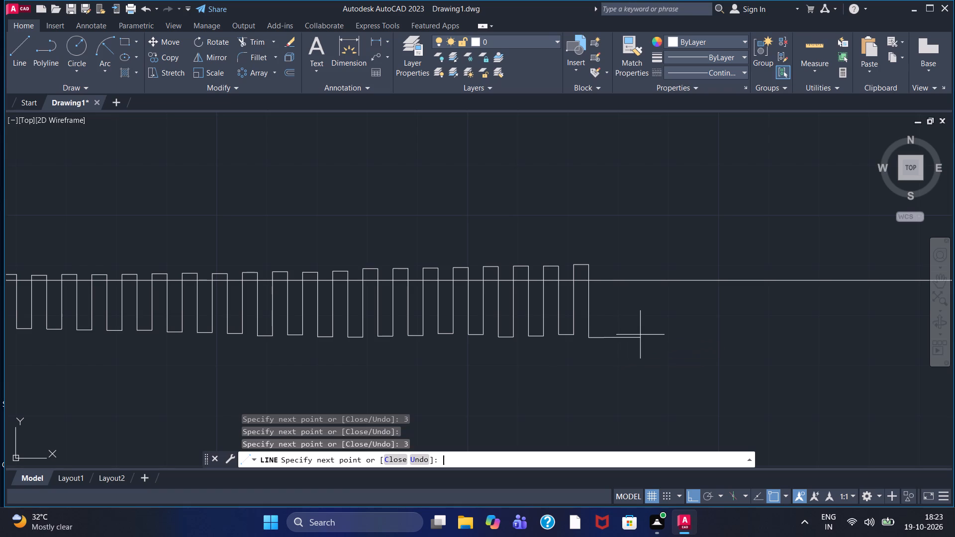
# Add two taller teeth about 15.5 to 16 units high, each with a 3-unit top and a 3-unit bottom segment.
pyautogui.click(614, 261)
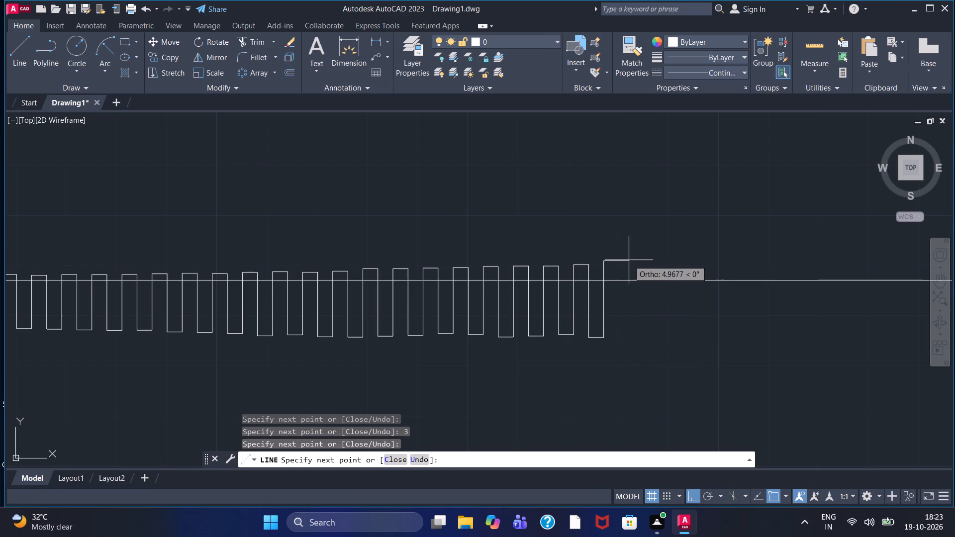
pyautogui.press('3')
pyautogui.press('Return')
pyautogui.press('3')
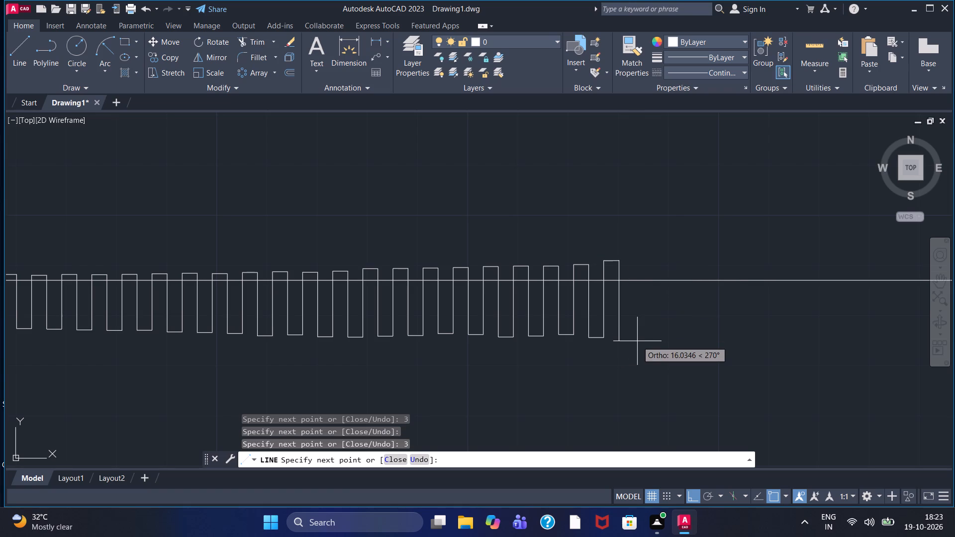
pyautogui.press('BackSpace')
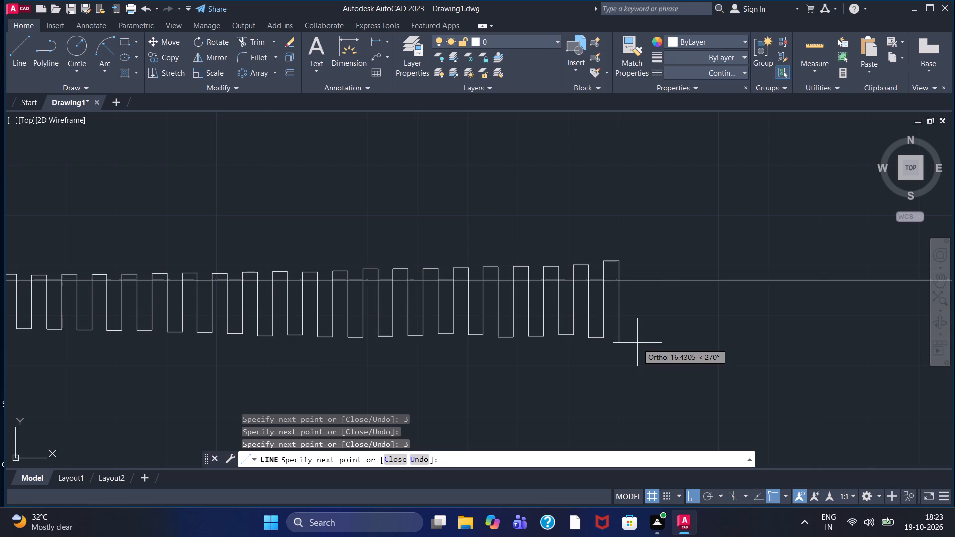
pyautogui.click(637, 342)
pyautogui.press('3')
pyautogui.press('Return')
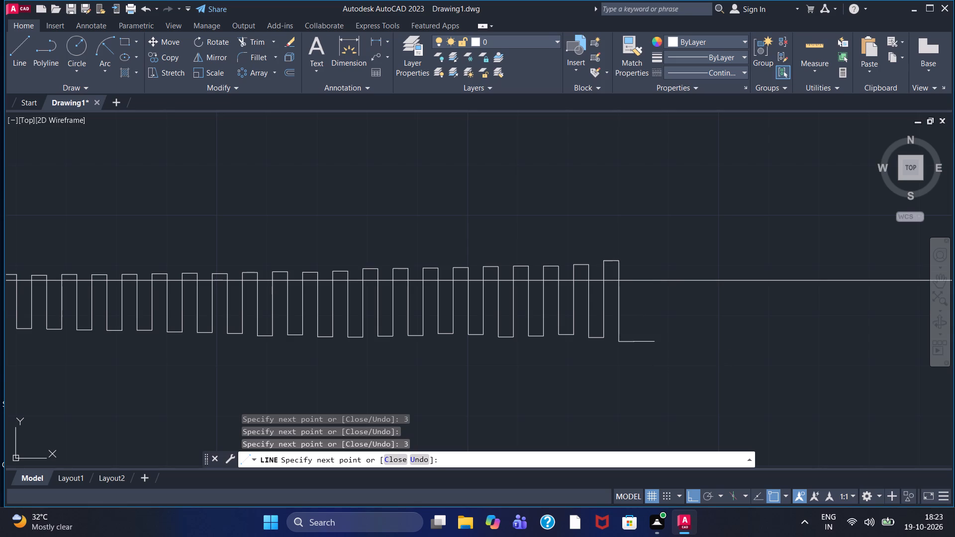
pyautogui.click(641, 262)
pyautogui.press('3')
pyautogui.press('Return')
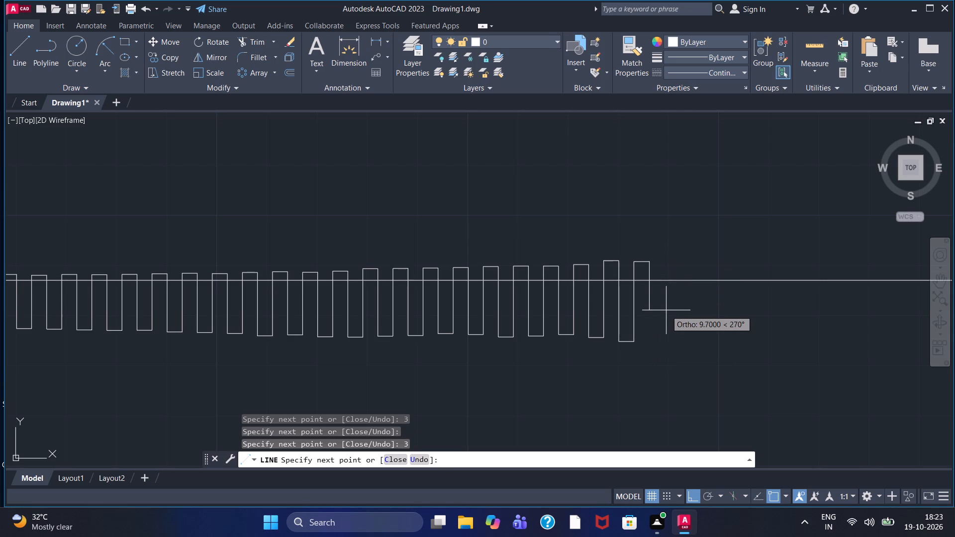
pyautogui.click(659, 343)
pyautogui.press('3')
pyautogui.press('Return')
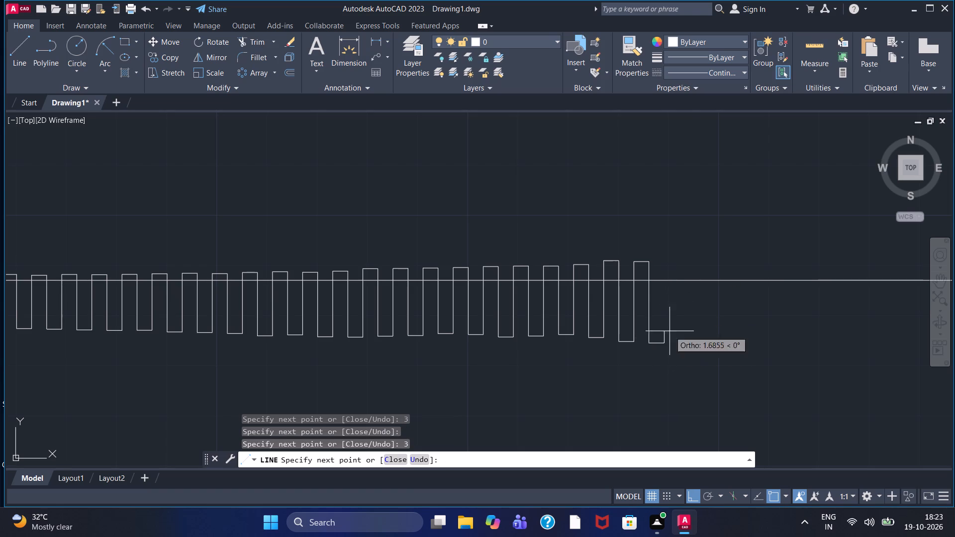
# Draw two further teeth about 16 to 17 units tall, with 3-unit tops and 3-unit bottom segments.
pyautogui.click(662, 265)
pyautogui.press('3')
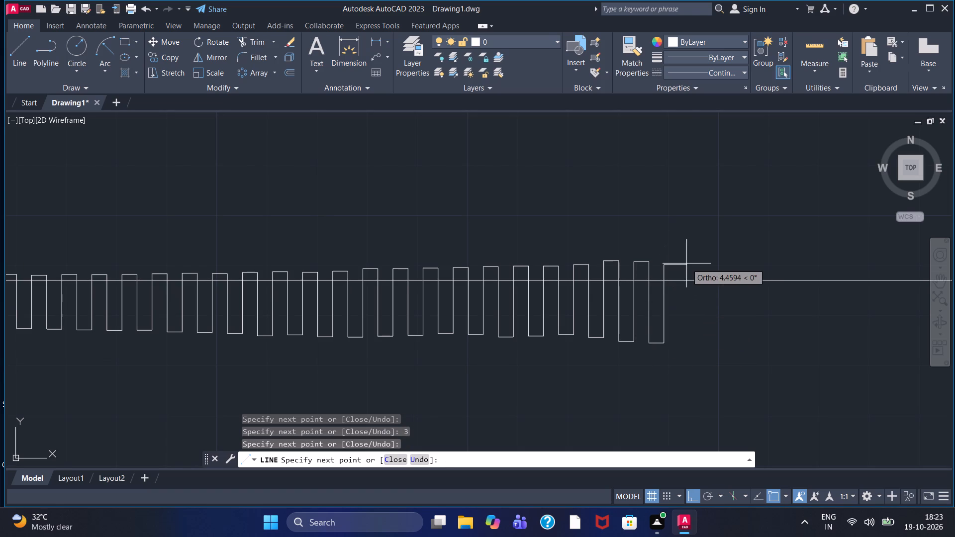
pyautogui.press('Return')
pyautogui.click(690, 345)
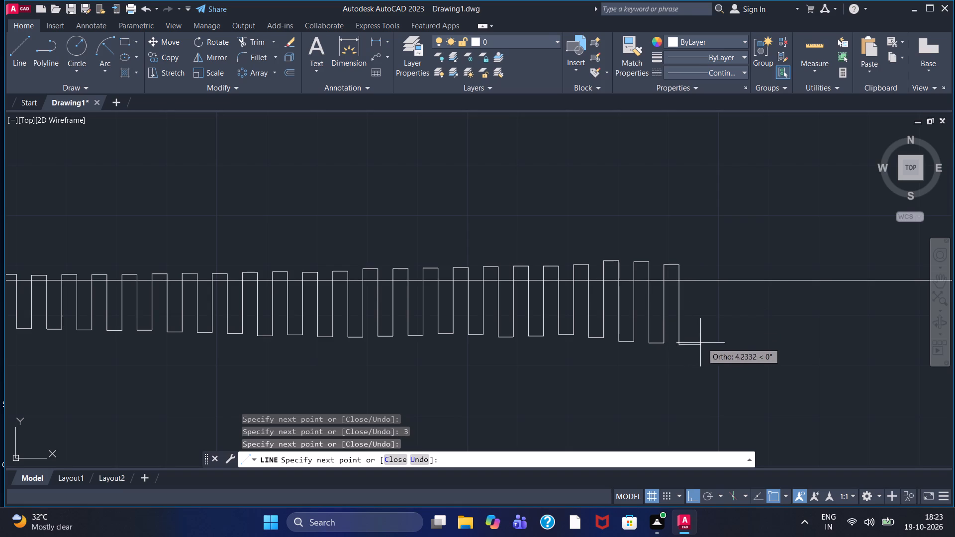
pyautogui.press('3')
pyautogui.press('Return')
pyautogui.click(701, 264)
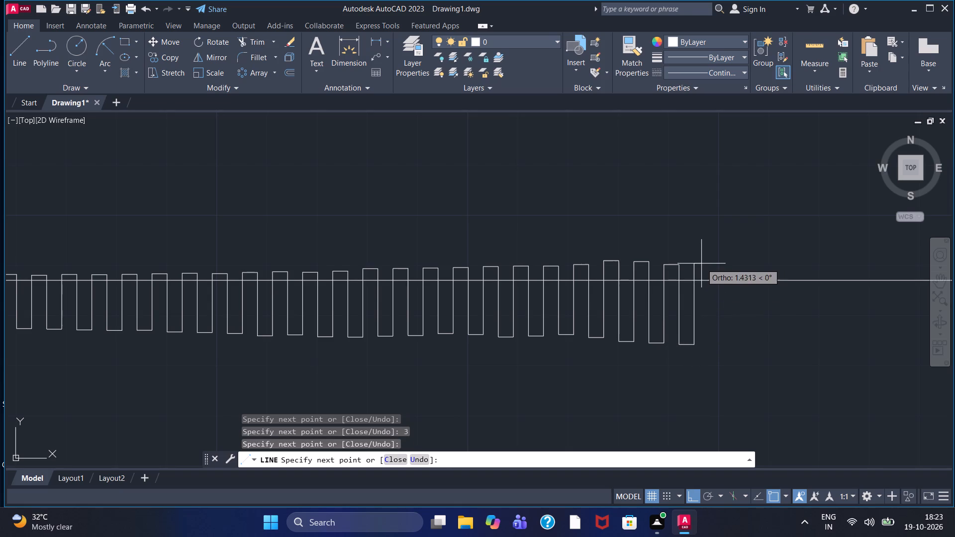
pyautogui.press('3')
pyautogui.press('Return')
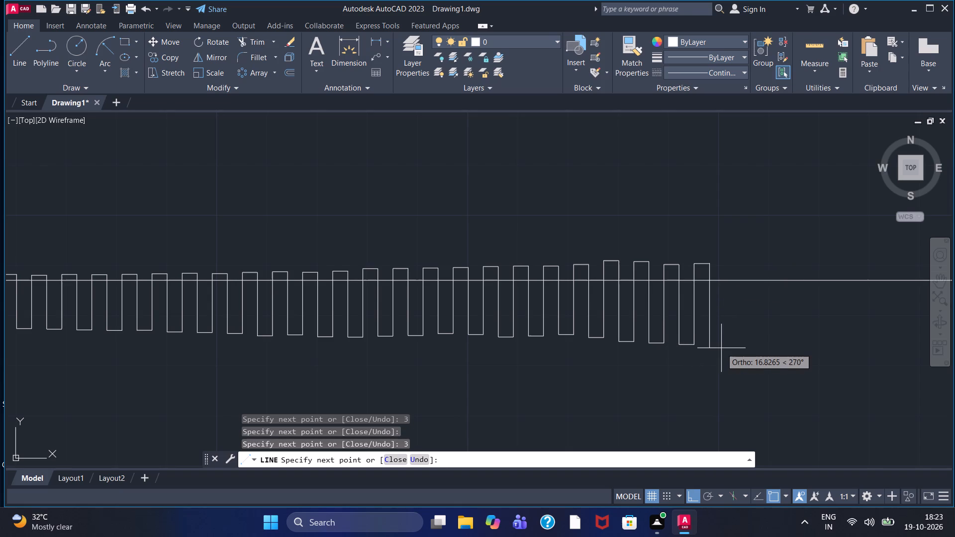
pyautogui.moveTo(721, 348); pyautogui.dragTo(597, 342, button='middle')
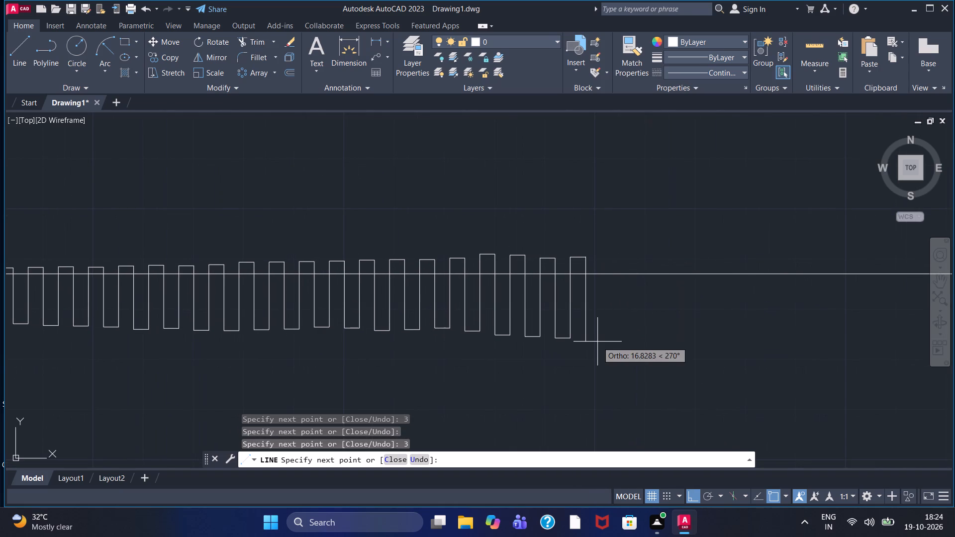
pyautogui.click(597, 342)
pyautogui.press('3')
pyautogui.press('Return')
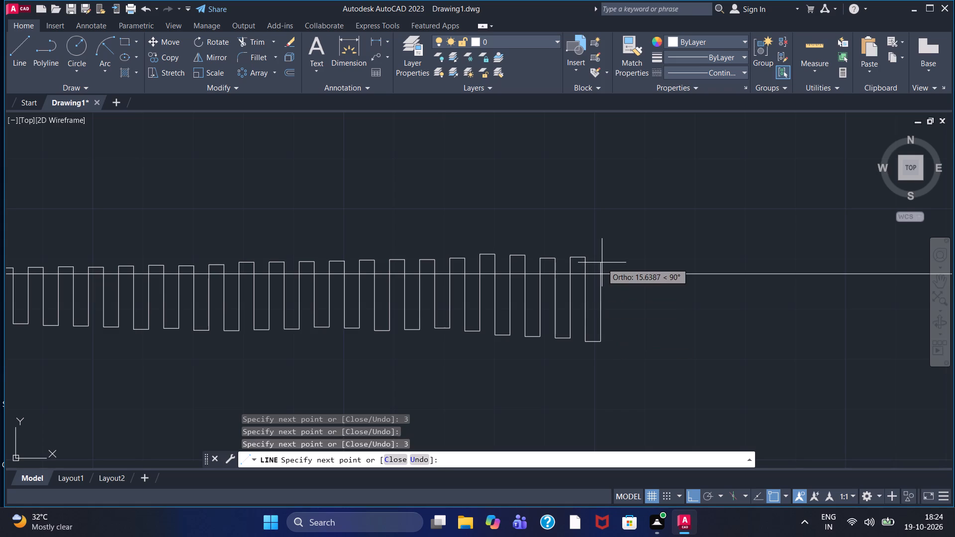
# Extend the row with two teeth about 17 to 17.5 units tall, using 3-unit tops and 3-unit bottom segments.
pyautogui.click(602, 256)
pyautogui.press('3')
pyautogui.press('Return')
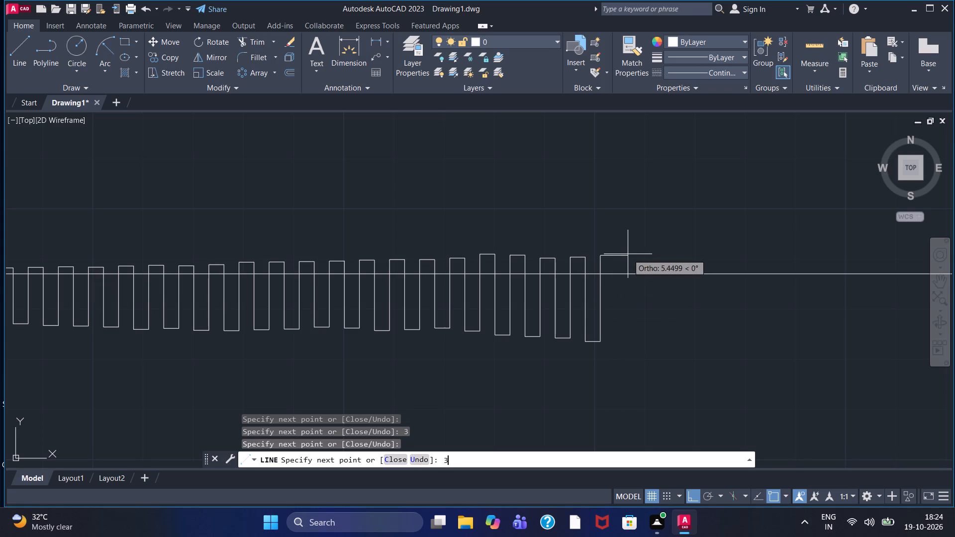
pyautogui.click(622, 341)
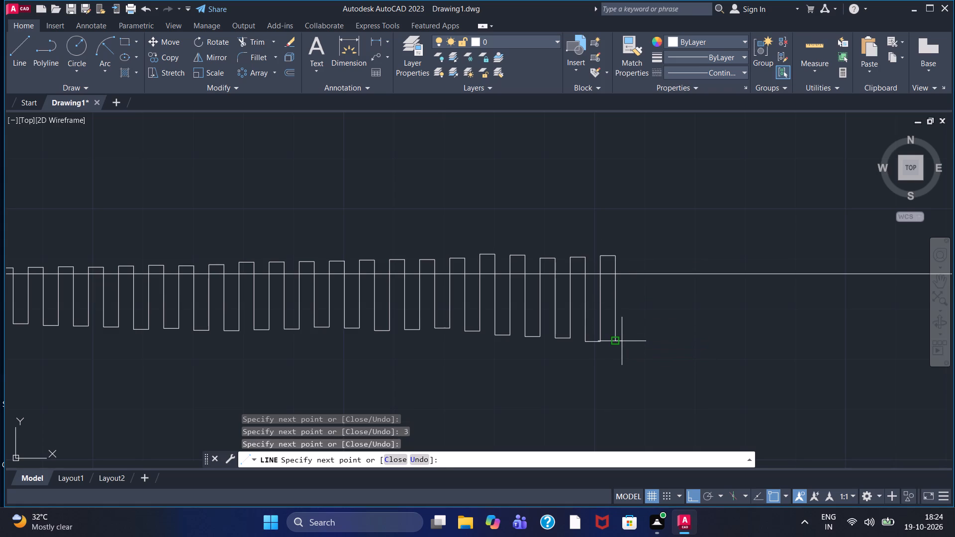
pyautogui.press('3')
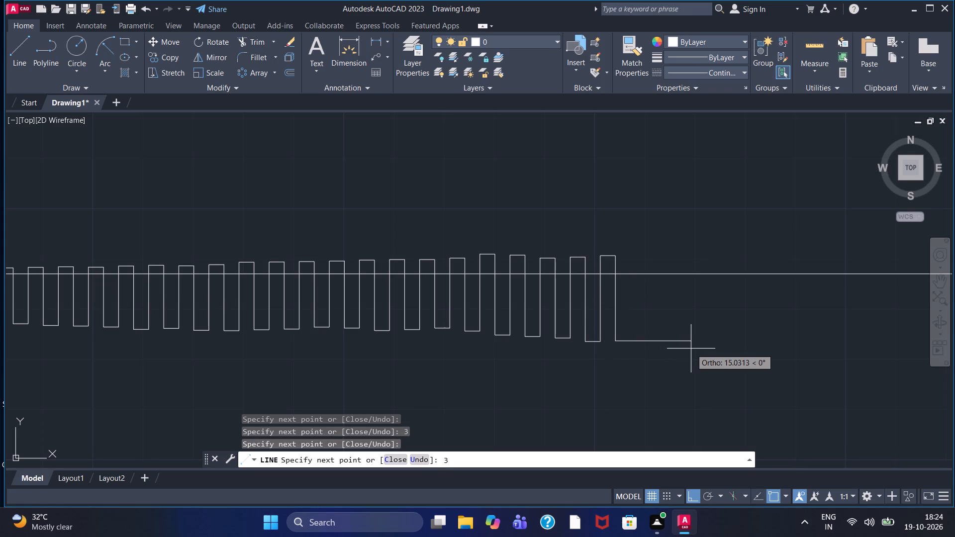
pyautogui.press('Return')
pyautogui.click(642, 254)
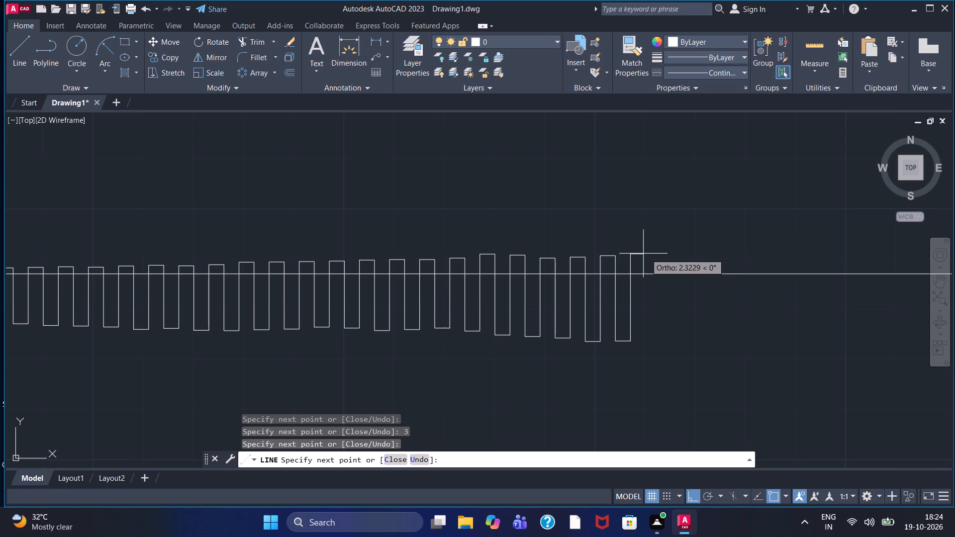
pyautogui.press('3')
pyautogui.press('Return')
pyautogui.click(663, 342)
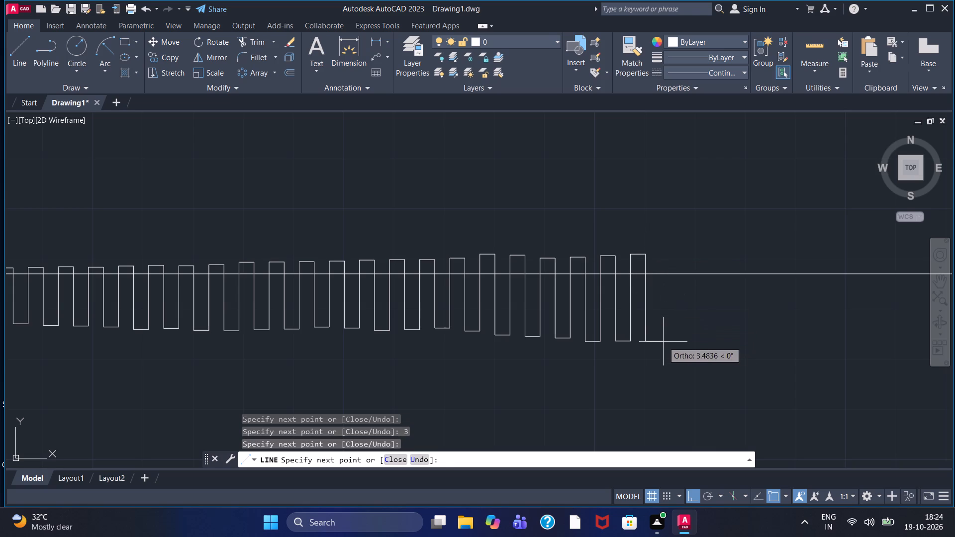
pyautogui.press('3')
pyautogui.press('Return')
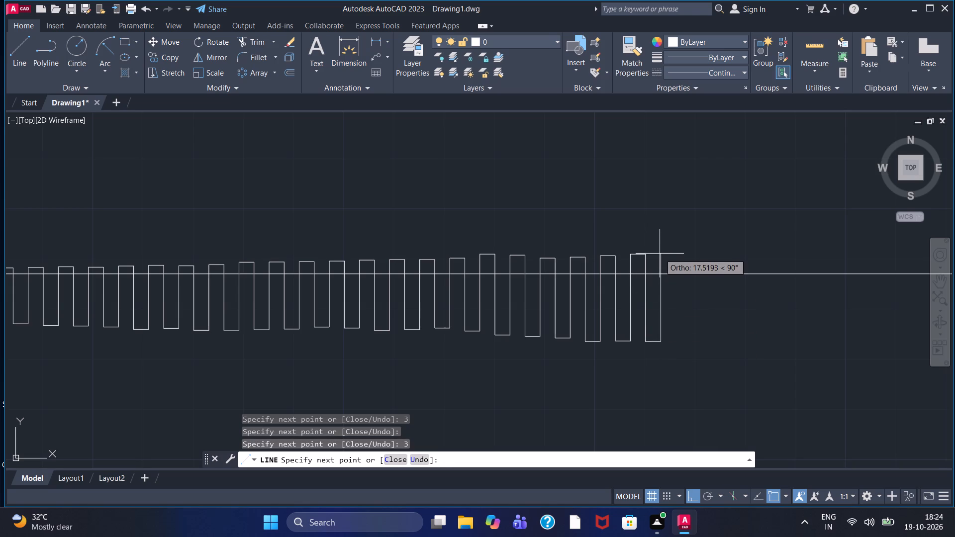
# Draw two more teeth about 17.5 to 18.5 units tall, each with a 3-unit top and a 3-unit bottom segment.
pyautogui.click(660, 253)
pyautogui.press('3')
pyautogui.press('Return')
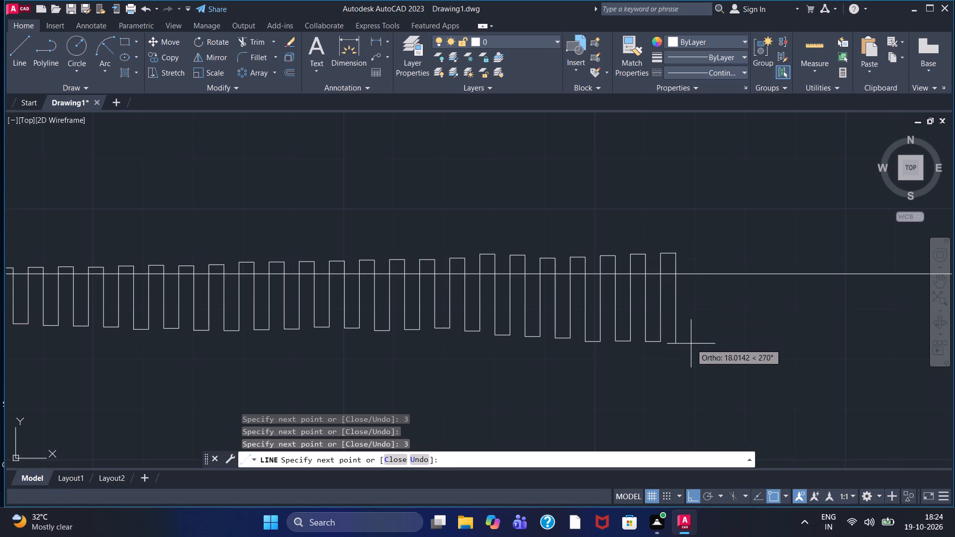
pyautogui.click(691, 344)
pyautogui.press('3')
pyautogui.press('Return')
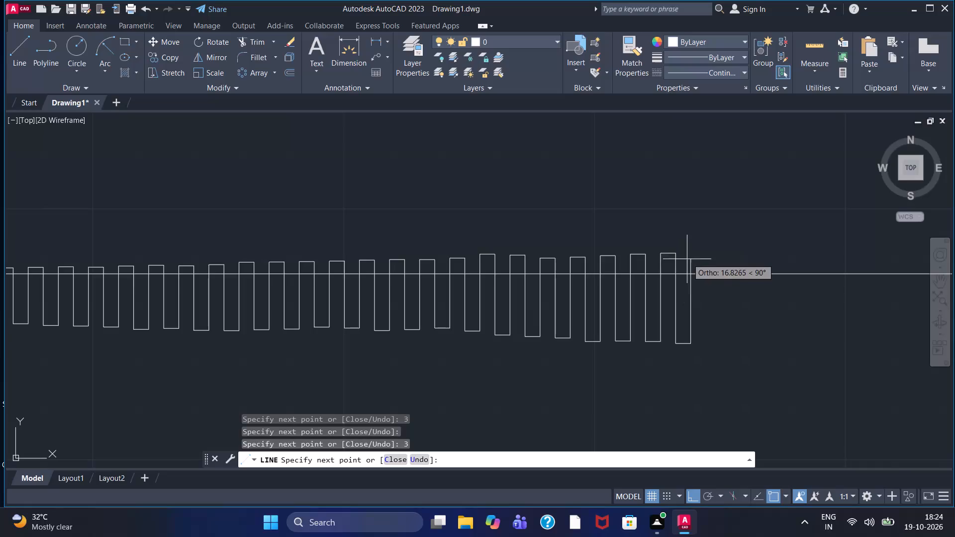
pyautogui.click(692, 251)
pyautogui.press('3')
pyautogui.press('Return')
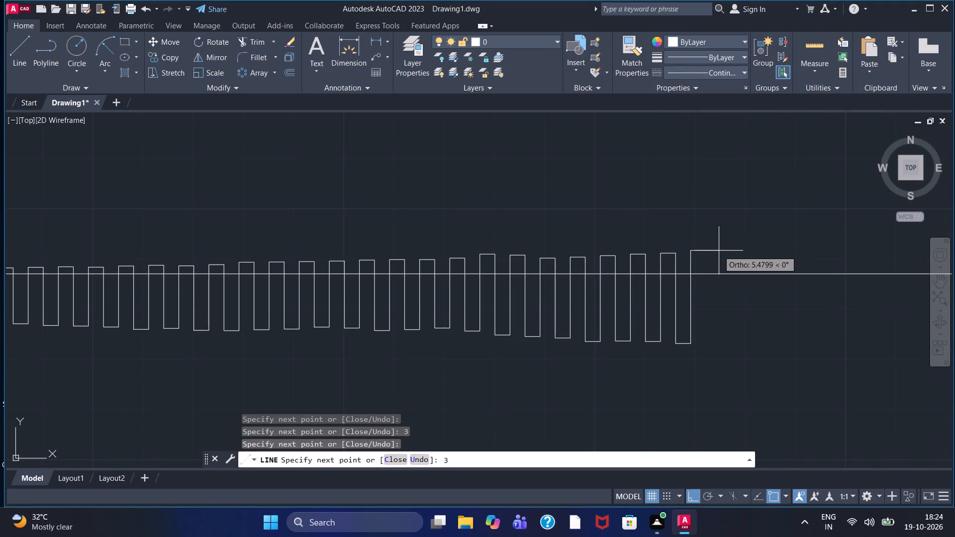
pyautogui.click(715, 344)
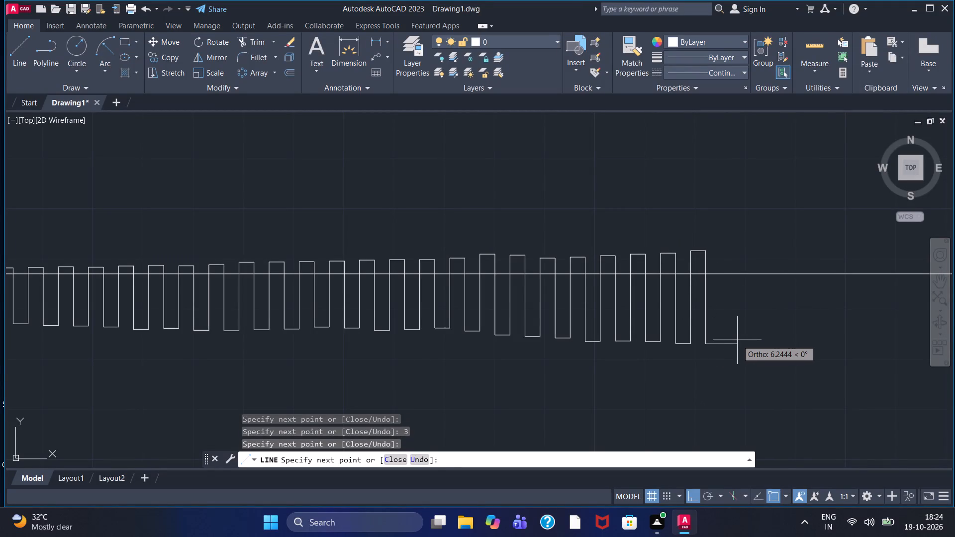
pyautogui.press('3')
pyautogui.press('Return')
# Add two taller teeth about 19 to 21 units high, each with a 3-unit top and a 3-unit bottom segment.
pyautogui.click(729, 249)
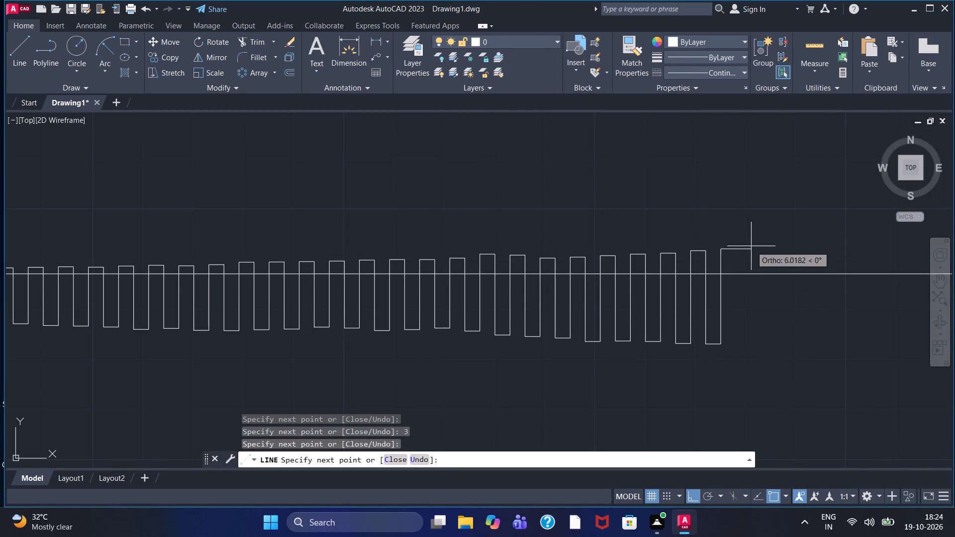
pyautogui.press('3')
pyautogui.press('Return')
pyautogui.click(753, 347)
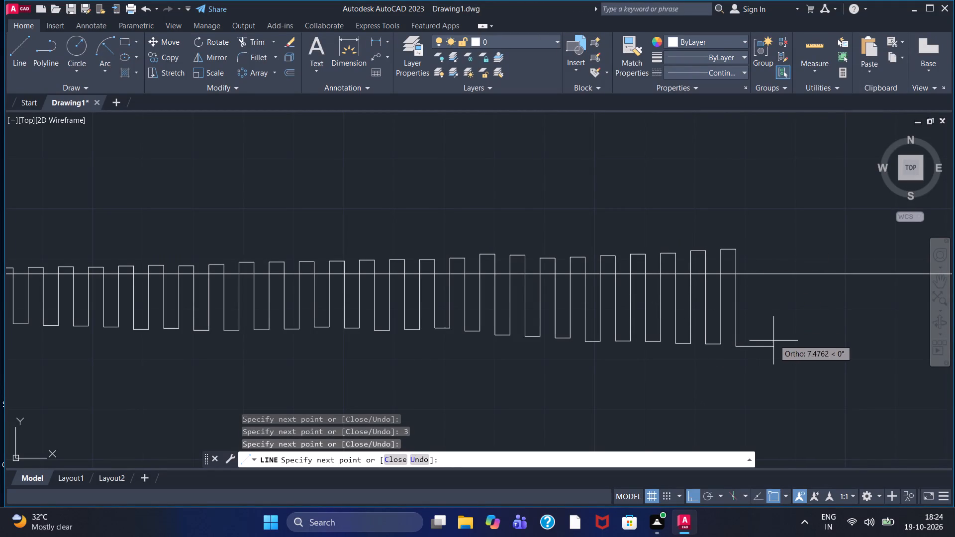
pyautogui.moveTo(775, 339); pyautogui.dragTo(423, 331, button='middle')
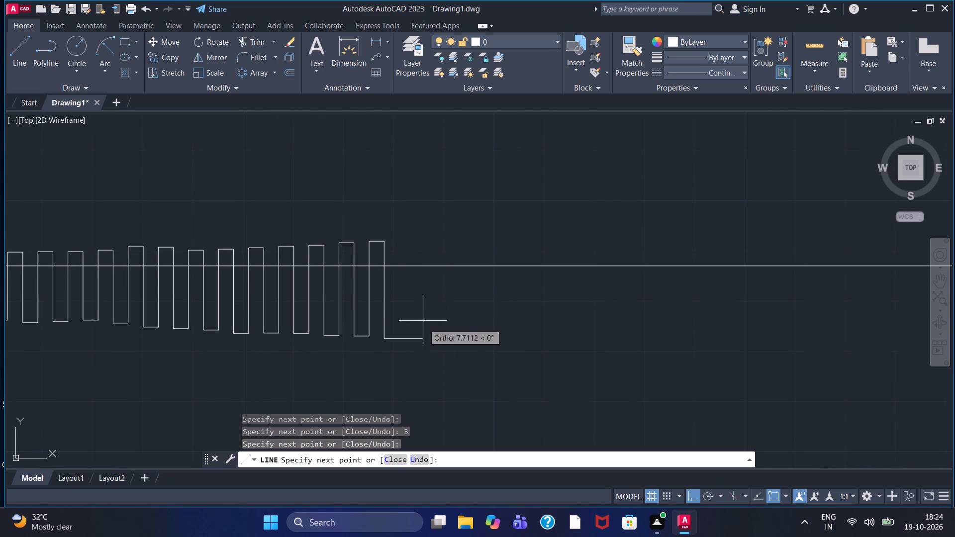
pyautogui.press('3')
pyautogui.press('Return')
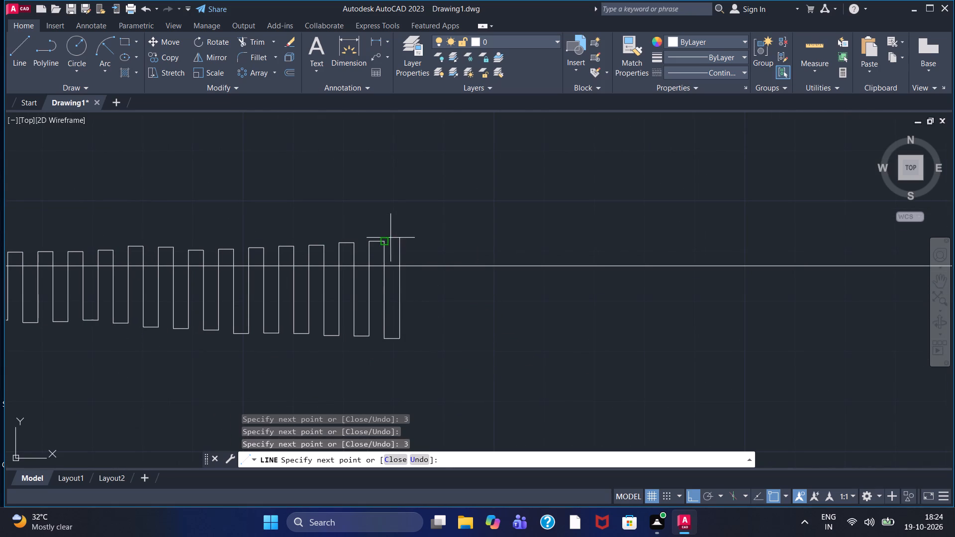
pyautogui.click(407, 237)
pyautogui.press('3')
pyautogui.press('Return')
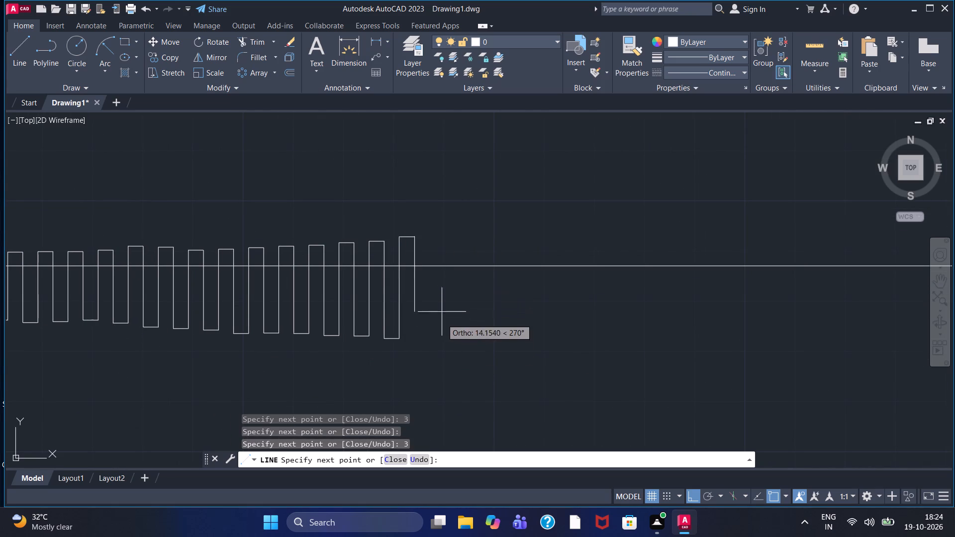
pyautogui.click(443, 343)
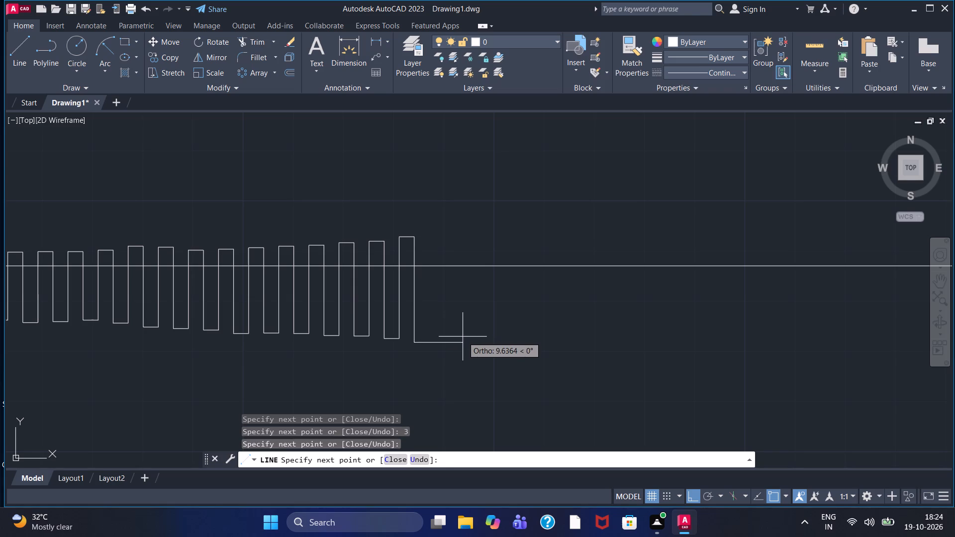
pyautogui.press('3')
pyautogui.press('Return')
# Draw two teeth with 3-unit tops and bottom segments, the first rising about 21 units and dropping 18.5, the second about 18.5 tall.
pyautogui.click(445, 237)
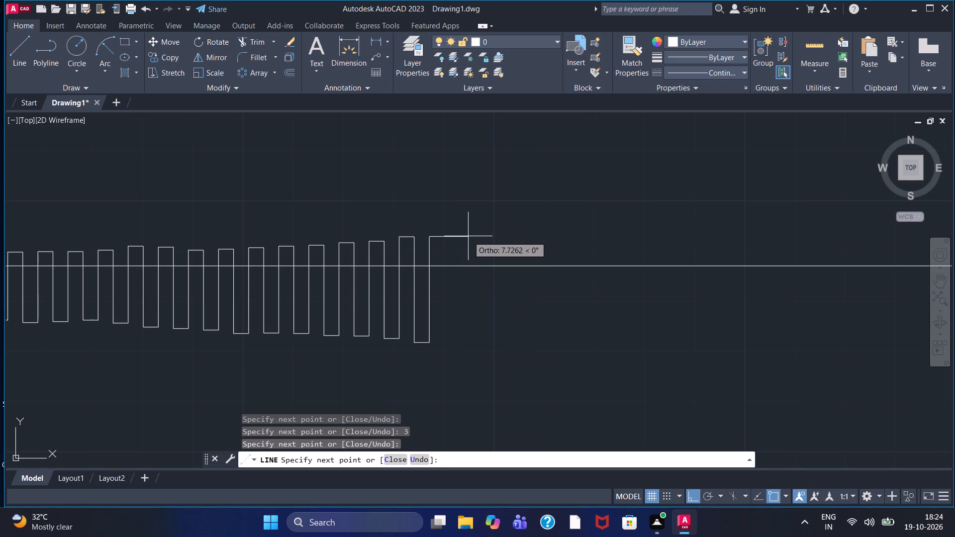
pyautogui.press('3')
pyautogui.press('Return')
pyautogui.click(460, 329)
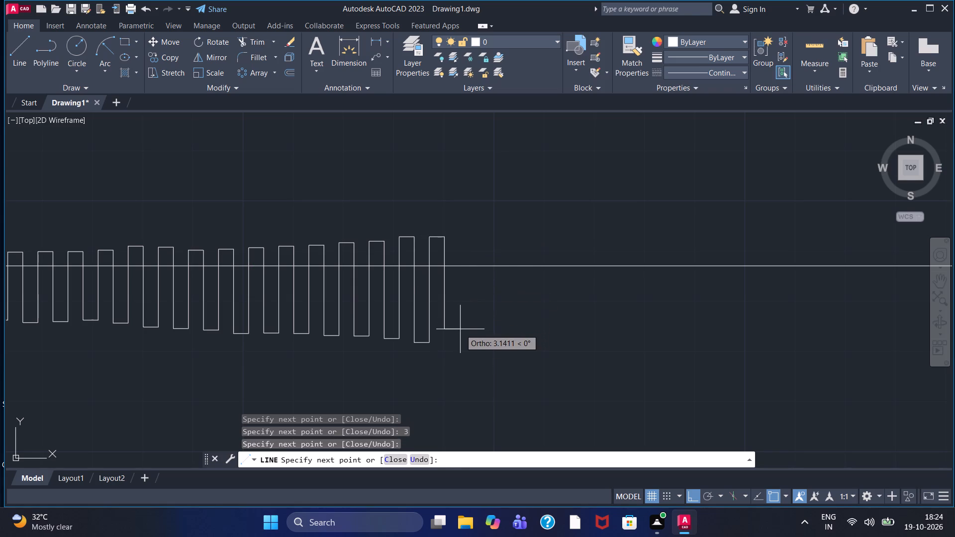
pyautogui.press('3')
pyautogui.press('Return')
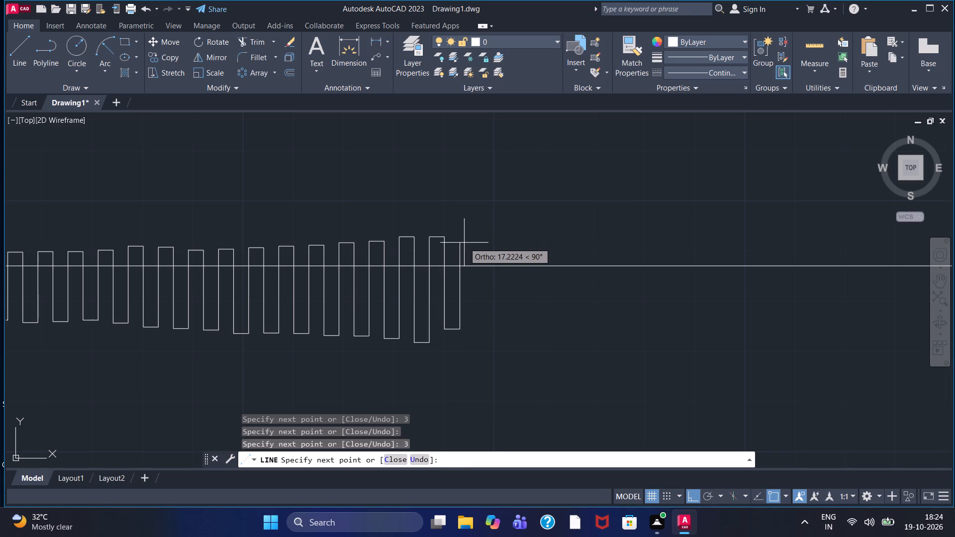
pyautogui.click(464, 237)
pyautogui.press('3')
pyautogui.press('Return')
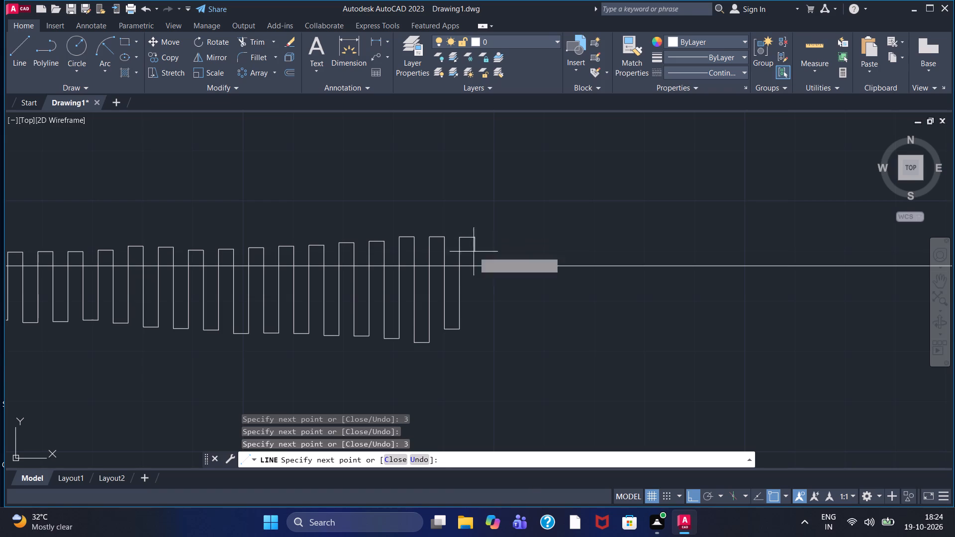
pyautogui.click(477, 330)
pyautogui.press('3')
pyautogui.press('Return')
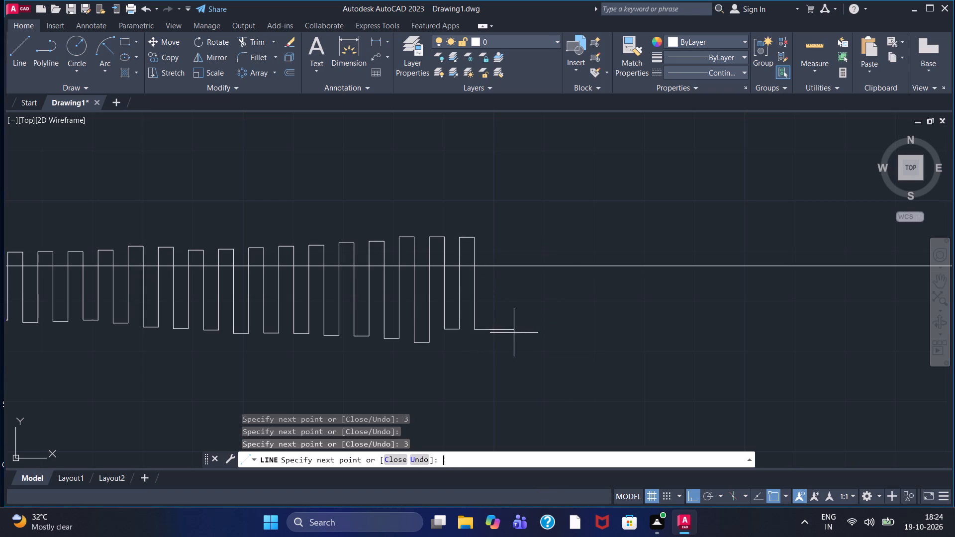
# Continue the row with a tooth about 19 units tall and one about 17 units tall, with 3-unit tops and bottom segments.
pyautogui.click(490, 235)
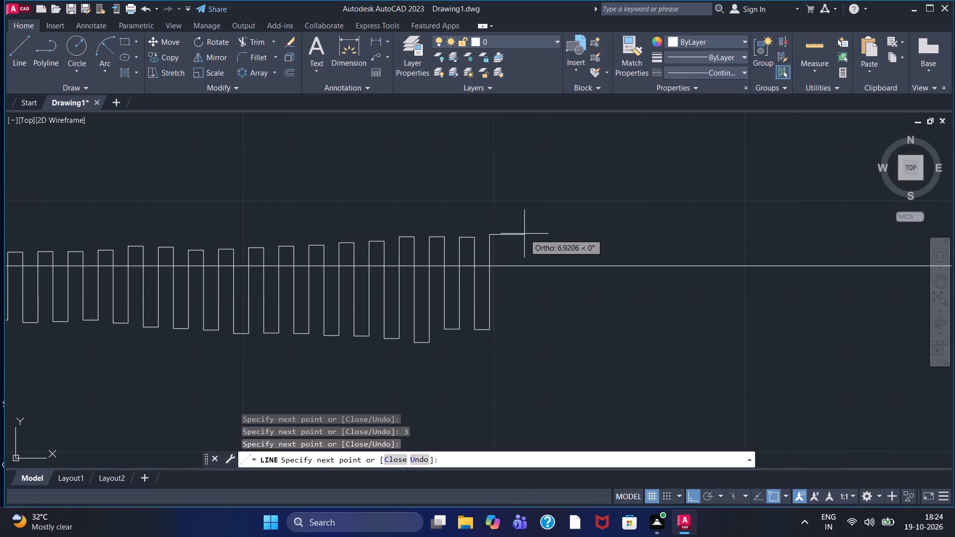
pyautogui.press('3')
pyautogui.press('Return')
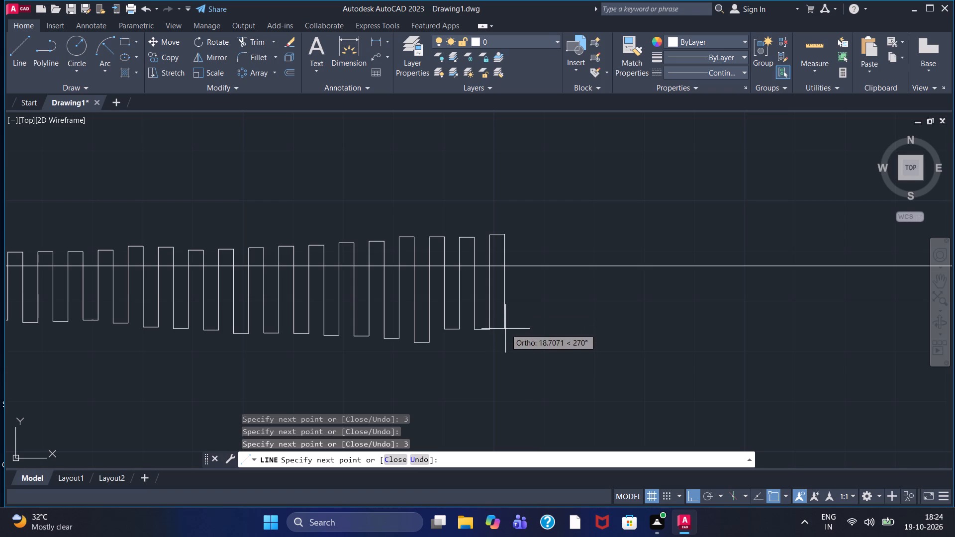
pyautogui.click(505, 328)
pyautogui.press('3')
pyautogui.press('Return')
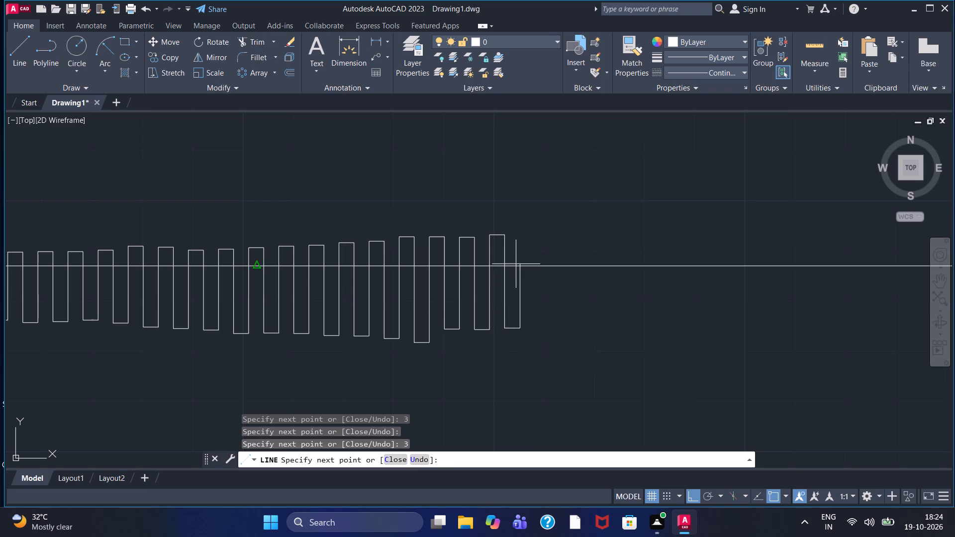
pyautogui.click(520, 241)
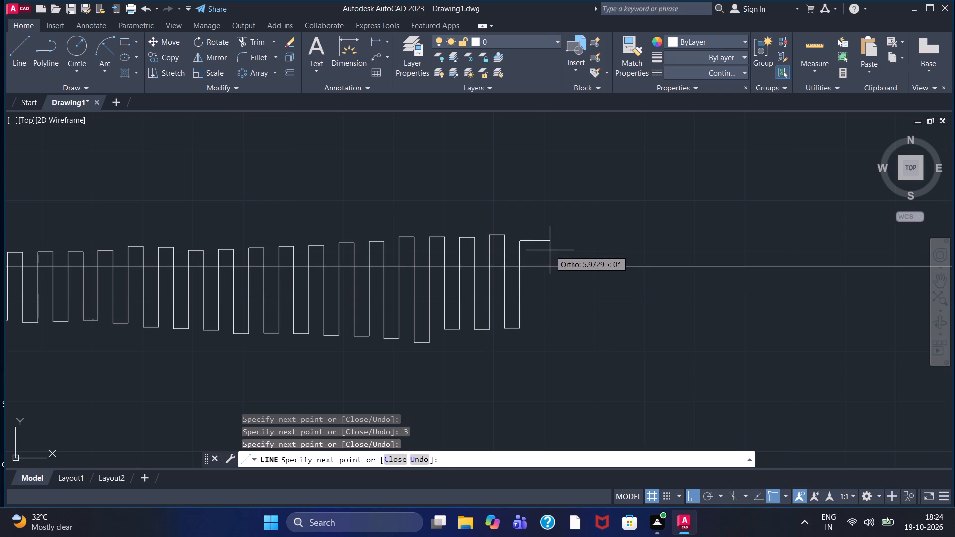
pyautogui.press('3')
pyautogui.press('Return')
pyautogui.click(545, 326)
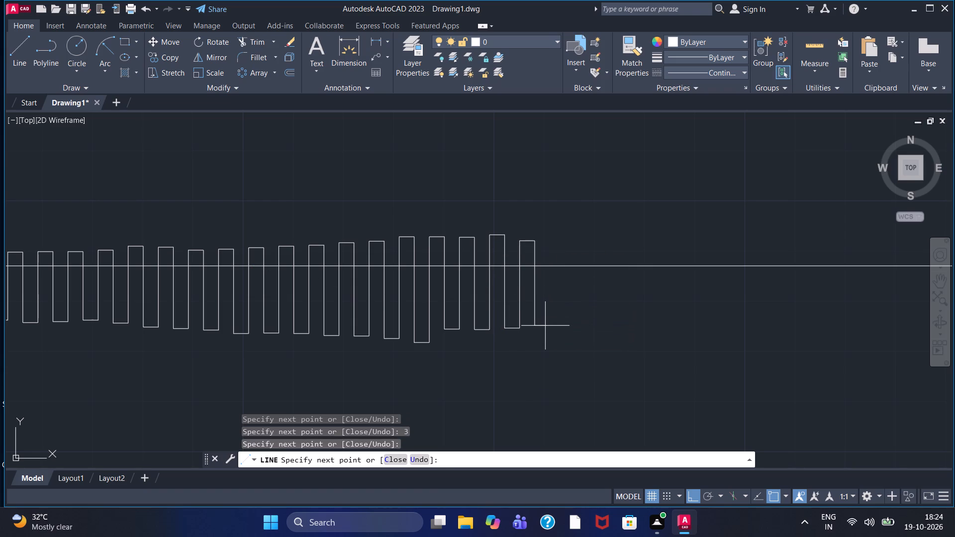
pyautogui.press('3')
pyautogui.press('Return')
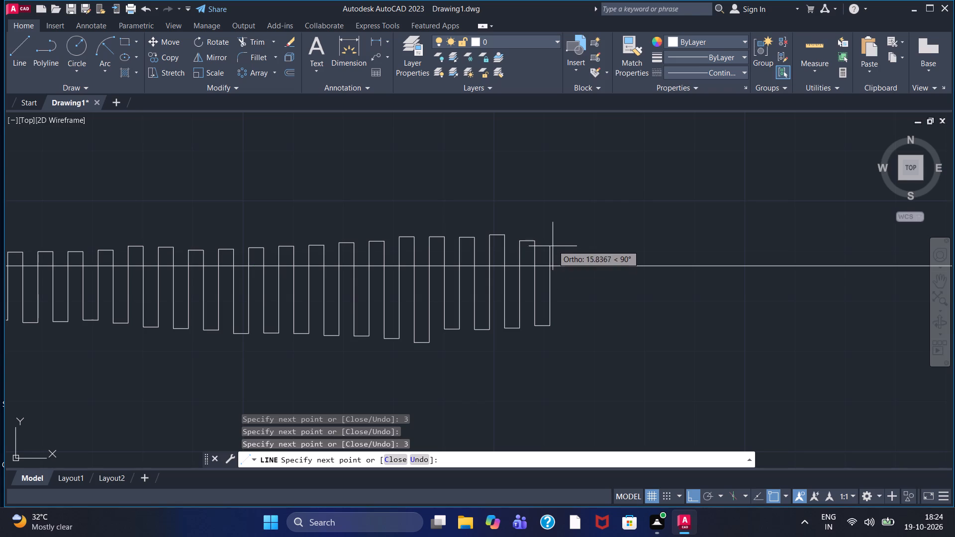
# Add a tooth about 17 units tall and one about 15.5 units tall, each with a 3-unit top and bottom segment.
pyautogui.click(553, 241)
pyautogui.press('3')
pyautogui.press('Return')
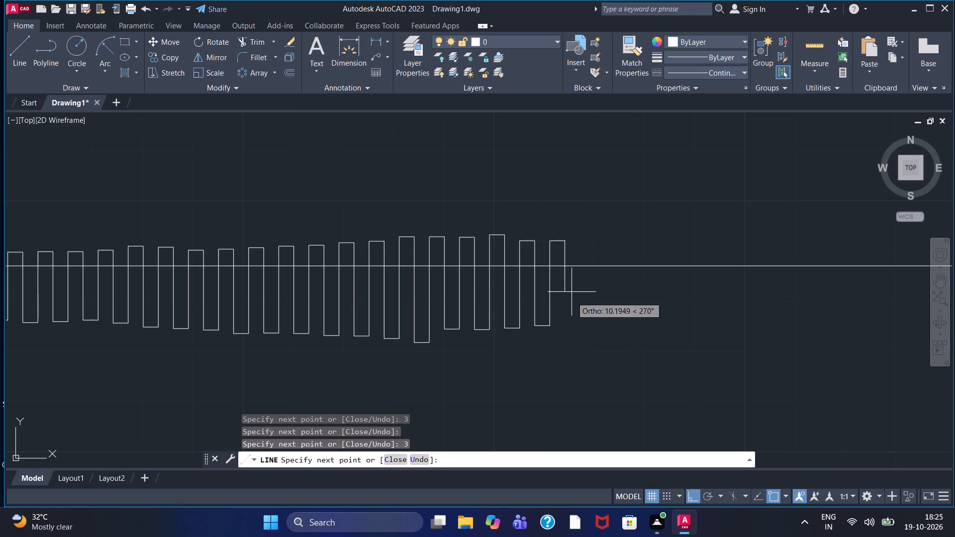
pyautogui.click(573, 325)
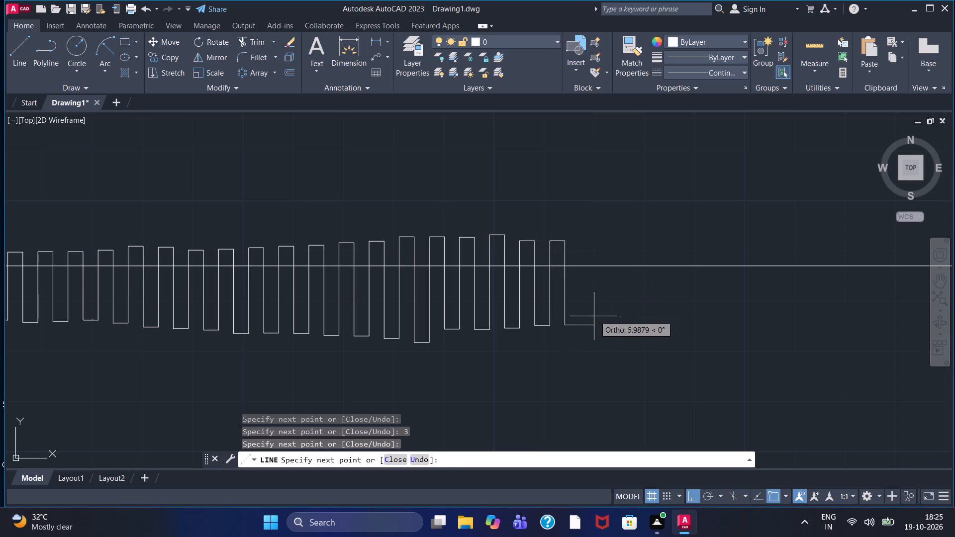
pyautogui.press('.')
pyautogui.press('BackSpace')
pyautogui.press('3')
pyautogui.press('Return')
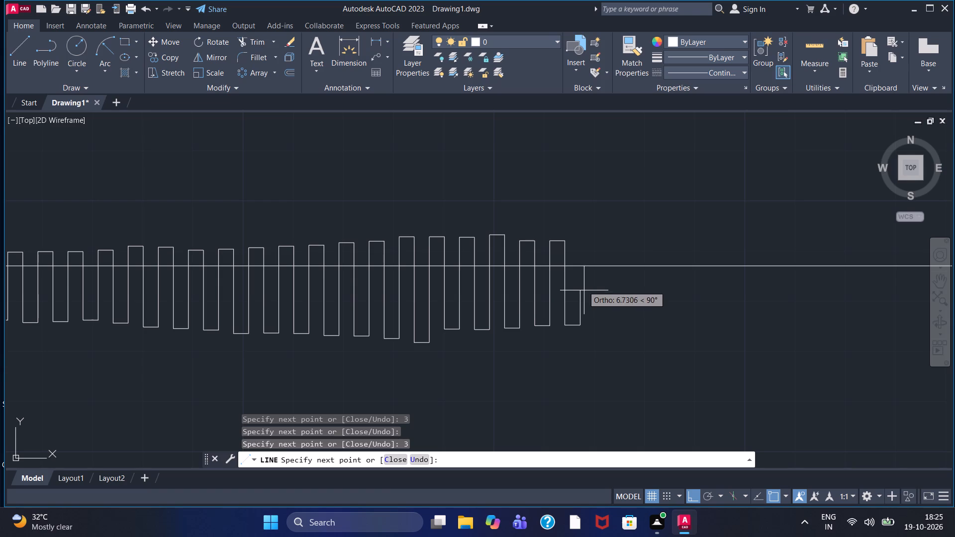
pyautogui.click(583, 246)
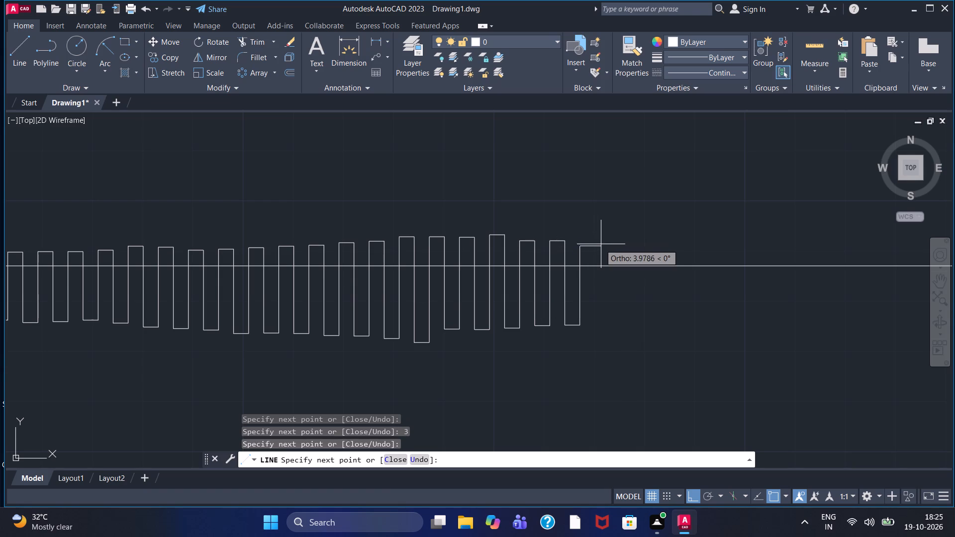
pyautogui.press('3')
pyautogui.press('Return')
pyautogui.click(603, 325)
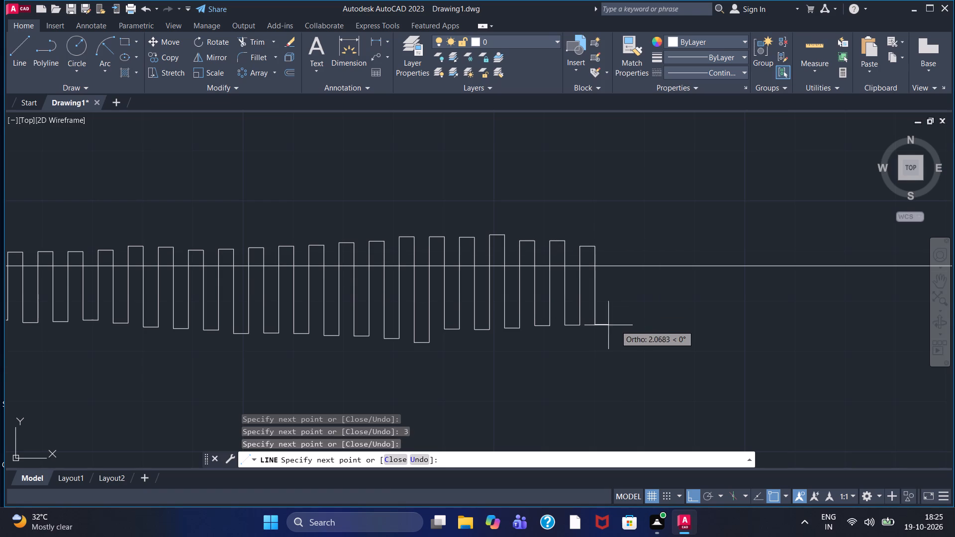
pyautogui.press('3')
pyautogui.press('Return')
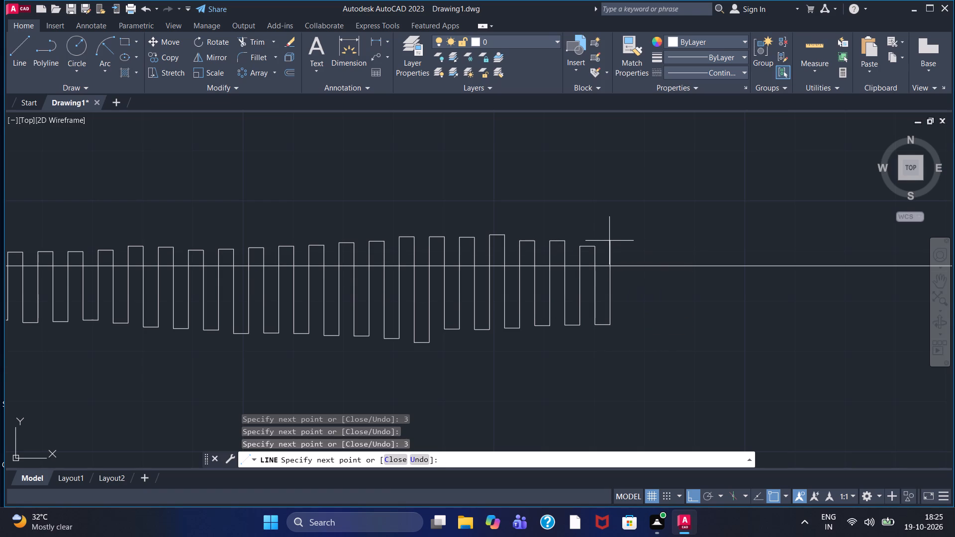
# Continue the row with two teeth about 17 units tall, each with a 3-unit top and a 3-unit bottom segment.
pyautogui.click(609, 241)
pyautogui.press('3')
pyautogui.press('Return')
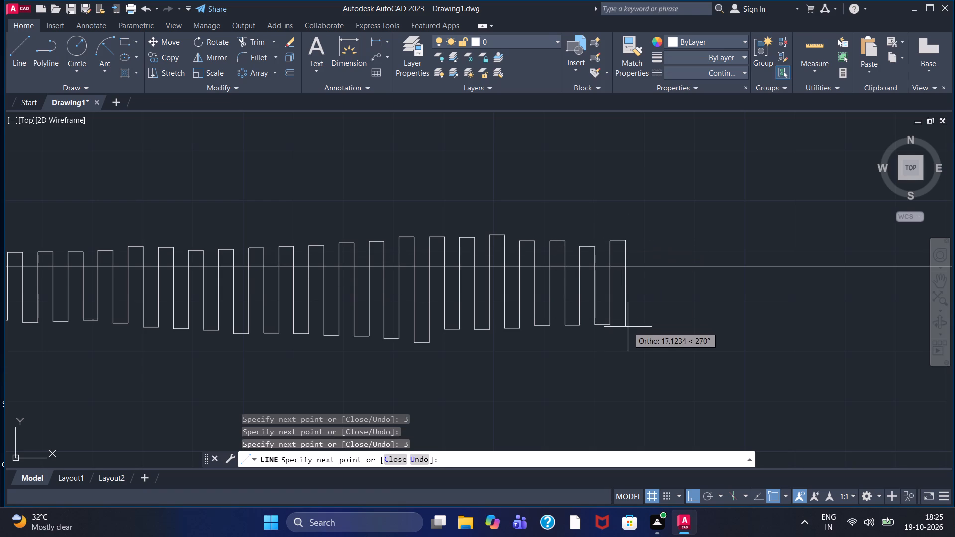
pyautogui.click(628, 327)
pyautogui.press('3')
pyautogui.press('Return')
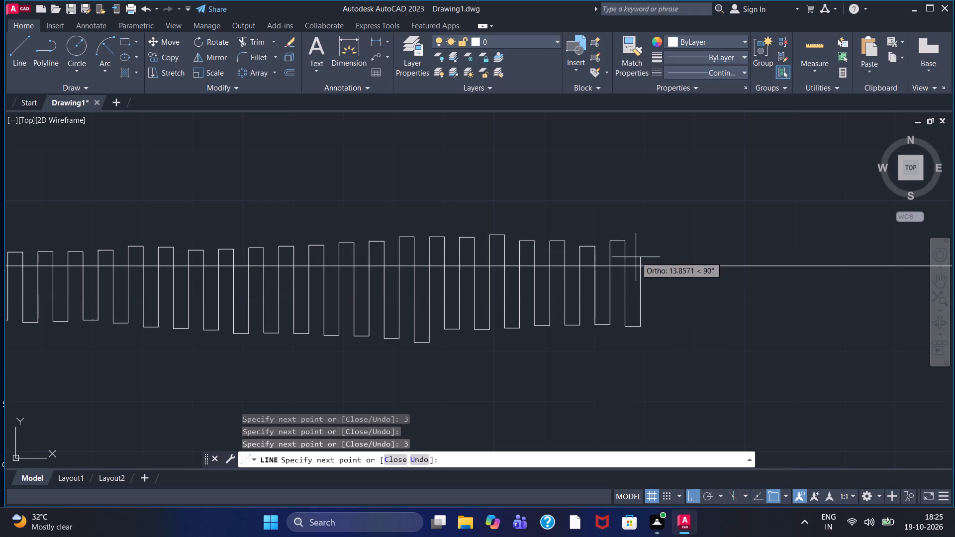
pyautogui.click(638, 240)
pyautogui.press('3')
pyautogui.press('Return')
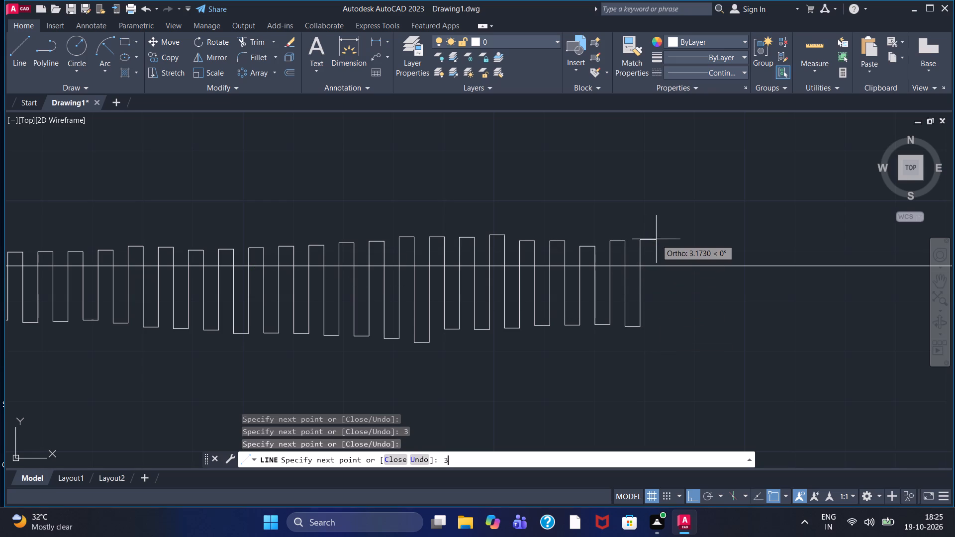
pyautogui.click(664, 326)
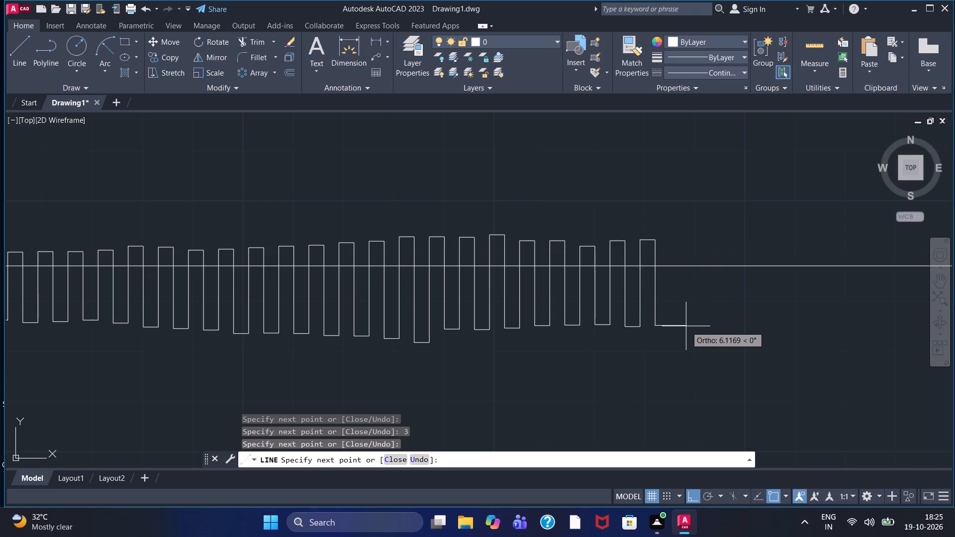
pyautogui.press('3')
pyautogui.press('Return')
# Add two teeth, the first rising about 17.5 units and the second about 17, each with a 3-unit top and bottom segment.
pyautogui.click(667, 238)
pyautogui.press('3')
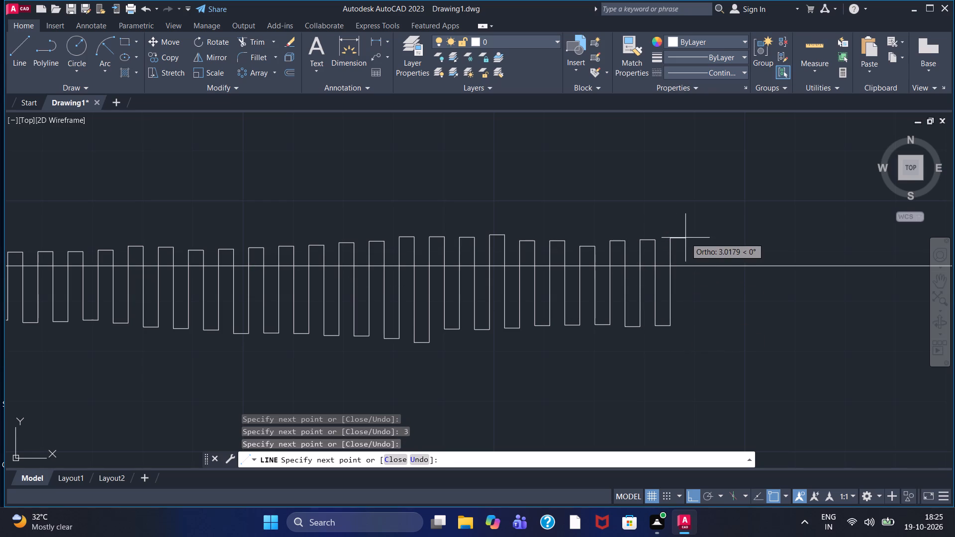
pyautogui.press('Return')
pyautogui.click(696, 324)
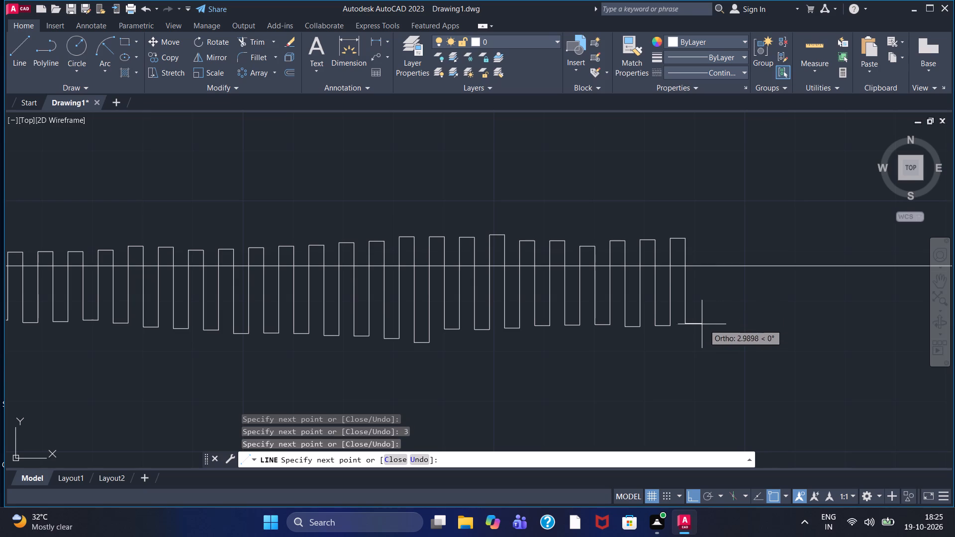
pyautogui.press('3')
pyautogui.press('Return')
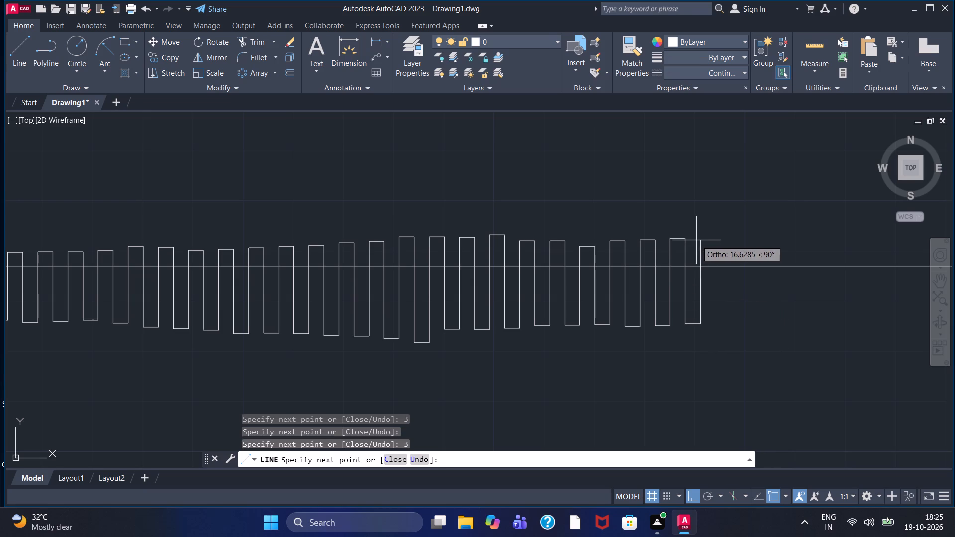
pyautogui.click(700, 238)
pyautogui.press('3')
pyautogui.press('Return')
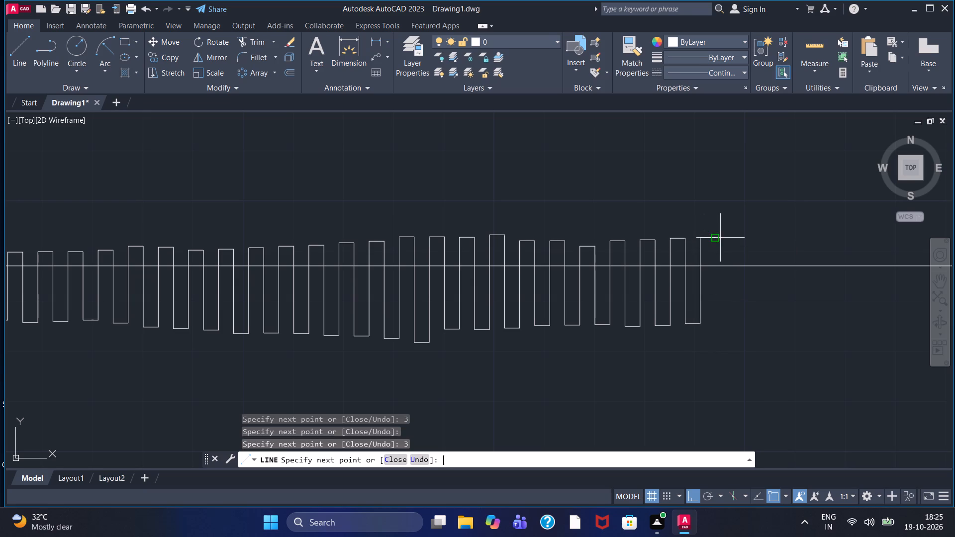
pyautogui.click(737, 323)
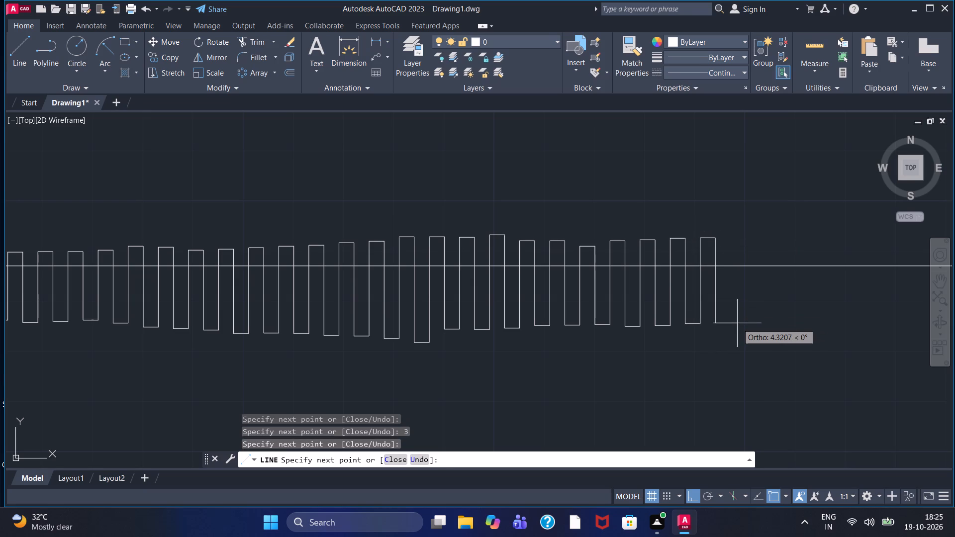
pyautogui.press('3')
pyautogui.press('Return')
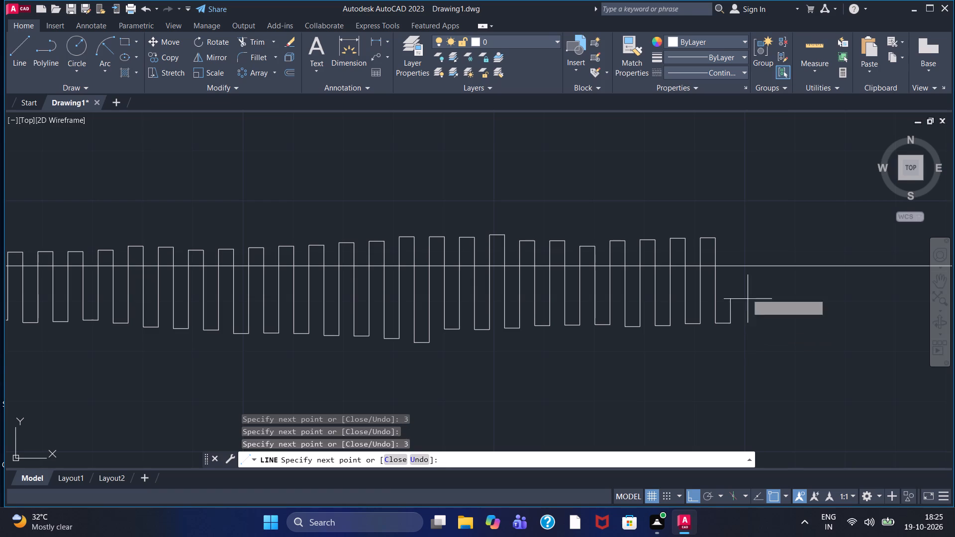
# Draw two teeth rising about 17 units and dropping about 16, each with a 3-unit top and a 3-unit bottom segment.
pyautogui.click(739, 239)
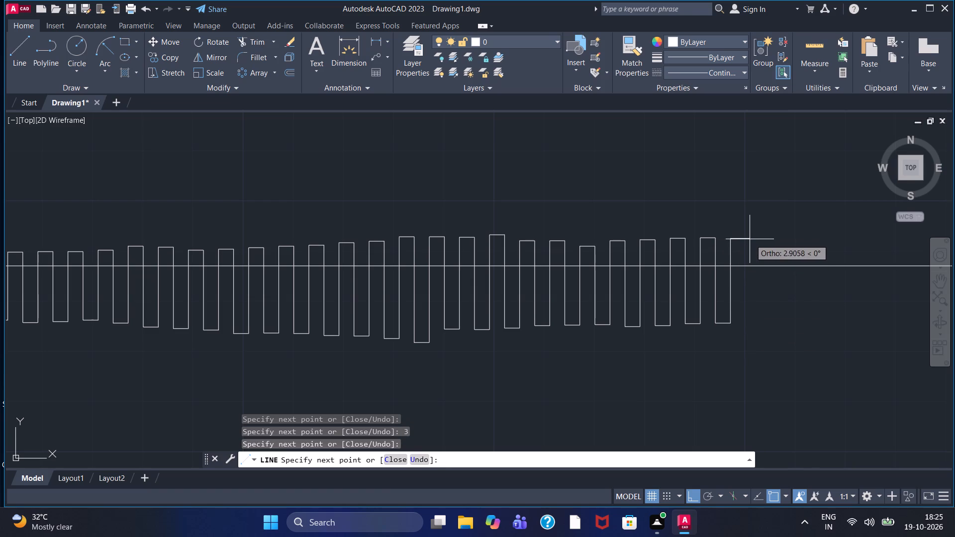
pyautogui.press('3')
pyautogui.press('Return')
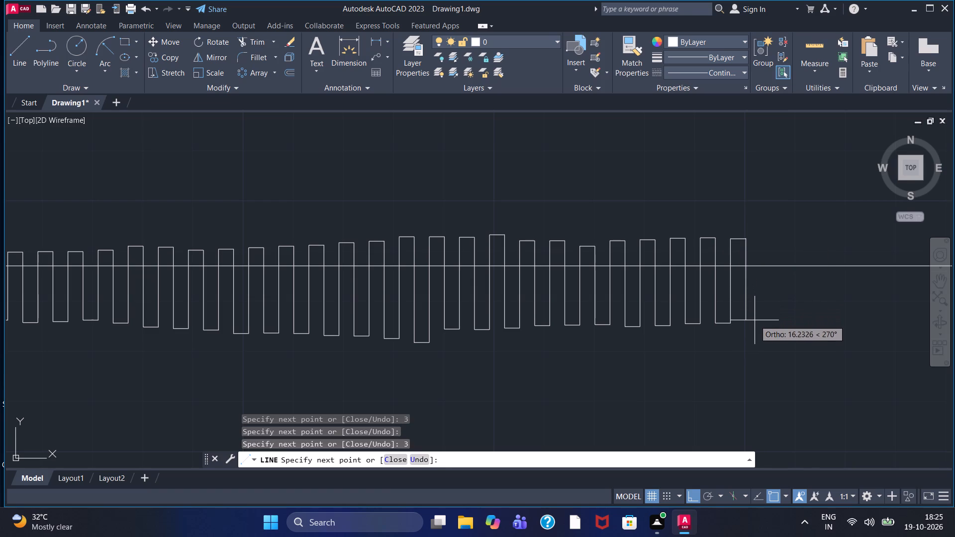
pyautogui.click(755, 320)
pyautogui.press('3')
pyautogui.press('Return')
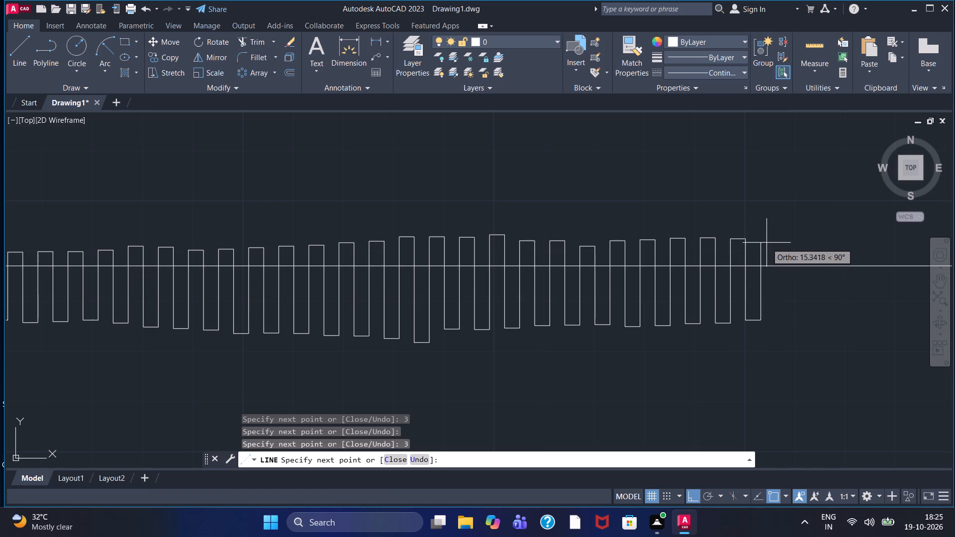
pyautogui.click(766, 237)
pyautogui.moveTo(766, 236); pyautogui.dragTo(543, 262, button='middle')
pyautogui.scroll(-1, 763, 236)
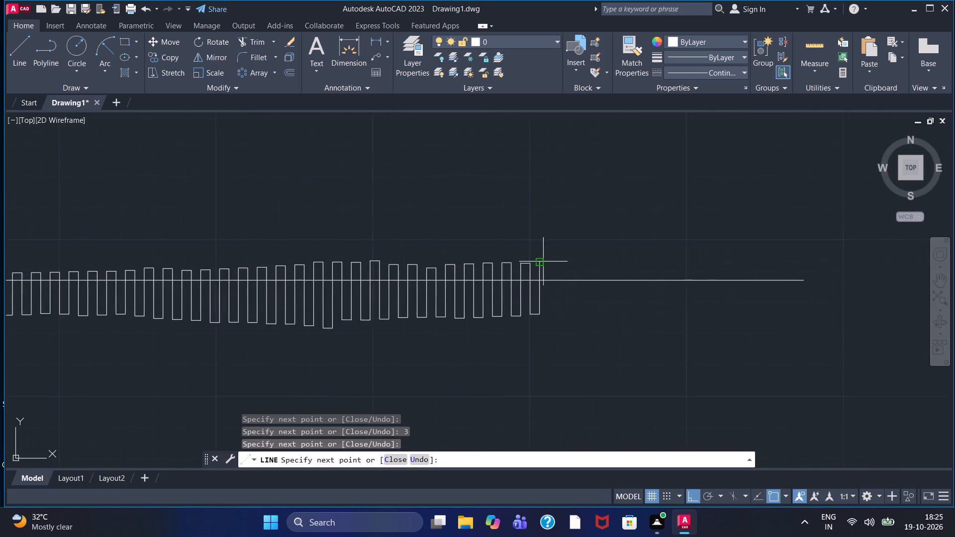
pyautogui.scroll(1, 543, 262)
pyautogui.press('3')
pyautogui.press('Return')
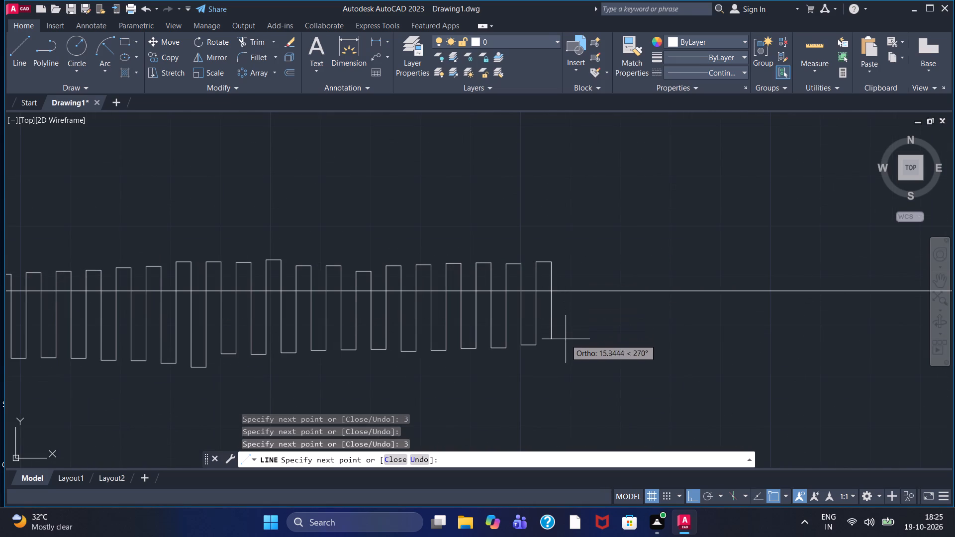
pyautogui.click(566, 342)
pyautogui.press('3')
pyautogui.press('Return')
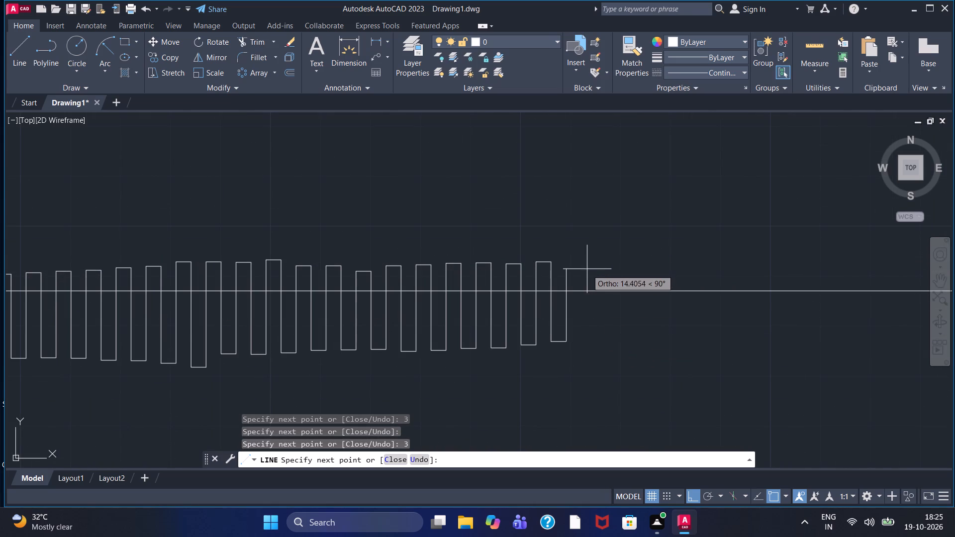
# Continue the row with two teeth about 15.5 units tall, each with a 3-unit top and a 3-unit bottom segment.
pyautogui.click(584, 265)
pyautogui.press('3')
pyautogui.press('Return')
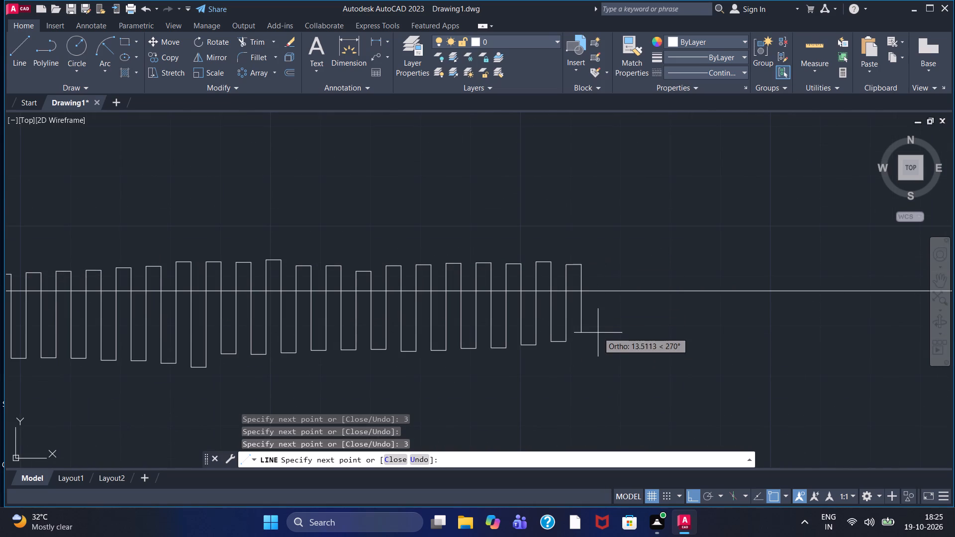
pyautogui.click(598, 343)
pyautogui.press('3')
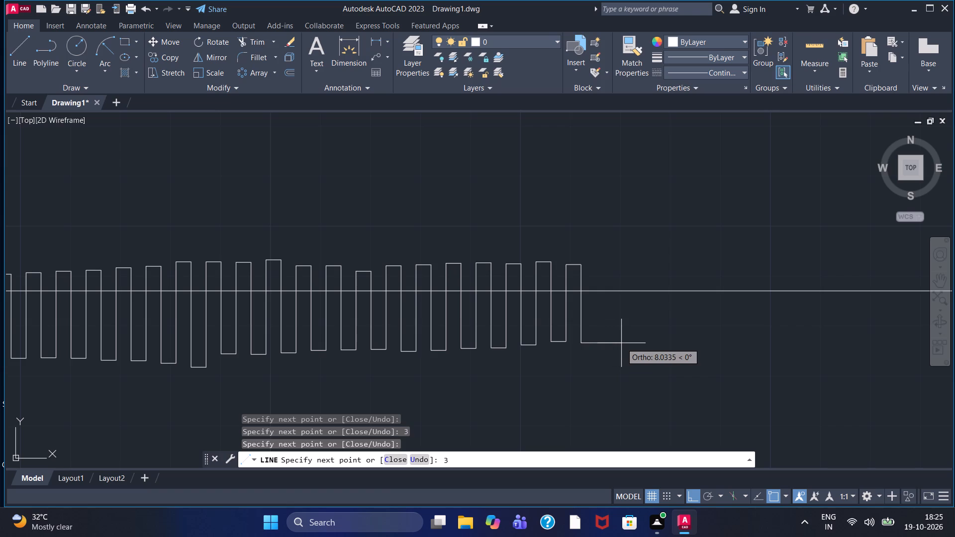
pyautogui.press('Return')
pyautogui.click(606, 264)
pyautogui.press('3')
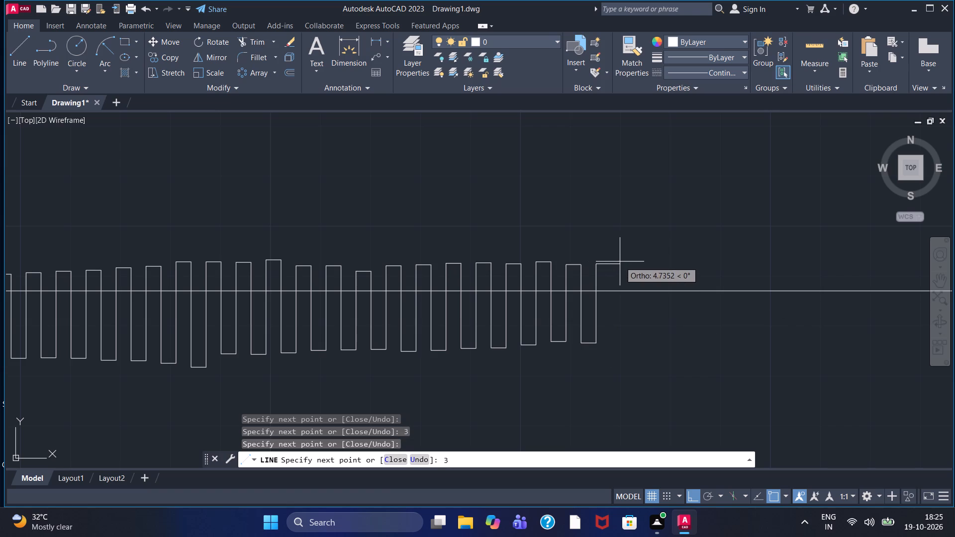
pyautogui.press('Return')
pyautogui.click(624, 342)
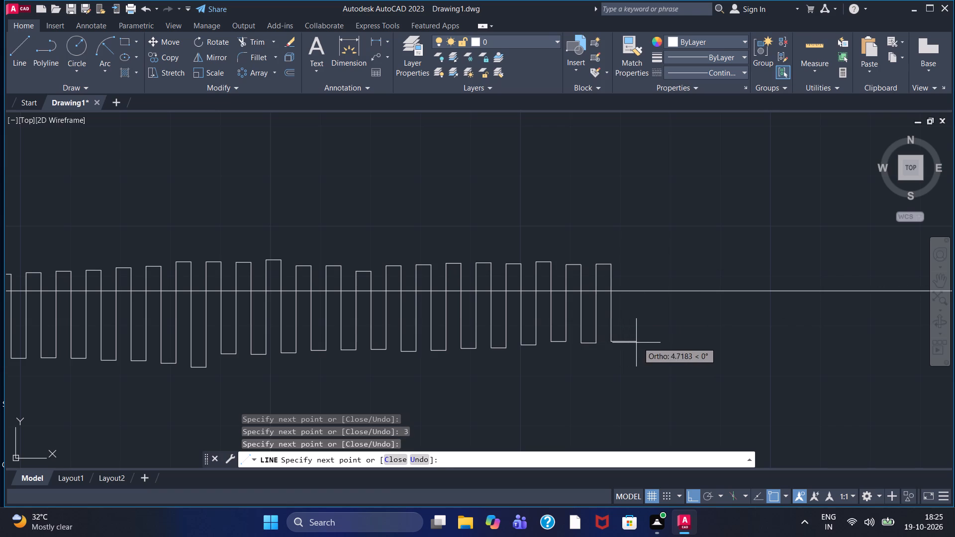
pyautogui.press('3')
pyautogui.press('Return')
# Add two teeth about 16 units tall to the row, each with a 3-unit top and a 3-unit bottom segment.
pyautogui.click(636, 262)
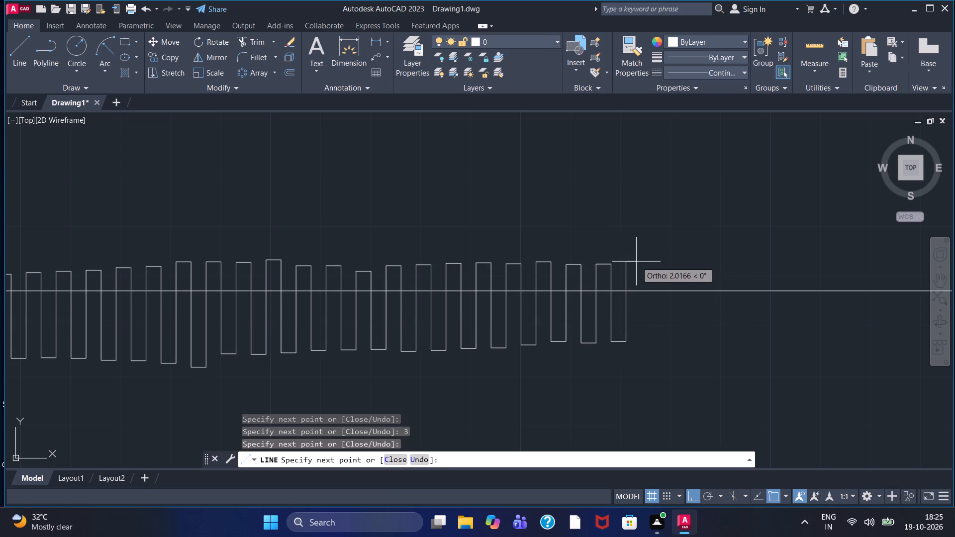
pyautogui.press('3')
pyautogui.press('Return')
pyautogui.click(678, 344)
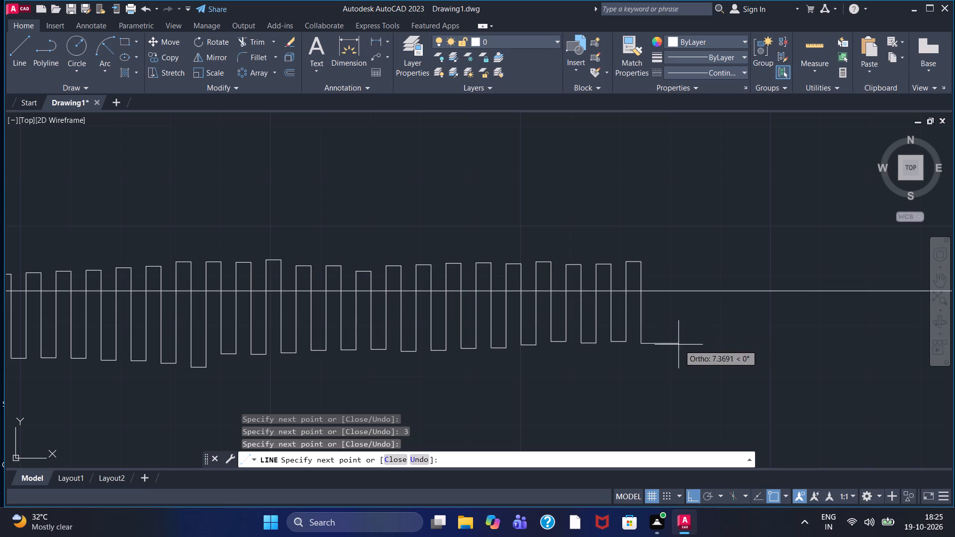
pyautogui.press('3')
pyautogui.press('Return')
pyautogui.click(668, 262)
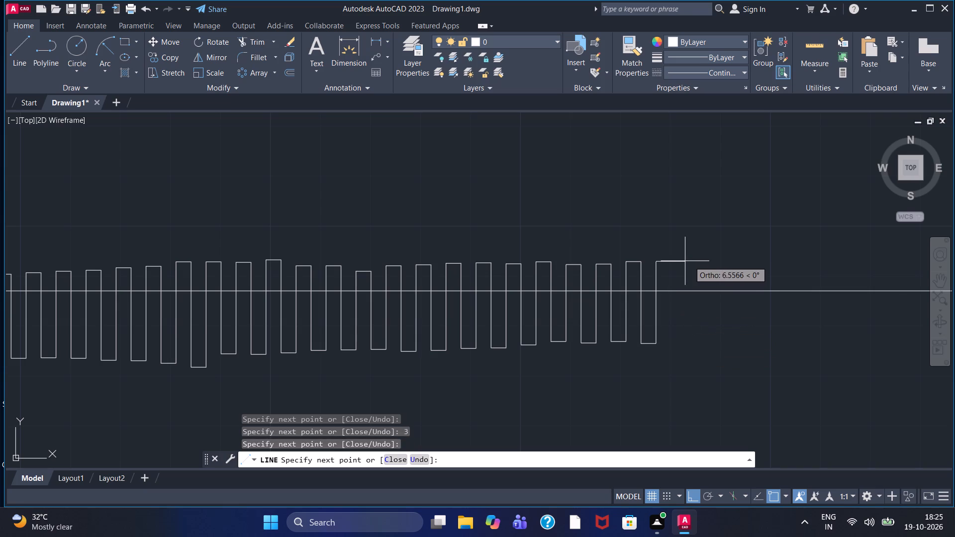
pyautogui.press('3')
pyautogui.press('Return')
pyautogui.click(696, 342)
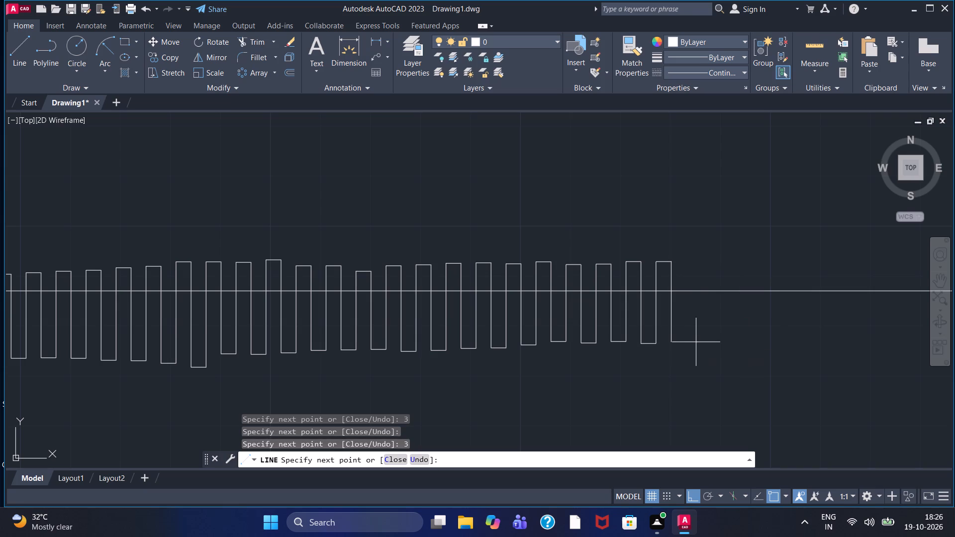
pyautogui.press('3')
pyautogui.press('Return')
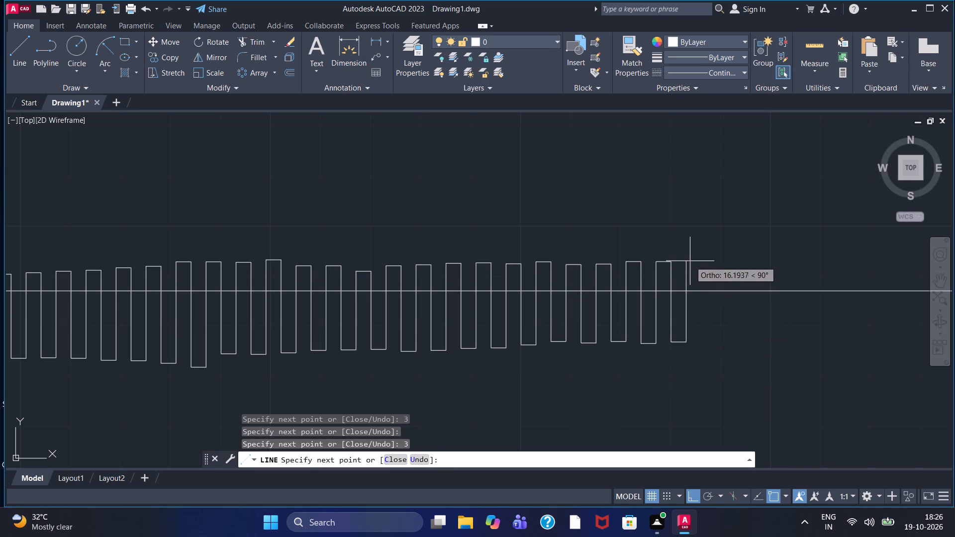
# Draw two more teeth about 15 to 16 units tall, each with a 3-unit top and a 3-unit bottom segment.
pyautogui.click(693, 264)
pyautogui.press('3')
pyautogui.press('Return')
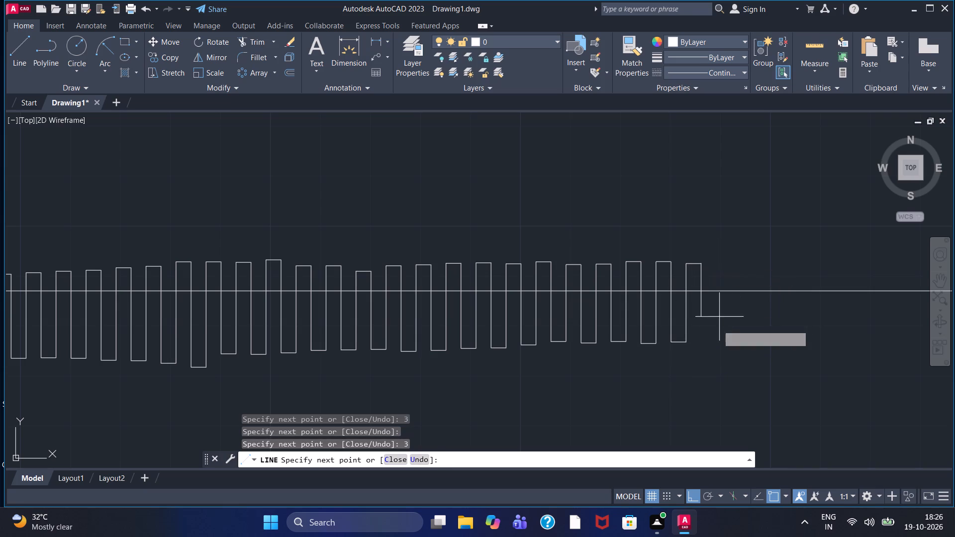
pyautogui.click(716, 341)
pyautogui.press('3')
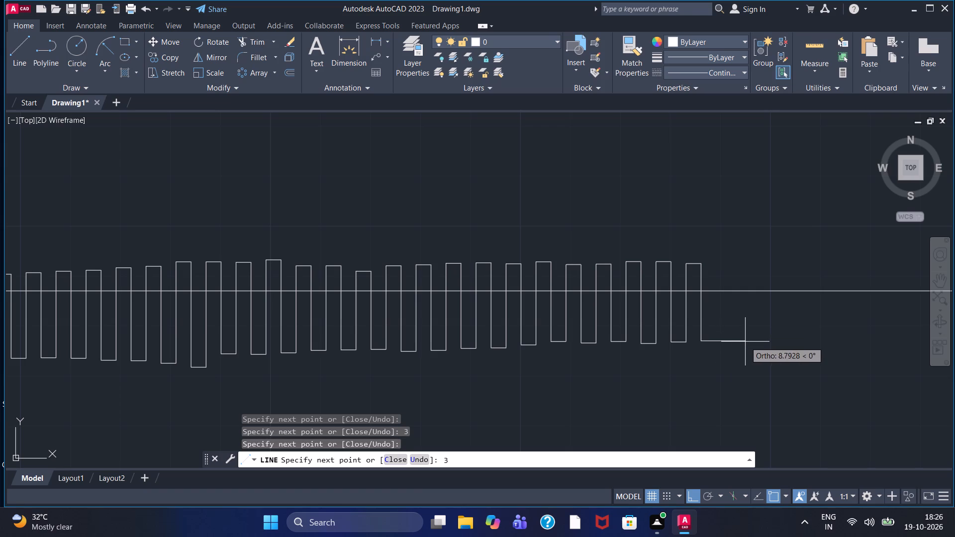
pyautogui.press('Return')
pyautogui.moveTo(720, 258); pyautogui.dragTo(471, 274, button='middle')
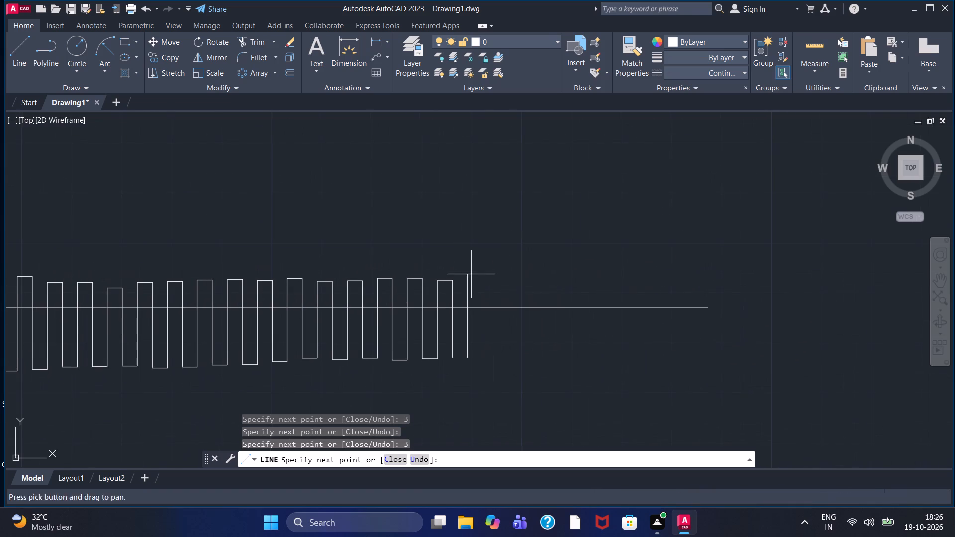
pyautogui.click(474, 283)
pyautogui.press('3')
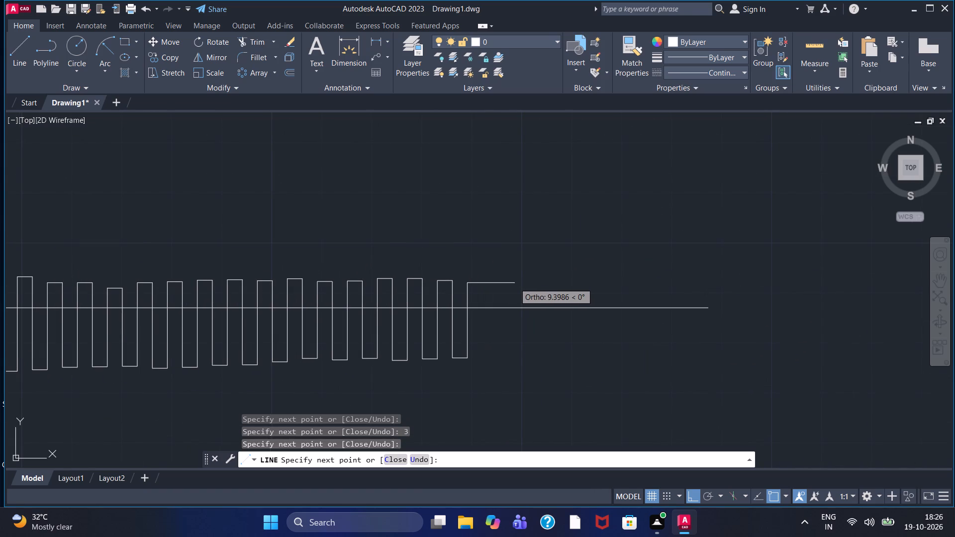
pyautogui.press('Return')
pyautogui.click(504, 361)
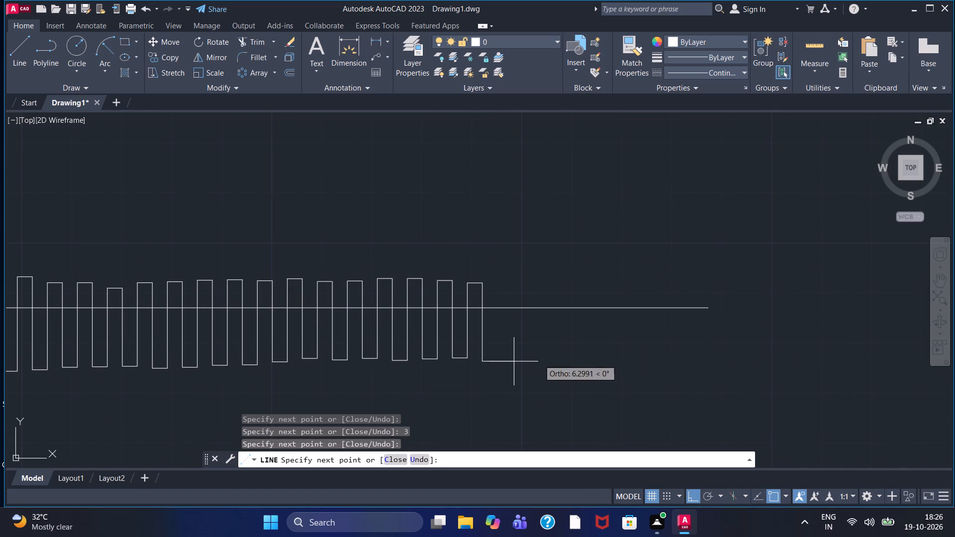
pyautogui.press('3')
pyautogui.press('Return')
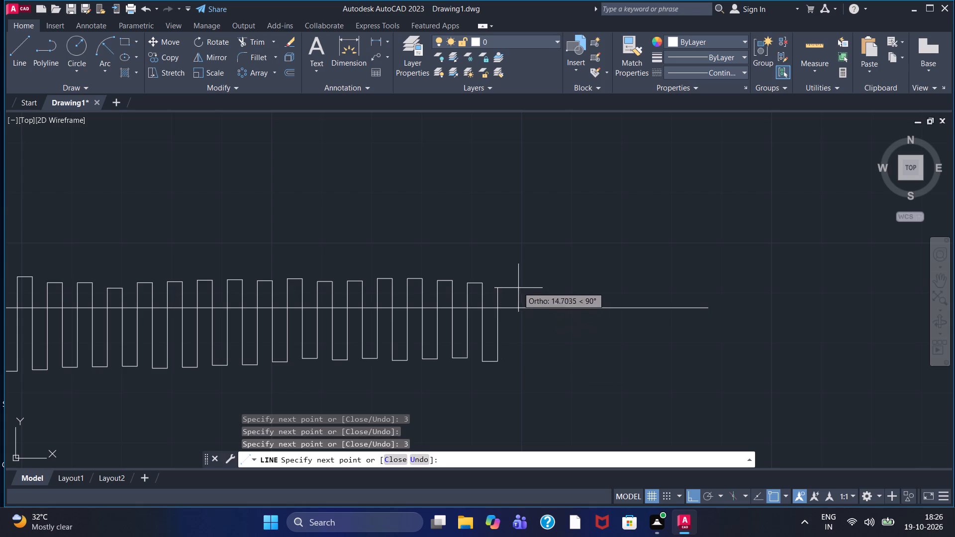
# Add two teeth about 16 units tall to the row, each with a 3-unit top and a 3-unit bottom segment.
pyautogui.click(511, 281)
pyautogui.press('3')
pyautogui.press('Return')
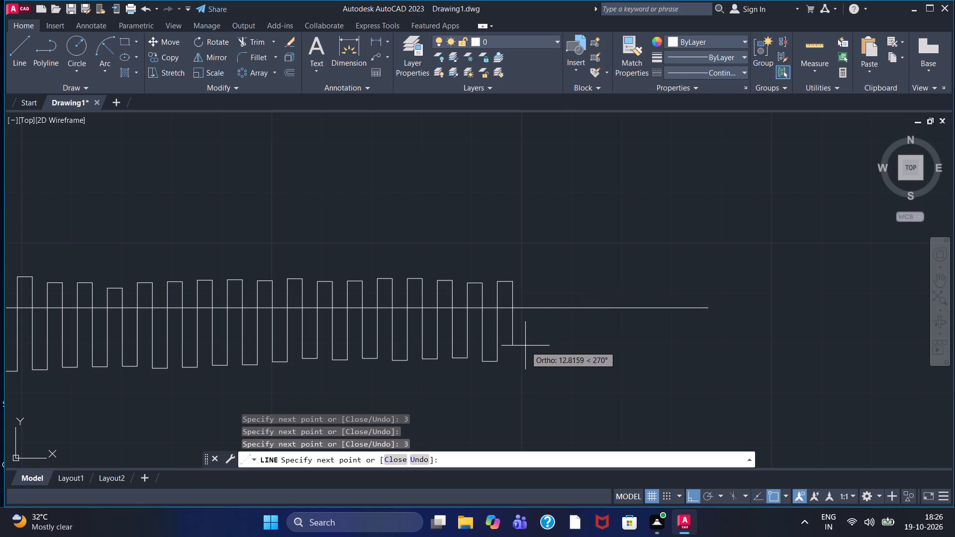
pyautogui.click(528, 361)
pyautogui.press('3')
pyautogui.press('Return')
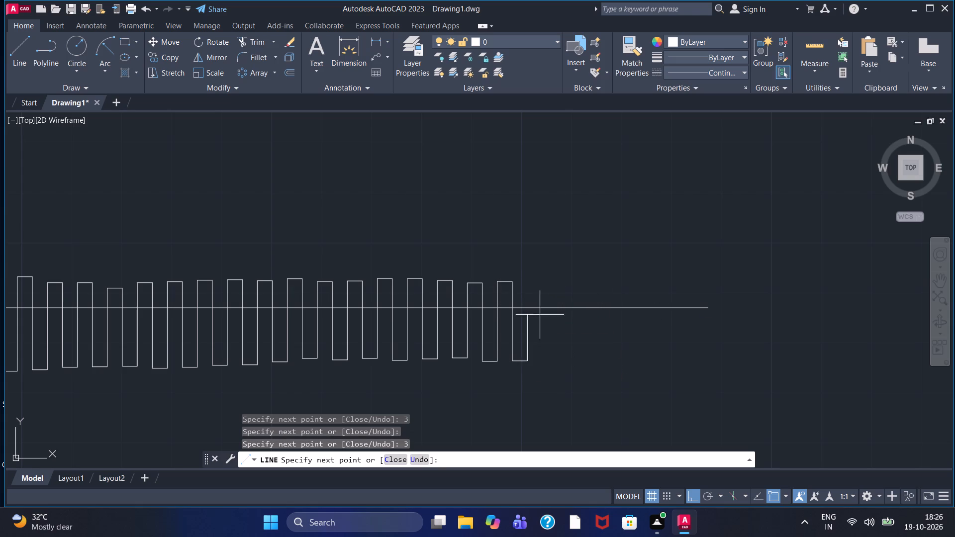
pyautogui.click(531, 281)
pyautogui.press('3')
pyautogui.press('Return')
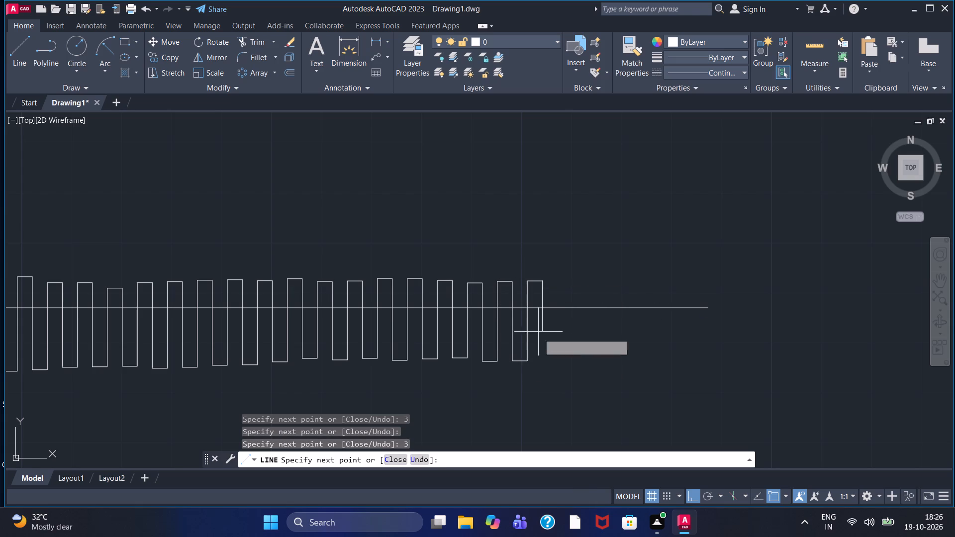
pyautogui.click(544, 359)
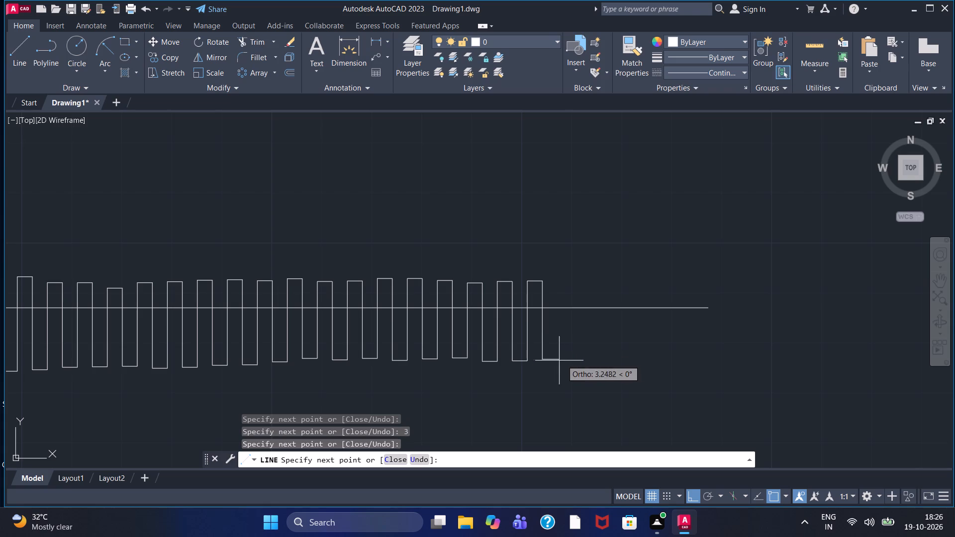
pyautogui.press('3')
pyautogui.press('Return')
# Continue the row with two teeth about 16 to 18 units tall, each with a 3-unit top and a 3-unit bottom segment.
pyautogui.click(559, 281)
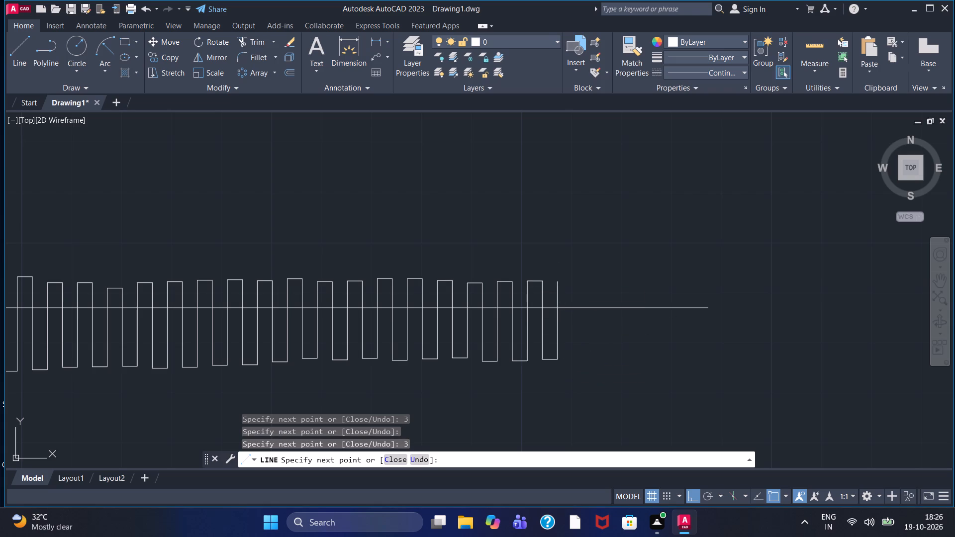
pyautogui.press('3')
pyautogui.press('Return')
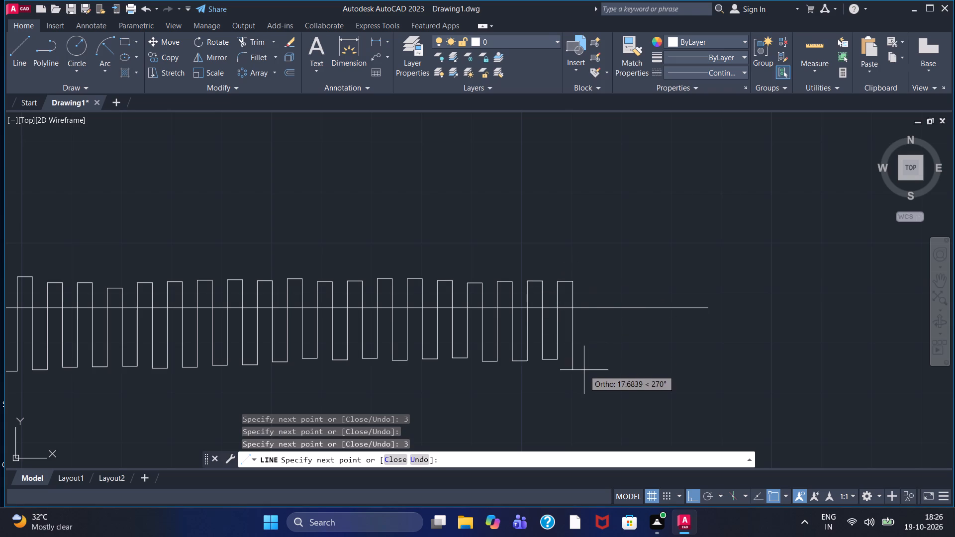
pyautogui.click(584, 370)
pyautogui.press('3')
pyautogui.press('Return')
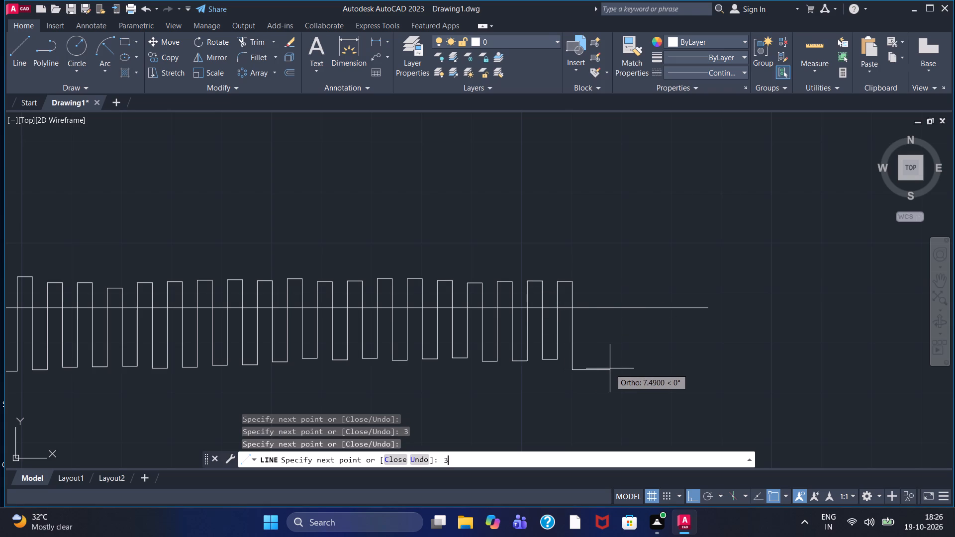
pyautogui.click(588, 278)
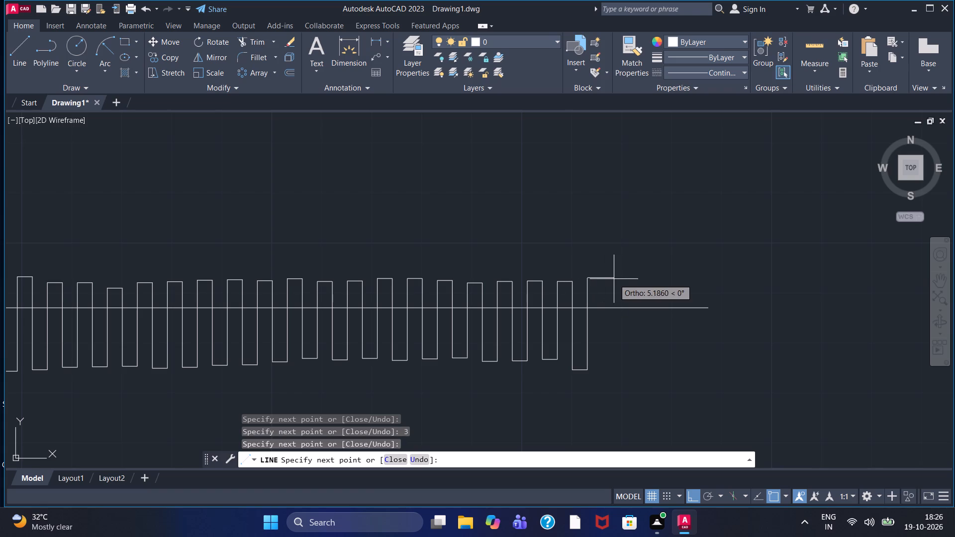
pyautogui.press('3')
pyautogui.press('Return')
pyautogui.click(610, 364)
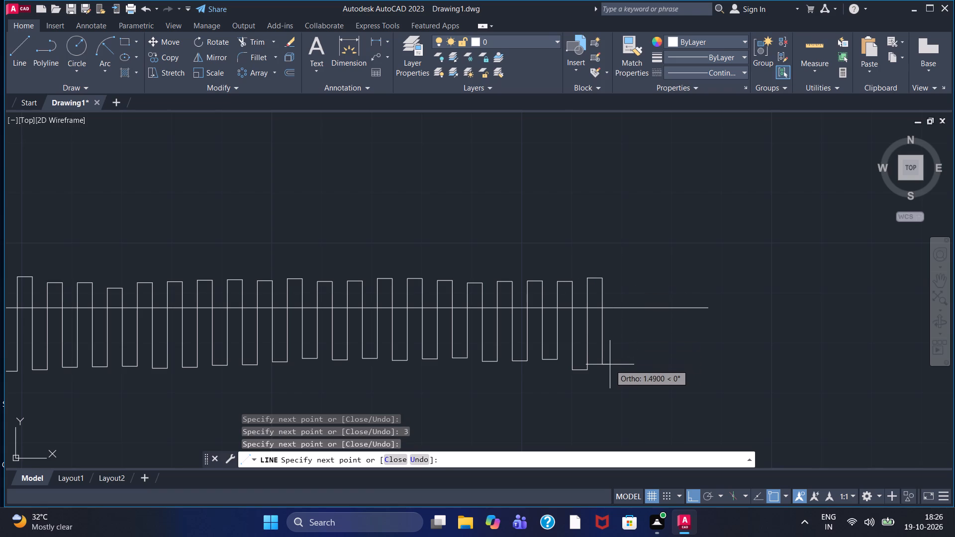
pyautogui.press('3')
pyautogui.press('Return')
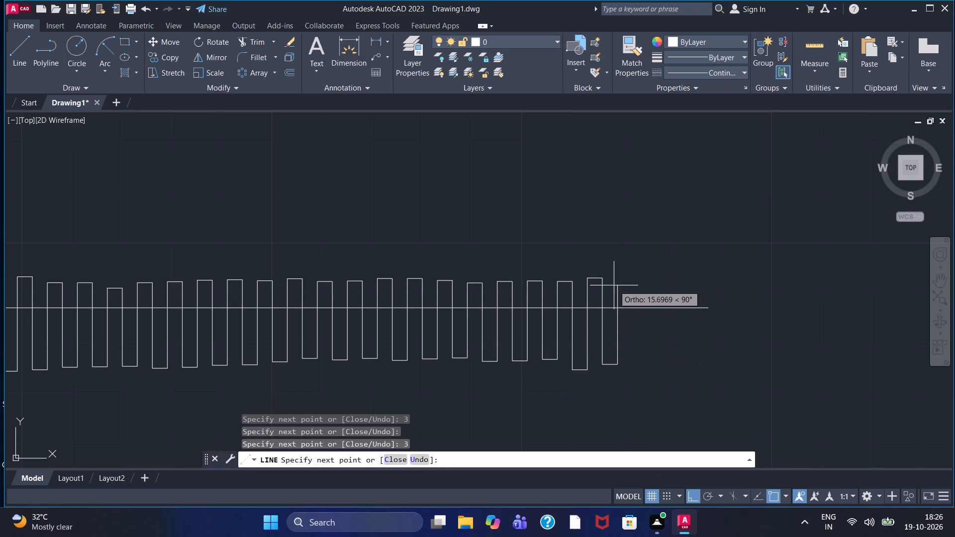
# Draw two more teeth about 17 units tall, each with a 3-unit top and a 3-unit bottom segment.
pyautogui.click(614, 279)
pyautogui.press('3')
pyautogui.press('Return')
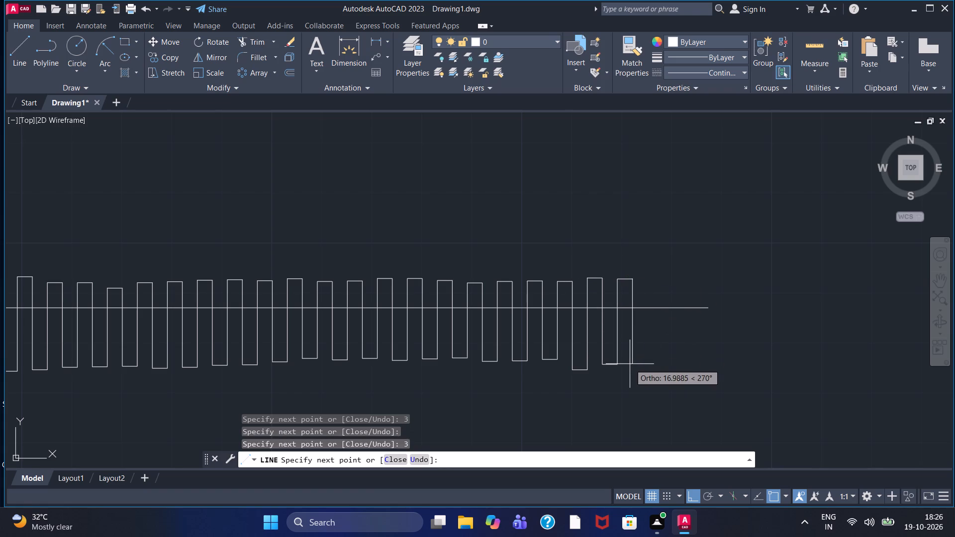
pyautogui.click(630, 364)
pyautogui.press('3')
pyautogui.press('Return')
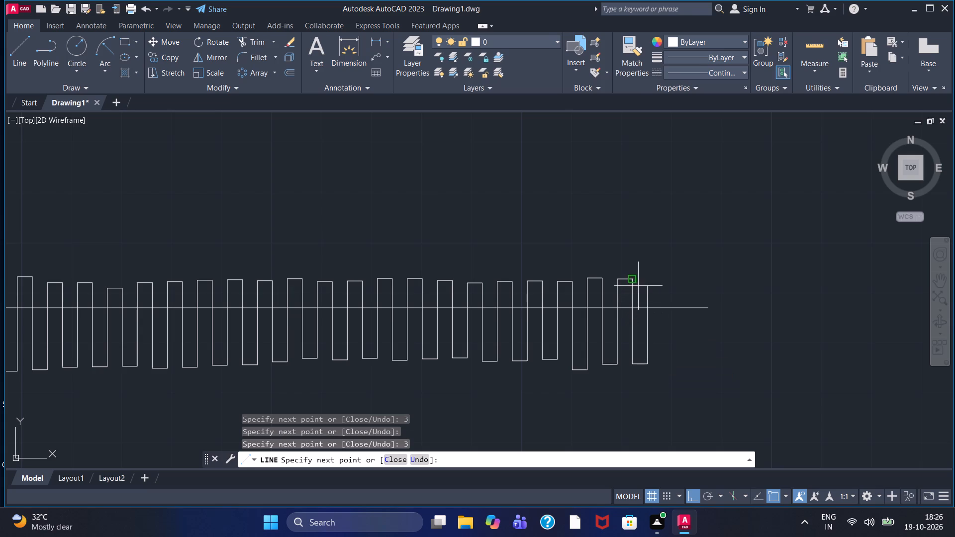
pyautogui.click(646, 279)
pyautogui.press('3')
pyautogui.press('Return')
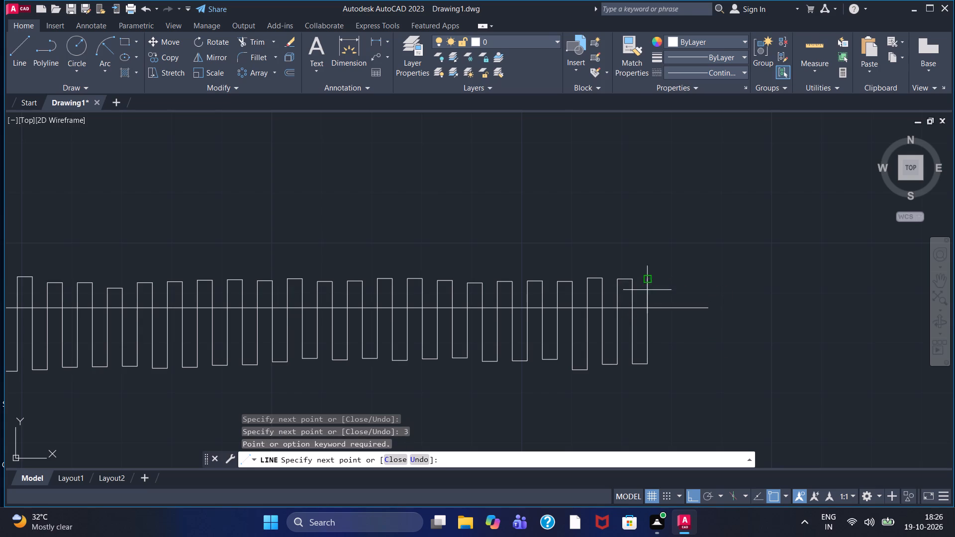
pyautogui.press('3')
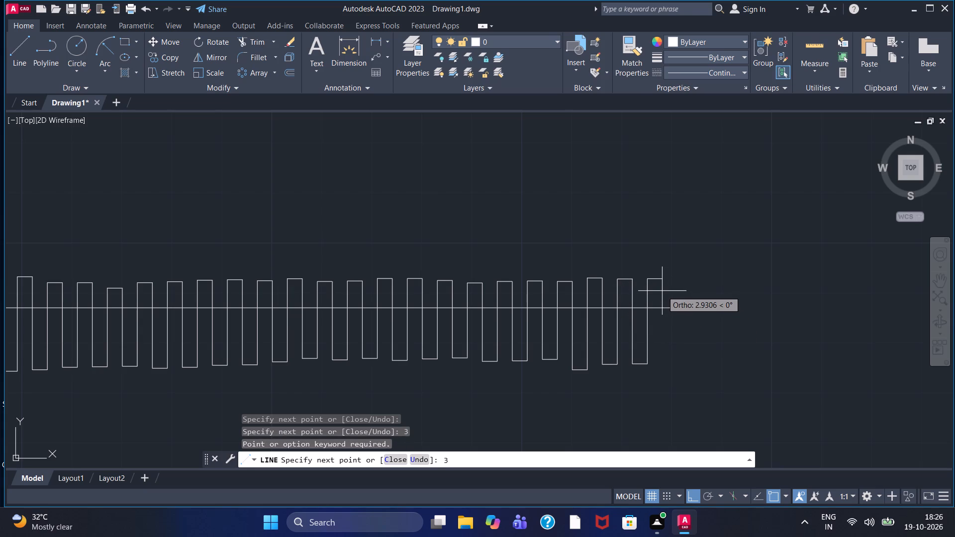
pyautogui.press('Return')
pyautogui.click(672, 366)
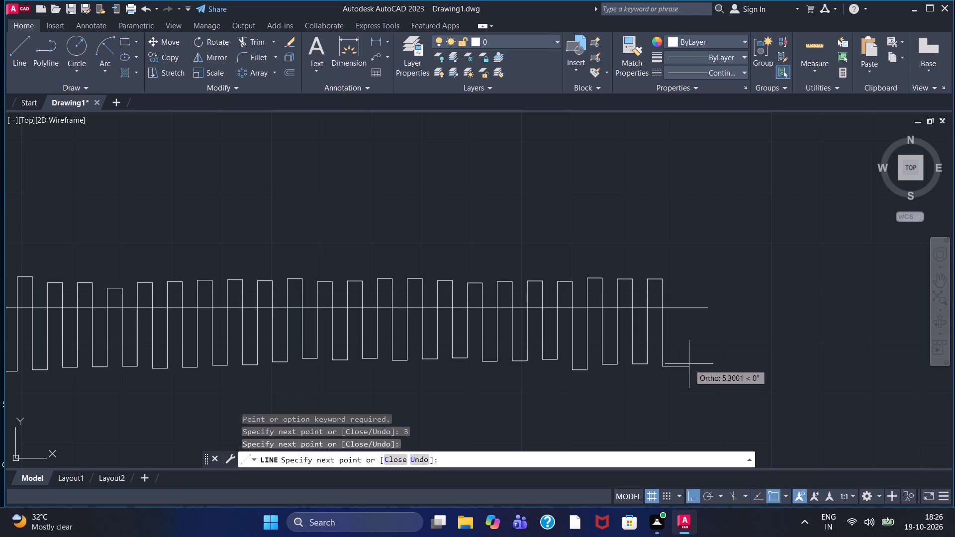
pyautogui.press('3')
pyautogui.press('Return')
# Draw the last tooth about 16 units tall with 3-unit top and bottom segments, and end the outline at the horizontal line's endpoint.
pyautogui.click(675, 283)
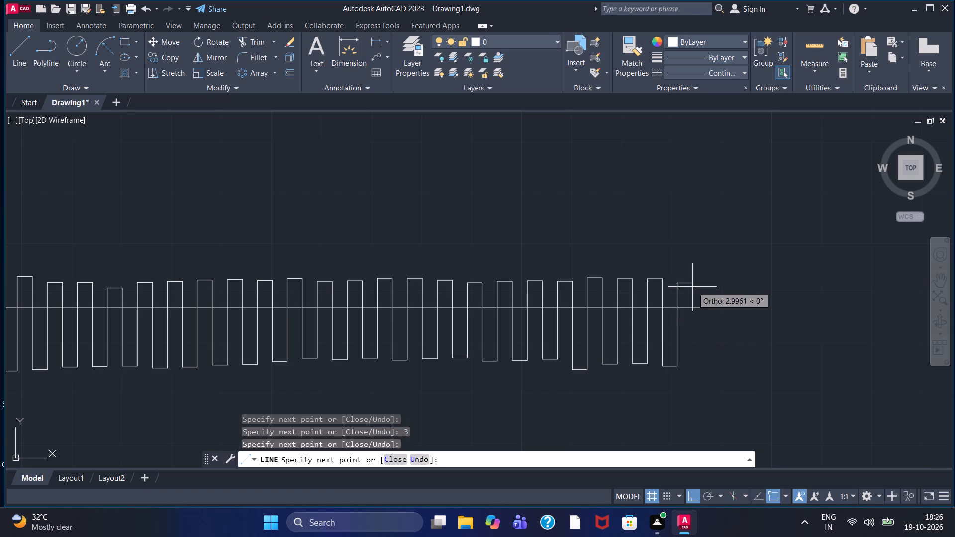
pyautogui.press('3')
pyautogui.press('Return')
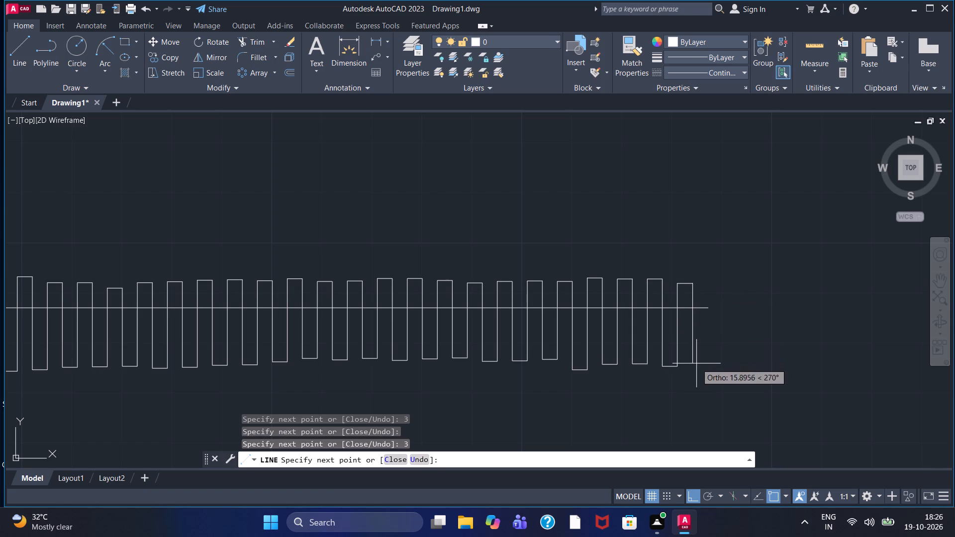
pyautogui.click(696, 364)
pyautogui.press('3')
pyautogui.press('Return')
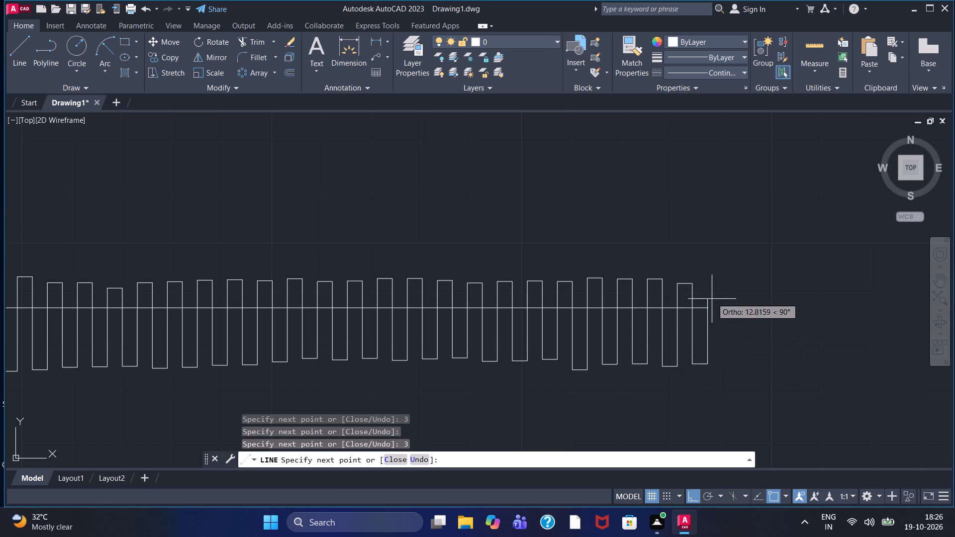
pyautogui.click(710, 316)
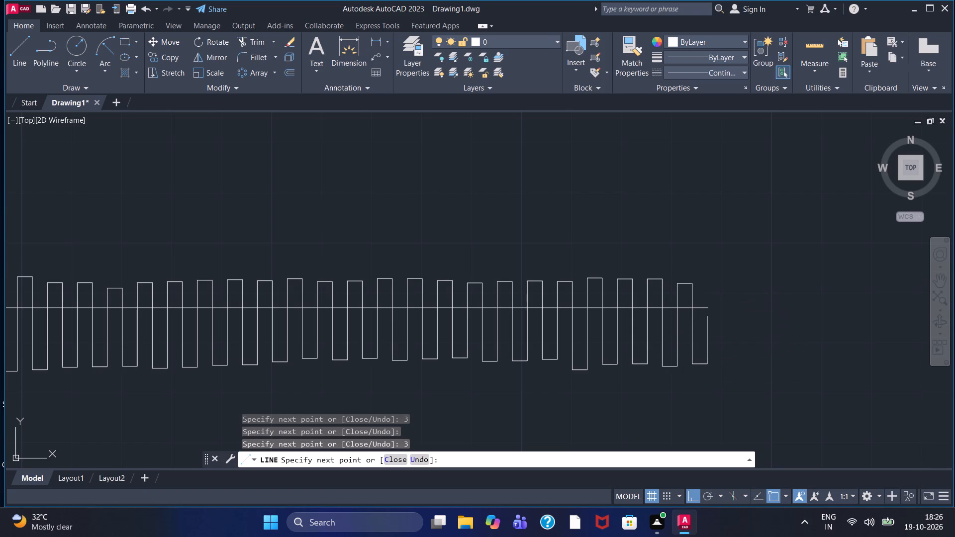
pyautogui.click(708, 305)
pyautogui.rightClick(669, 269)
pyautogui.click(730, 274)
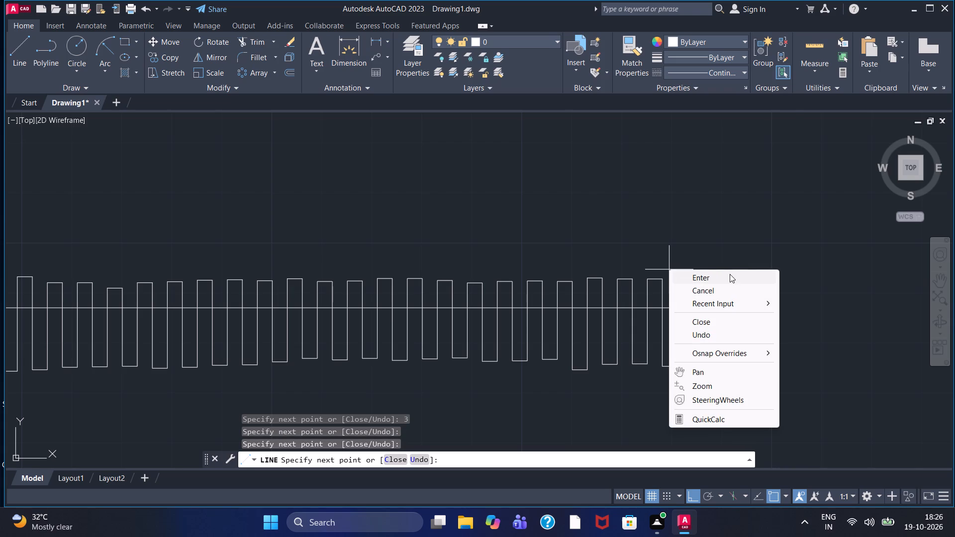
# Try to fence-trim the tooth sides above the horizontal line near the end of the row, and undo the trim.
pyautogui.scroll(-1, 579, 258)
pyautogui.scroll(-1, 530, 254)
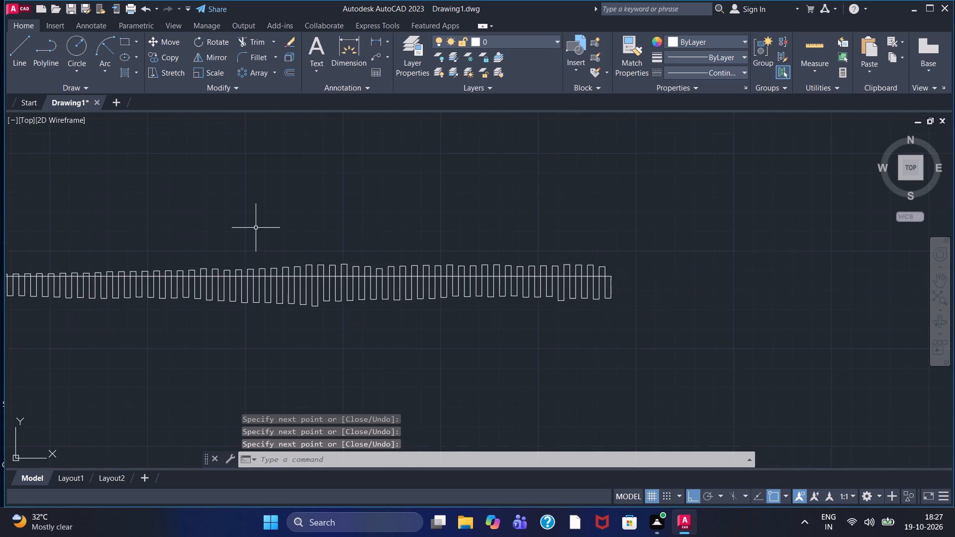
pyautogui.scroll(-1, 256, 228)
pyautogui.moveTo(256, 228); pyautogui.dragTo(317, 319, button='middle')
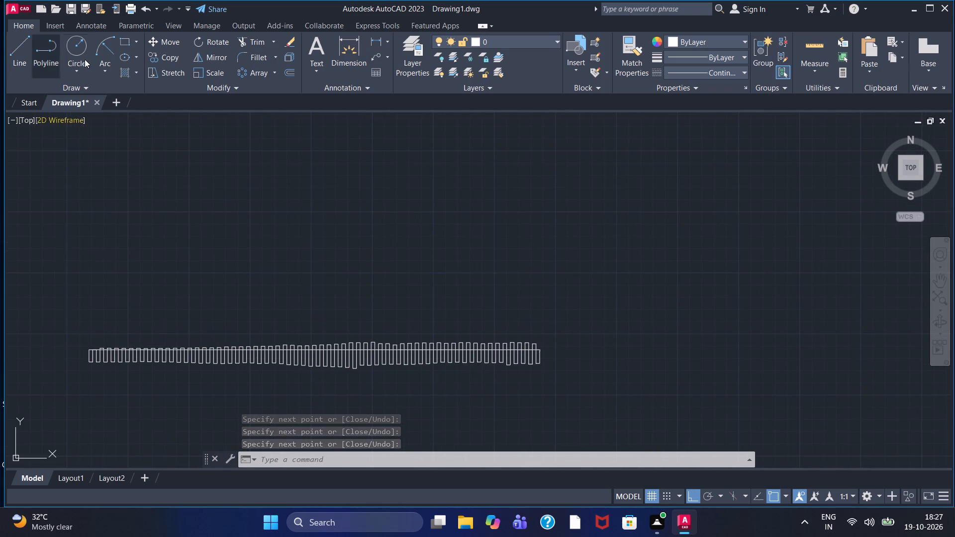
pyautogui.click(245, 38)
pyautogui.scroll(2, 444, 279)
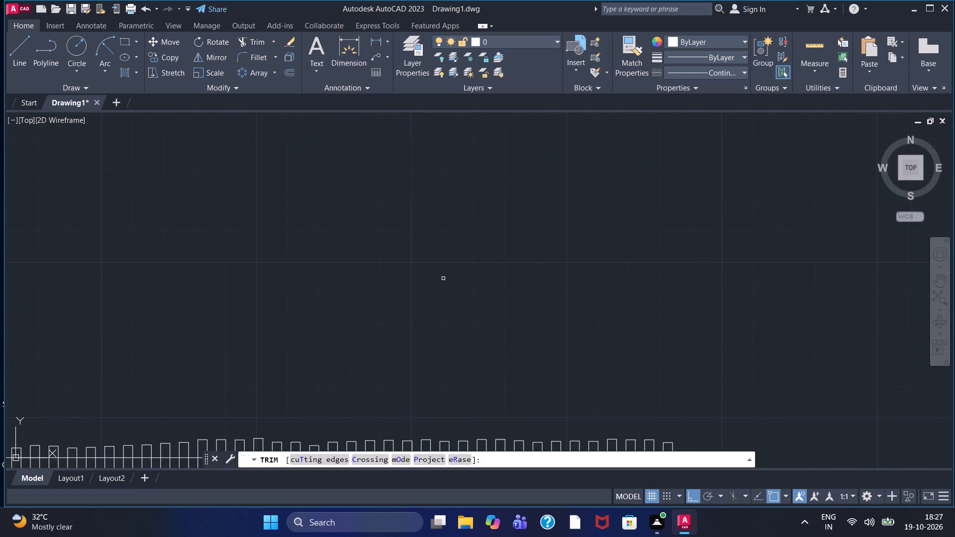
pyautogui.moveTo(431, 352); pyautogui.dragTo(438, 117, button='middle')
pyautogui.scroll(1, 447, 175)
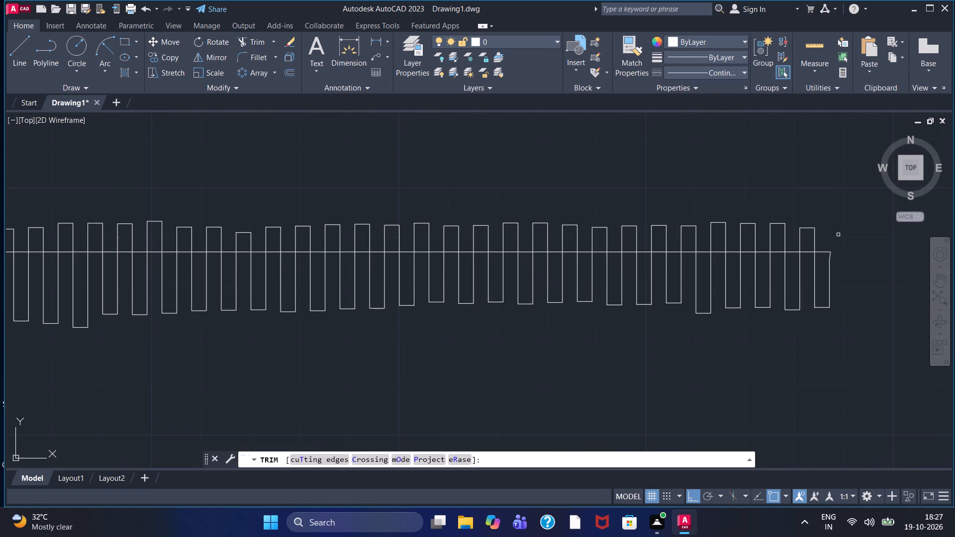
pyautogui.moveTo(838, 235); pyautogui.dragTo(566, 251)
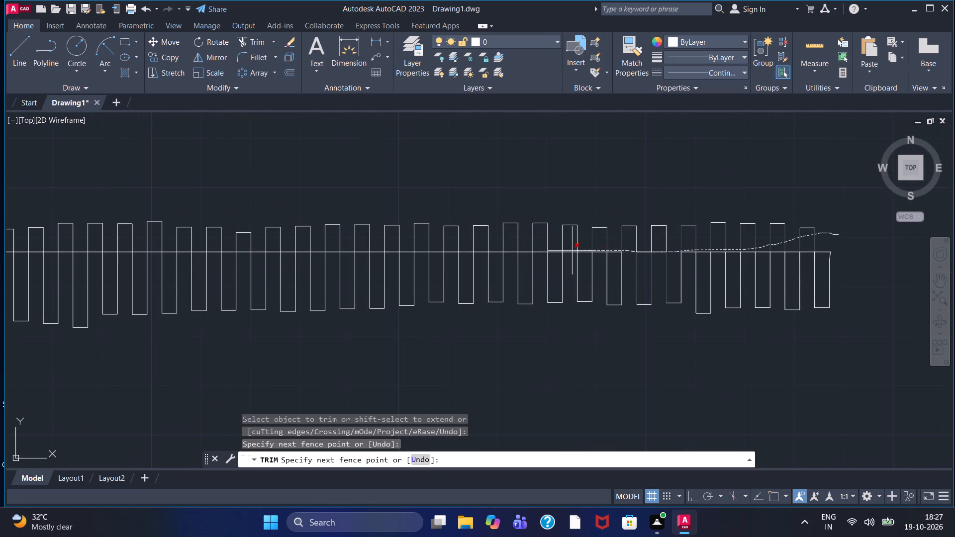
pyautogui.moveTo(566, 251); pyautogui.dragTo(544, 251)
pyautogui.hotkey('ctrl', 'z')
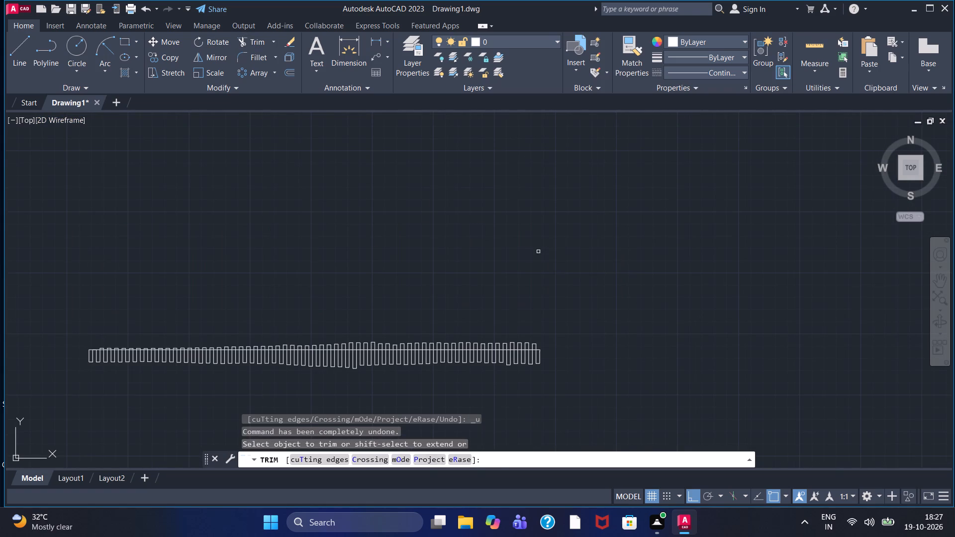
# Trim the sides of the last 16 teeth where they rise above the horizontal line, using one freehand fence.
pyautogui.scroll(2, 440, 314)
pyautogui.moveTo(458, 337); pyautogui.dragTo(478, 237, button='middle')
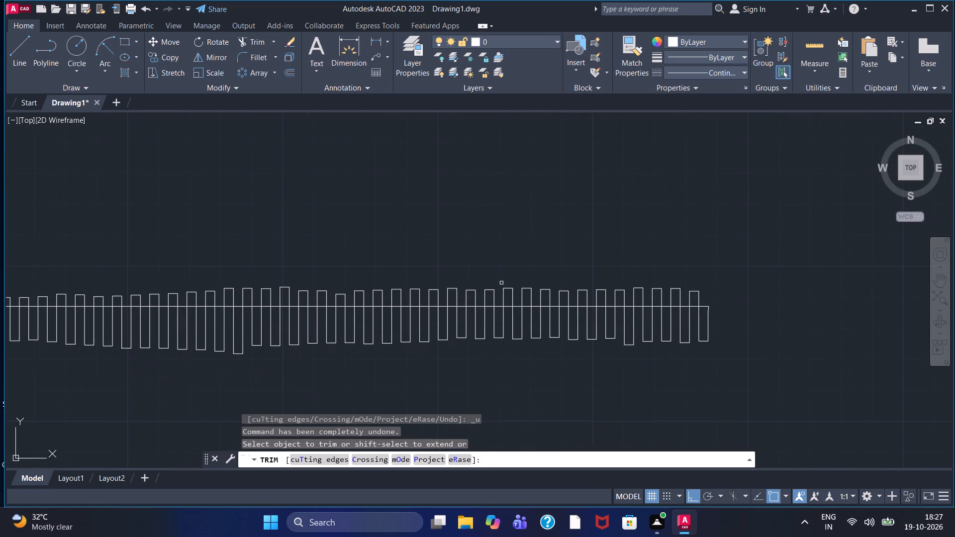
pyautogui.scroll(1, 501, 283)
pyautogui.click(242, 42)
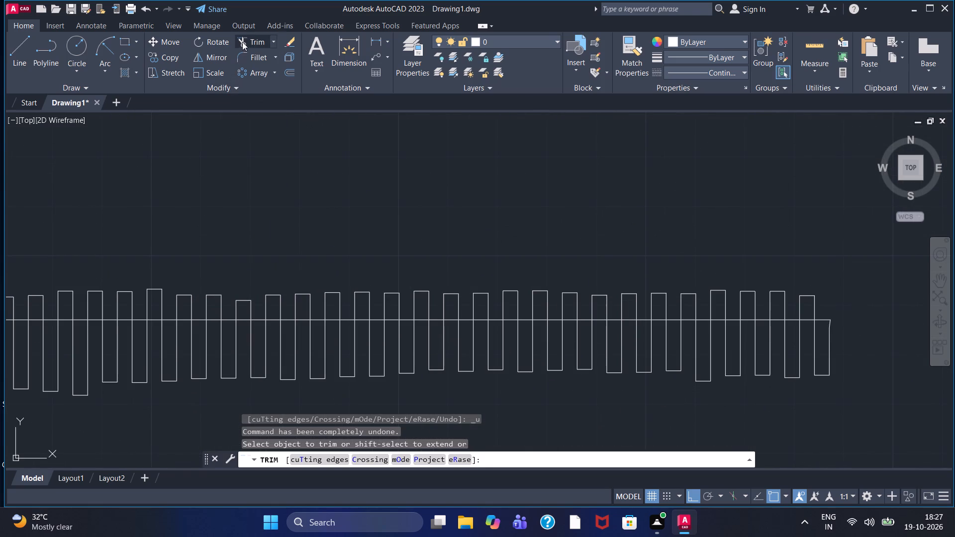
pyautogui.moveTo(831, 297); pyautogui.dragTo(761, 306)
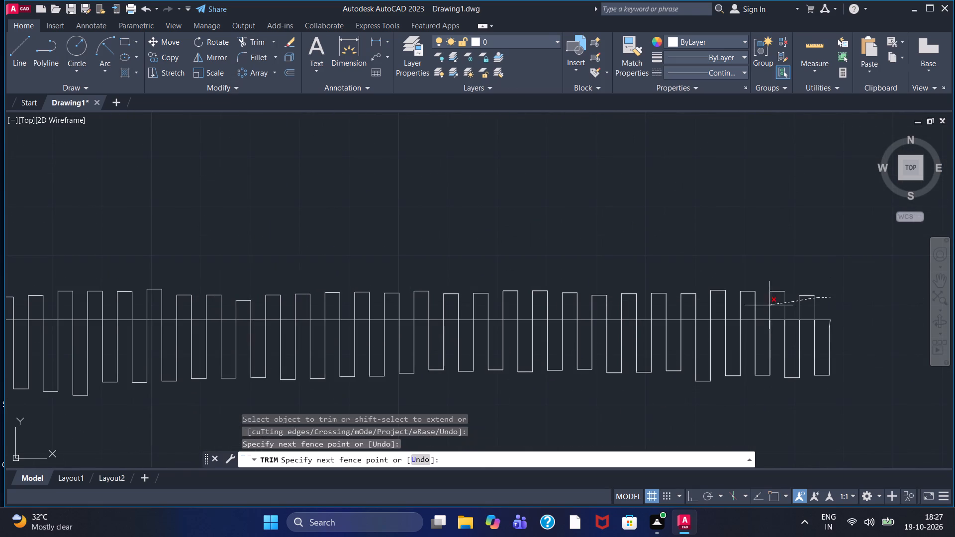
pyautogui.moveTo(761, 306); pyautogui.dragTo(386, 319)
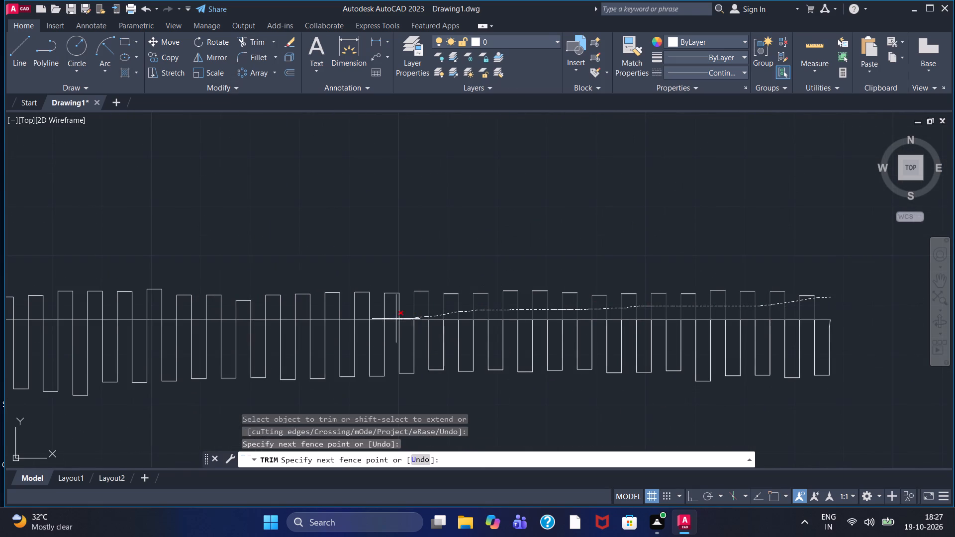
pyautogui.moveTo(386, 319); pyautogui.dragTo(343, 315)
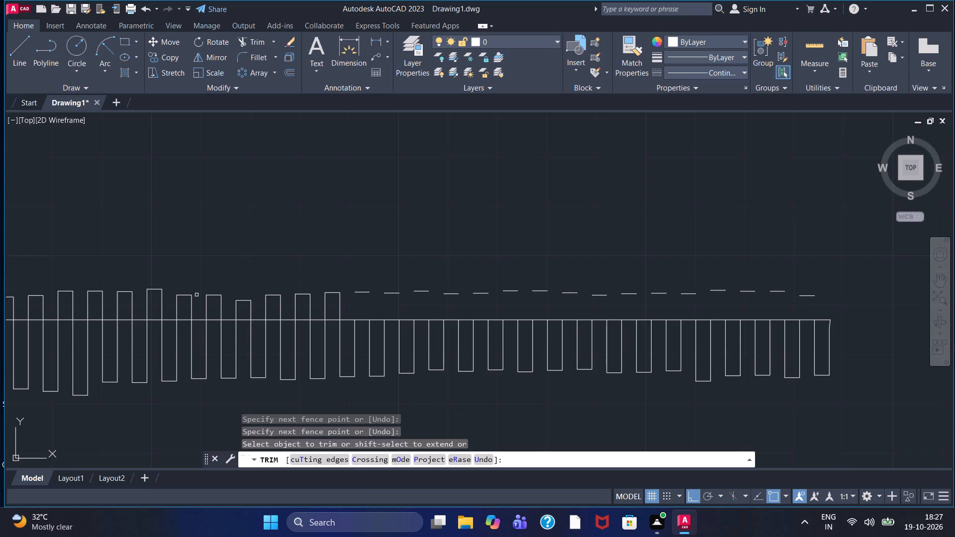
# Trim the sides of the next 16 teeth where they rise above the horizontal line, using freehand fences toward the row's start.
pyautogui.scroll(-1, 198, 285)
pyautogui.moveTo(229, 256); pyautogui.dragTo(502, 263, button='middle')
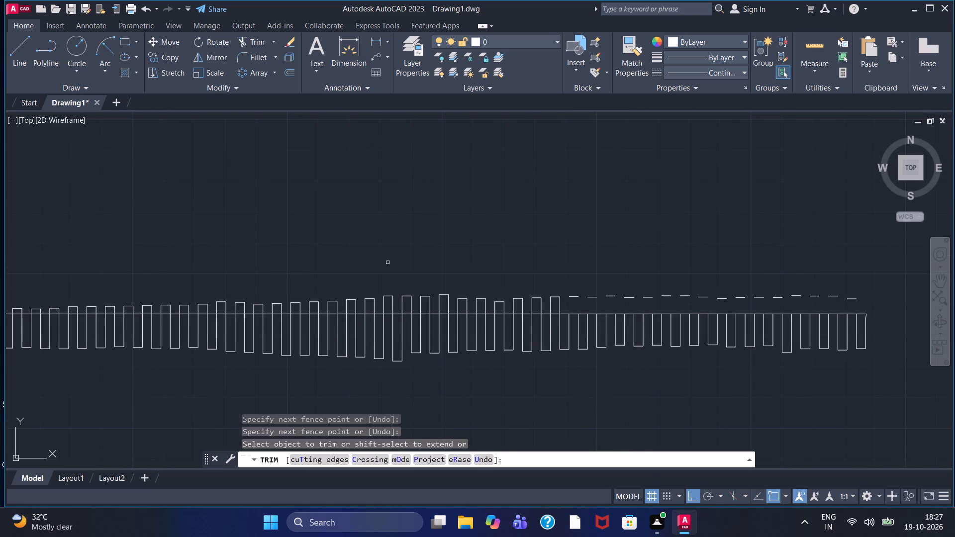
pyautogui.click(29, 62)
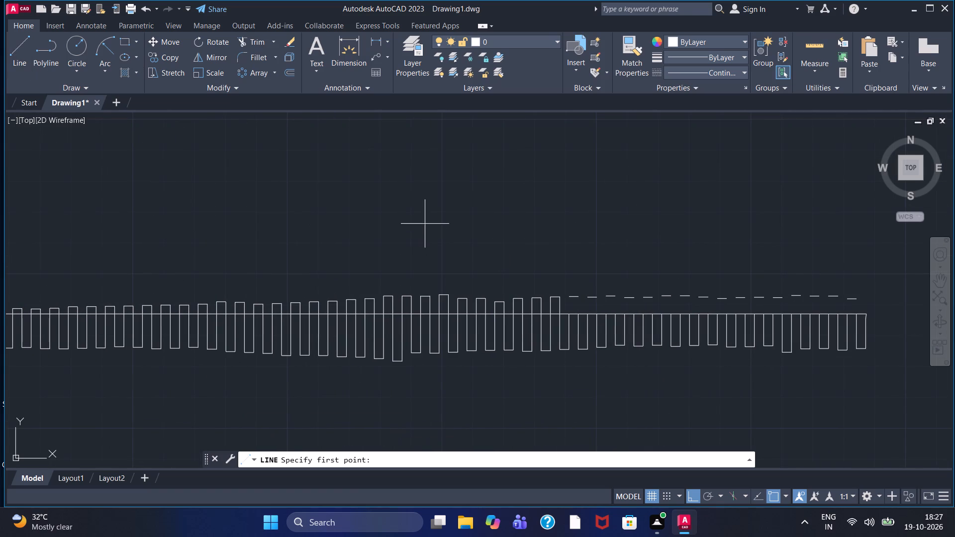
pyautogui.click(245, 40)
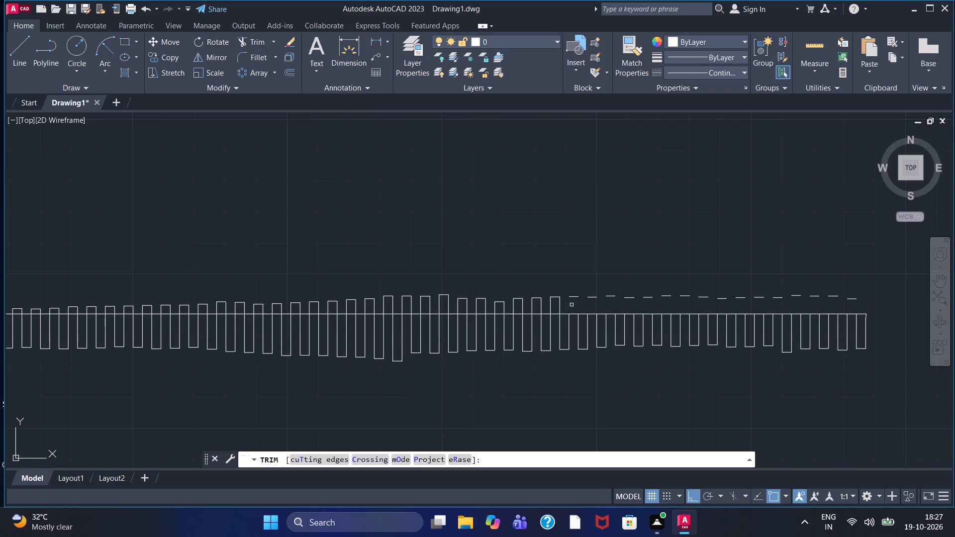
pyautogui.moveTo(572, 305); pyautogui.dragTo(454, 301)
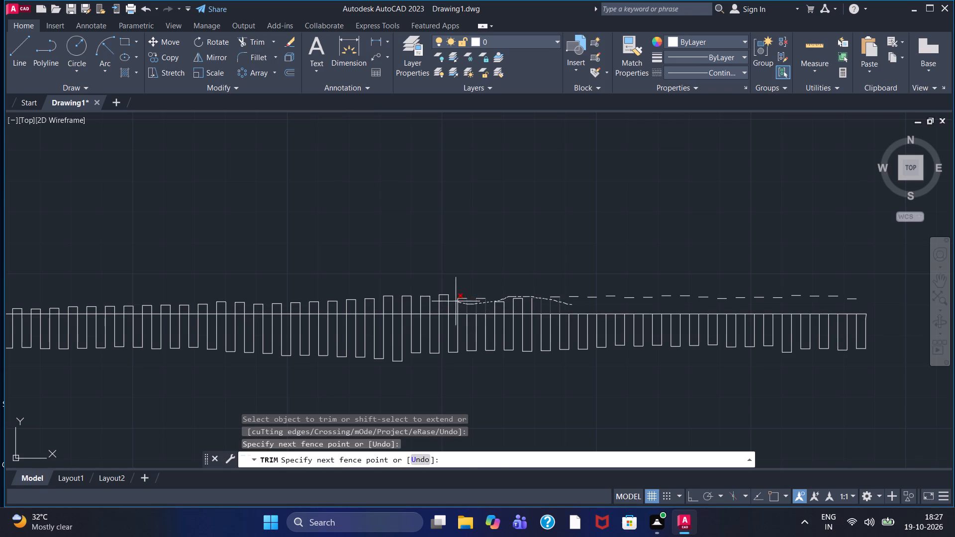
pyautogui.moveTo(454, 301); pyautogui.dragTo(430, 299)
pyautogui.scroll(1, 467, 296)
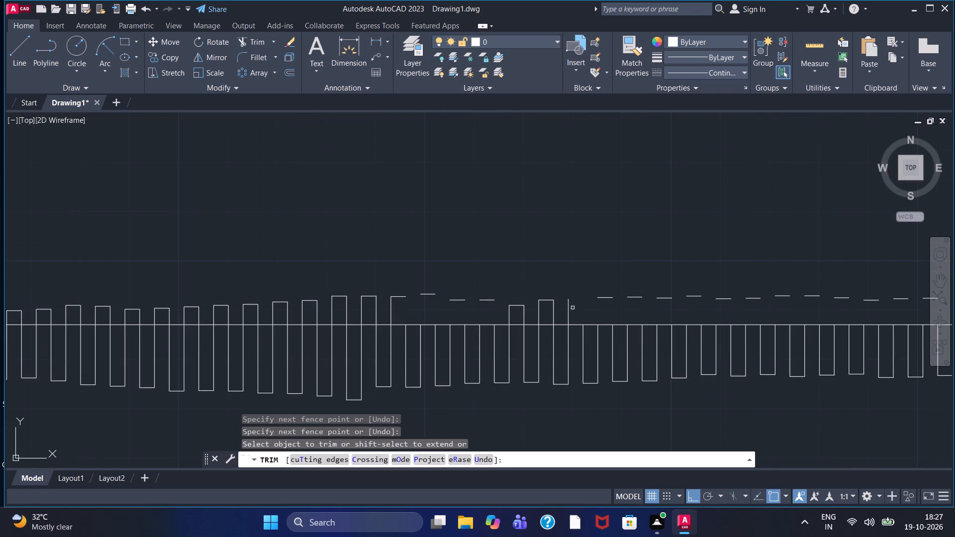
pyautogui.moveTo(573, 307); pyautogui.dragTo(499, 312)
pyautogui.moveTo(405, 310); pyautogui.dragTo(273, 311)
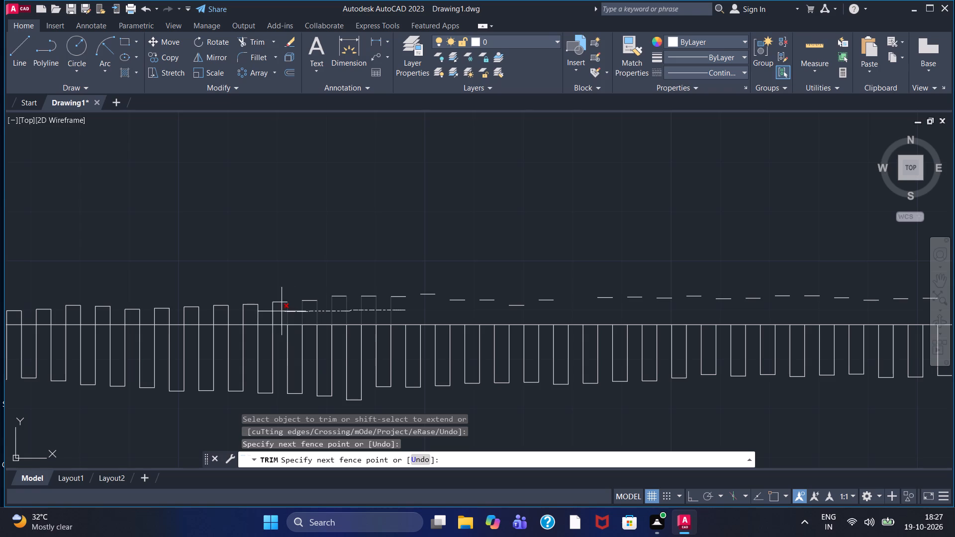
pyautogui.moveTo(273, 311); pyautogui.dragTo(155, 311)
pyautogui.moveTo(155, 311); pyautogui.dragTo(145, 311)
# Trim the sides of the next 13 teeth above the horizontal line, continuing the freehand fences toward the start of the row.
pyautogui.moveTo(145, 309); pyautogui.dragTo(416, 246, button='middle')
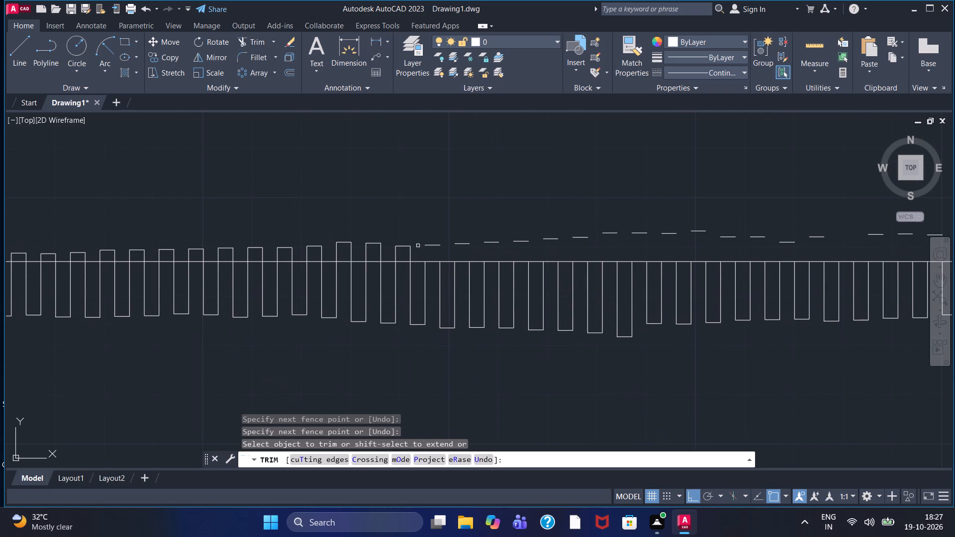
pyautogui.moveTo(421, 252); pyautogui.dragTo(312, 246)
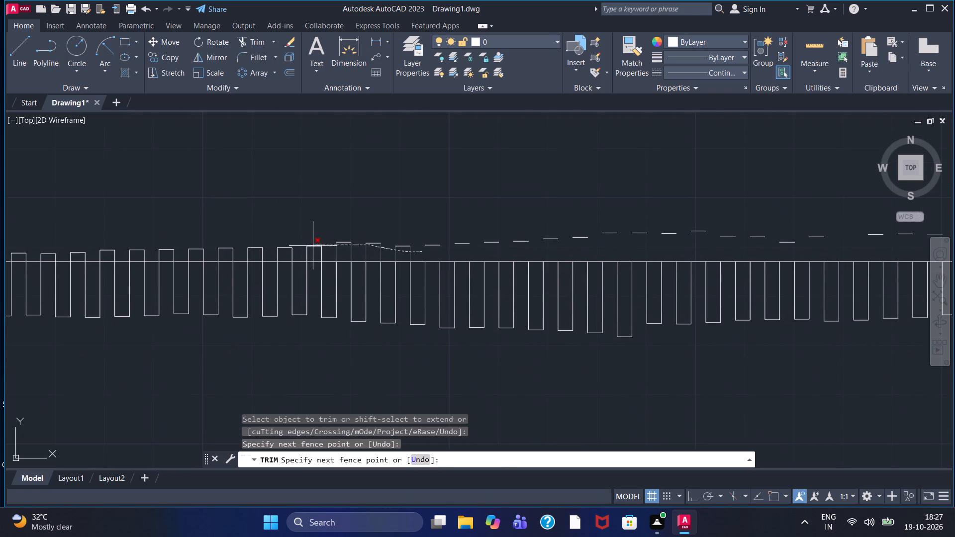
pyautogui.moveTo(312, 246); pyautogui.dragTo(238, 251)
pyautogui.moveTo(238, 251); pyautogui.dragTo(164, 259)
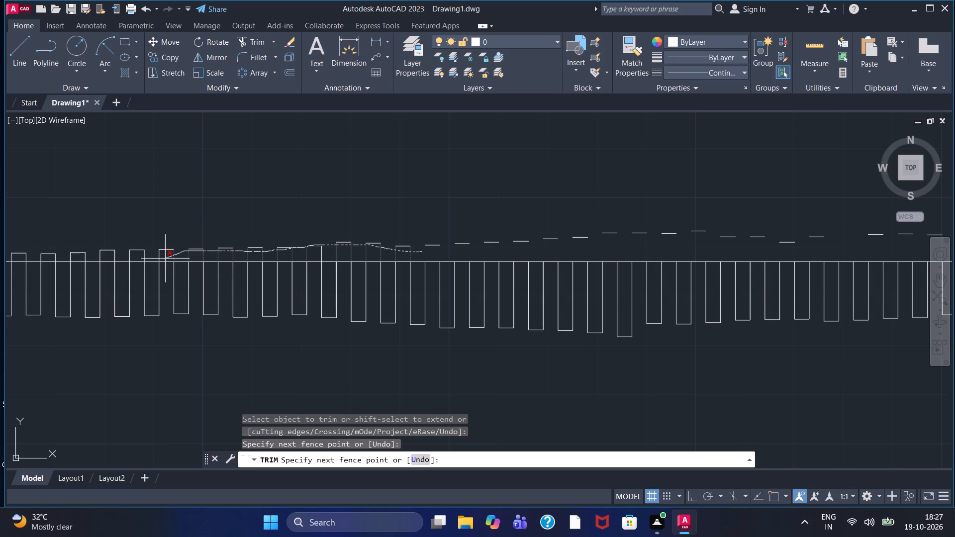
pyautogui.moveTo(164, 259); pyautogui.dragTo(150, 255)
pyautogui.moveTo(150, 255); pyautogui.dragTo(261, 255, button='middle')
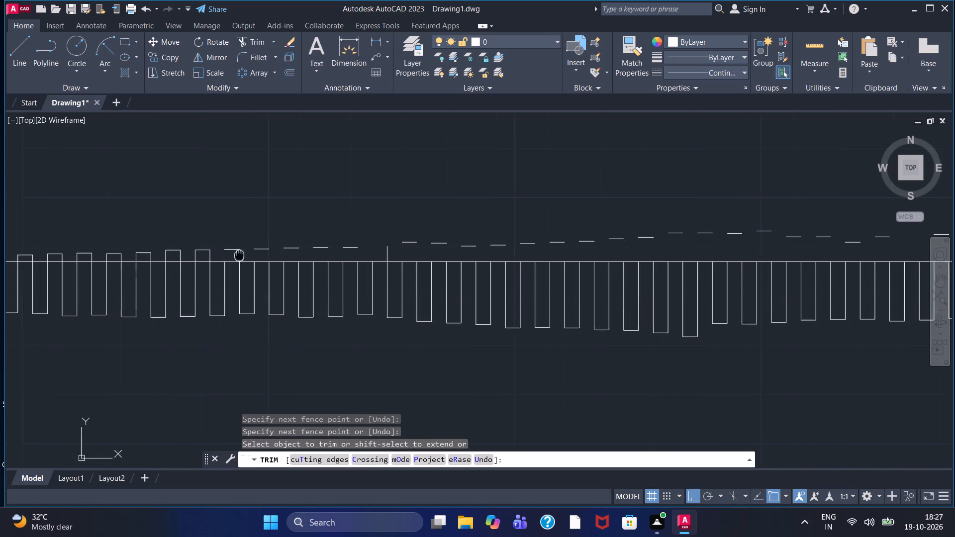
pyautogui.moveTo(261, 255); pyautogui.dragTo(402, 241, button='middle')
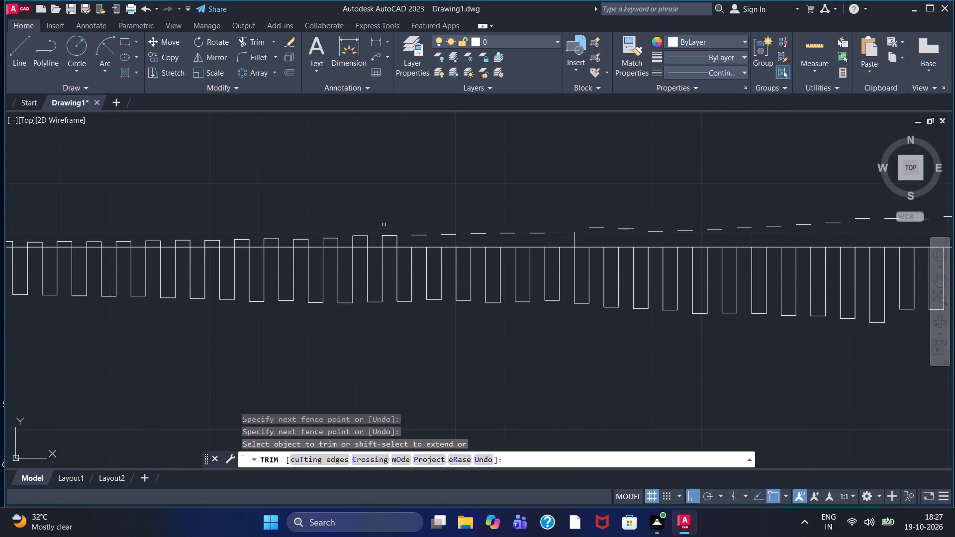
pyautogui.scroll(1, 387, 231)
pyautogui.moveTo(408, 247); pyautogui.dragTo(408, 247)
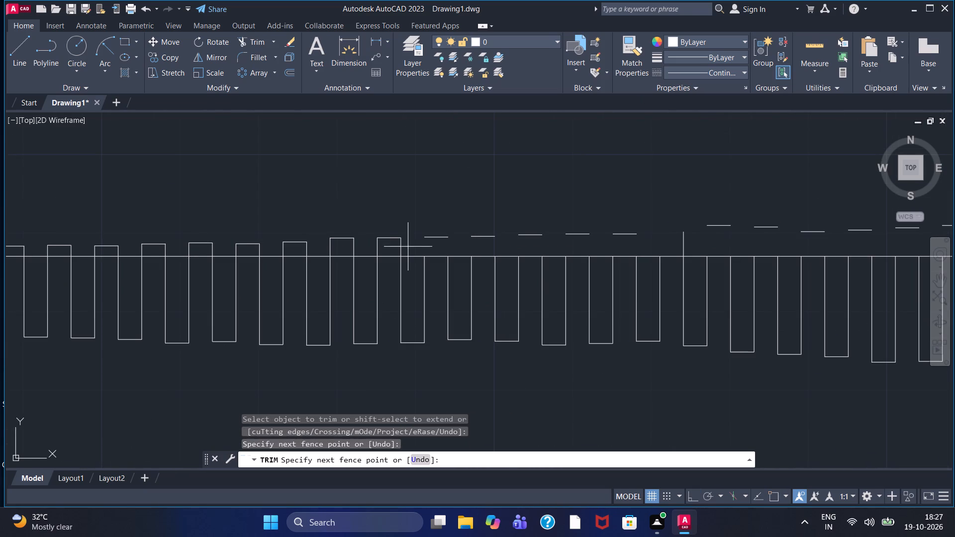
pyautogui.moveTo(408, 247); pyautogui.dragTo(229, 240)
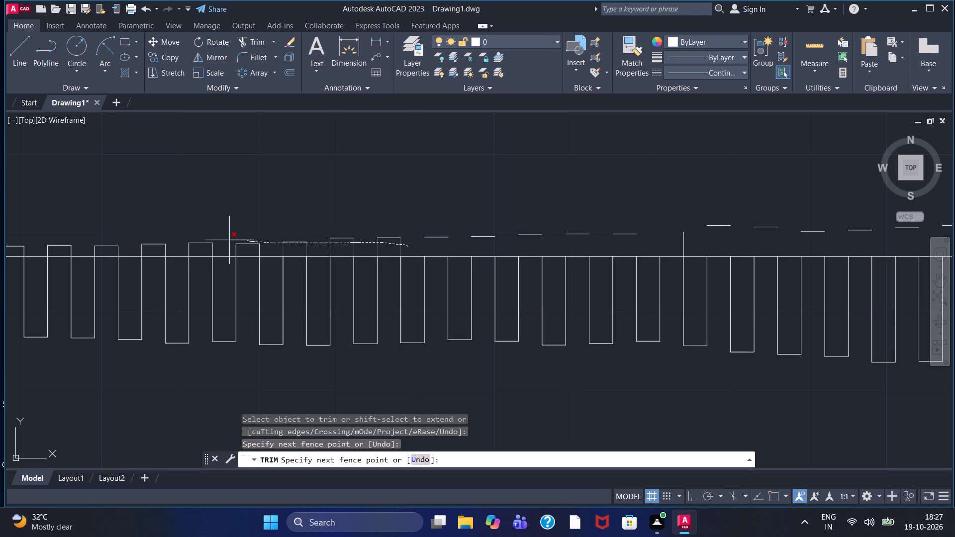
pyautogui.moveTo(229, 240); pyautogui.dragTo(260, 244)
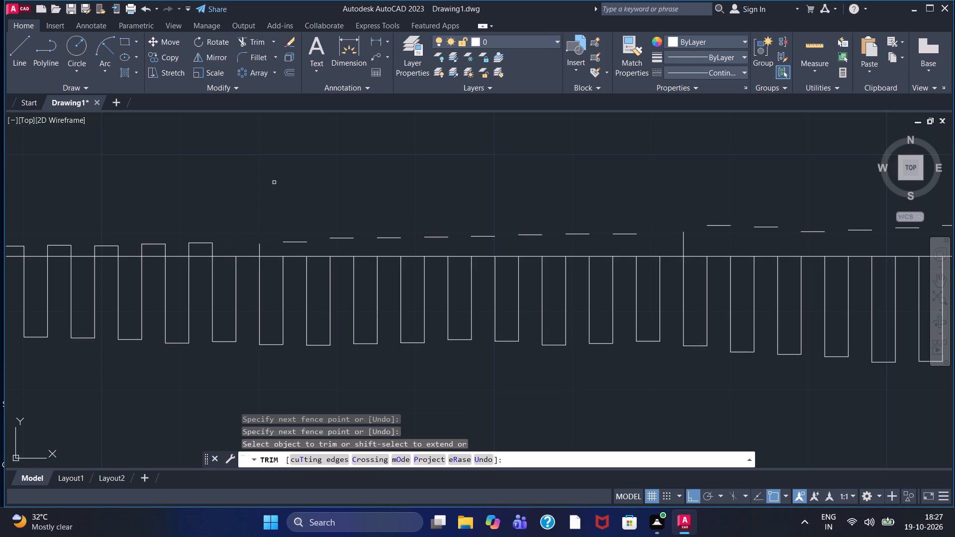
# Trim the sides of the remaining 15 teeth above the horizontal line, up to the first raised tooth of the row.
pyautogui.moveTo(245, 204); pyautogui.dragTo(529, 134, button='middle')
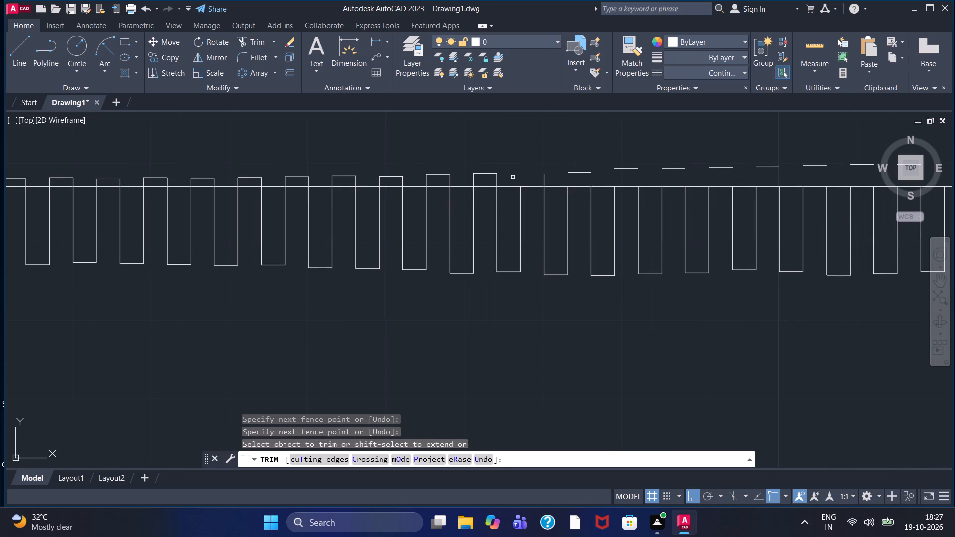
pyautogui.scroll(1, 491, 181)
pyautogui.moveTo(513, 178); pyautogui.dragTo(425, 178)
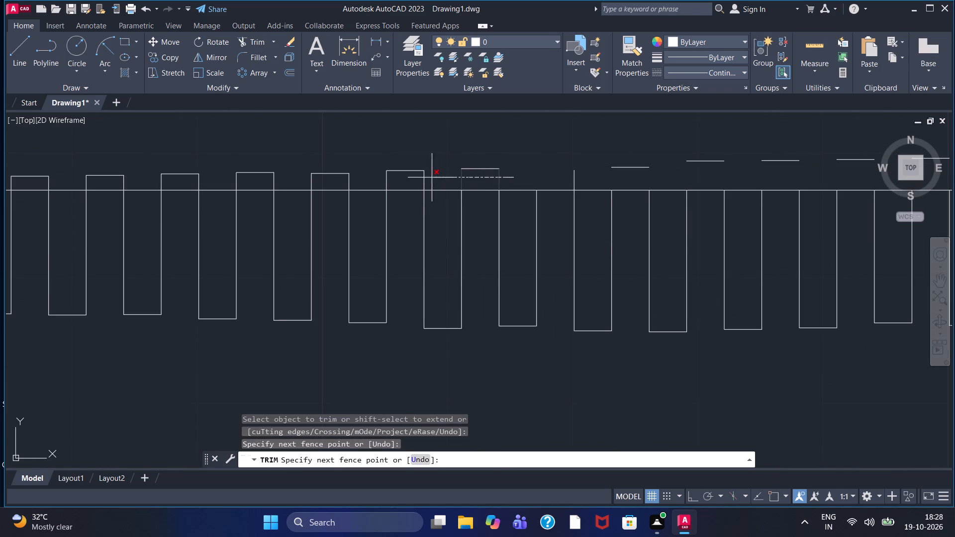
pyautogui.moveTo(425, 178); pyautogui.dragTo(226, 178)
pyautogui.moveTo(226, 178); pyautogui.dragTo(92, 180)
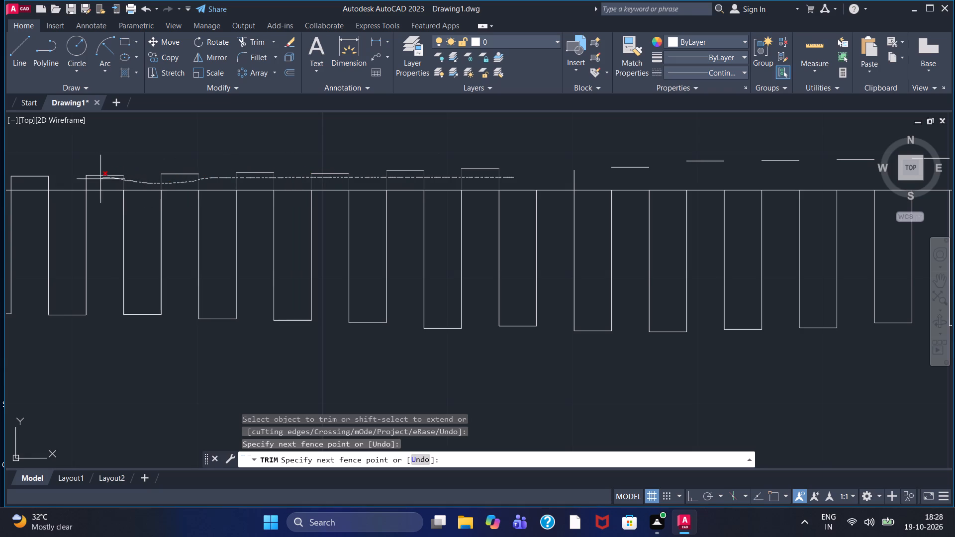
pyautogui.moveTo(92, 180); pyautogui.dragTo(70, 183)
pyautogui.moveTo(106, 171); pyautogui.dragTo(422, 162, button='middle')
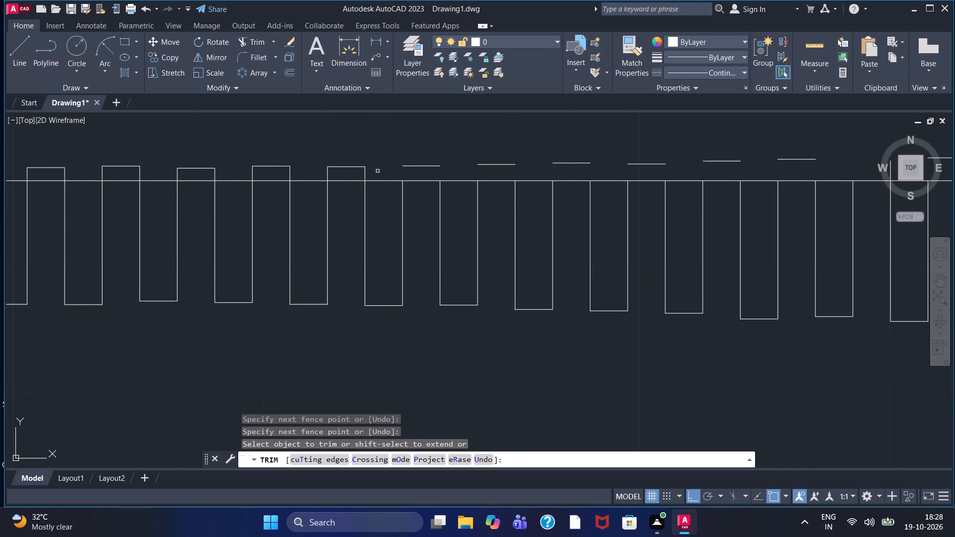
pyautogui.moveTo(381, 171); pyautogui.dragTo(263, 171)
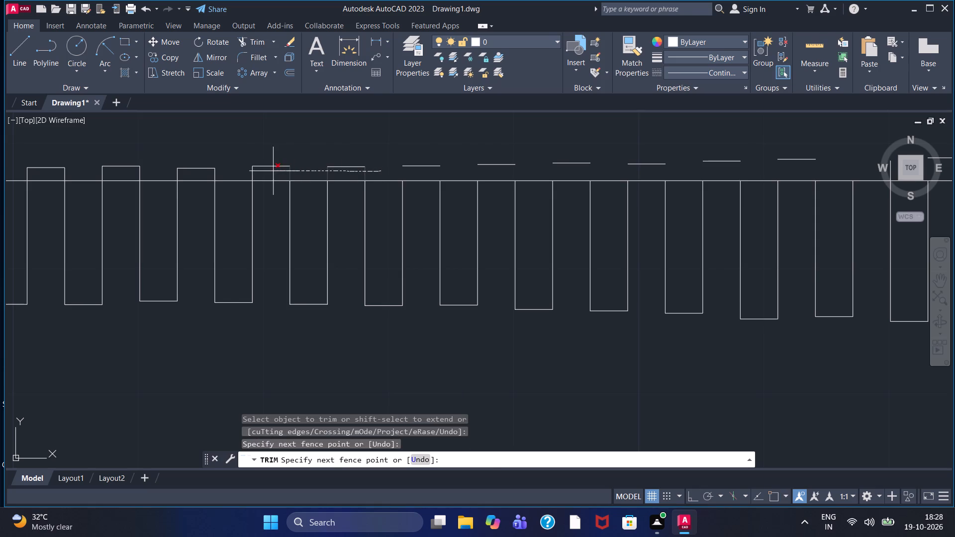
pyautogui.moveTo(263, 171); pyautogui.dragTo(144, 170)
pyautogui.moveTo(144, 170); pyautogui.dragTo(90, 170)
pyautogui.moveTo(132, 167); pyautogui.dragTo(516, 167, button='middle')
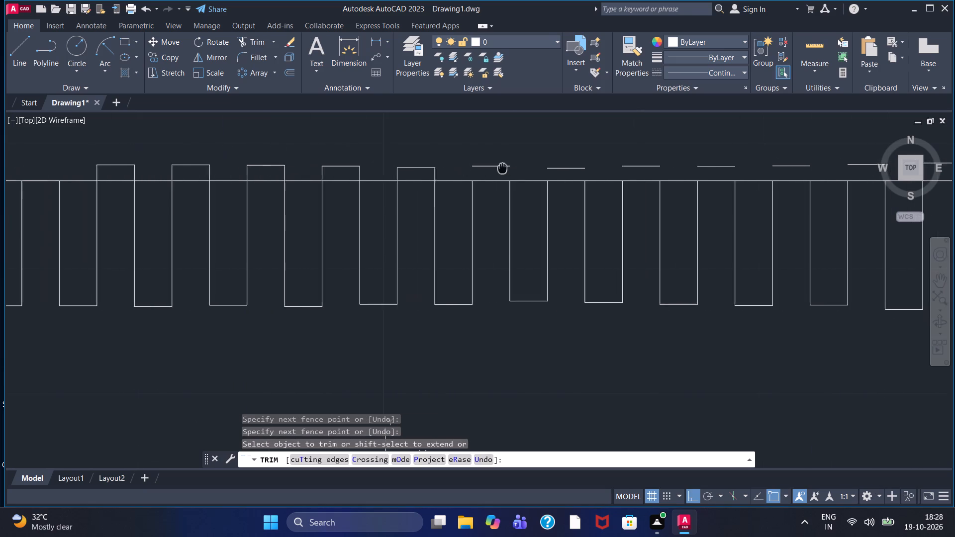
pyautogui.moveTo(516, 167); pyautogui.dragTo(616, 167, button='middle')
pyautogui.moveTo(558, 172); pyautogui.dragTo(472, 178)
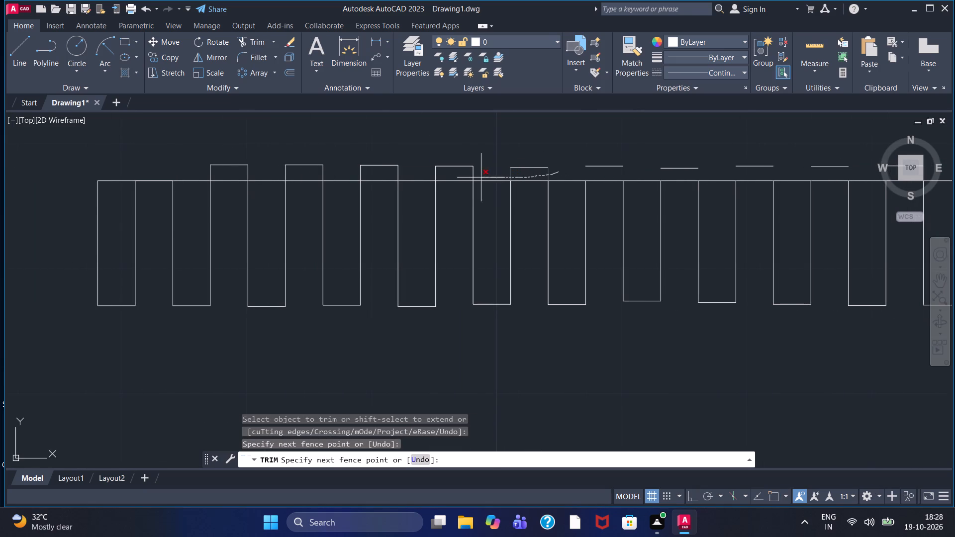
pyautogui.moveTo(472, 178); pyautogui.dragTo(268, 175)
pyautogui.moveTo(268, 175); pyautogui.dragTo(194, 168)
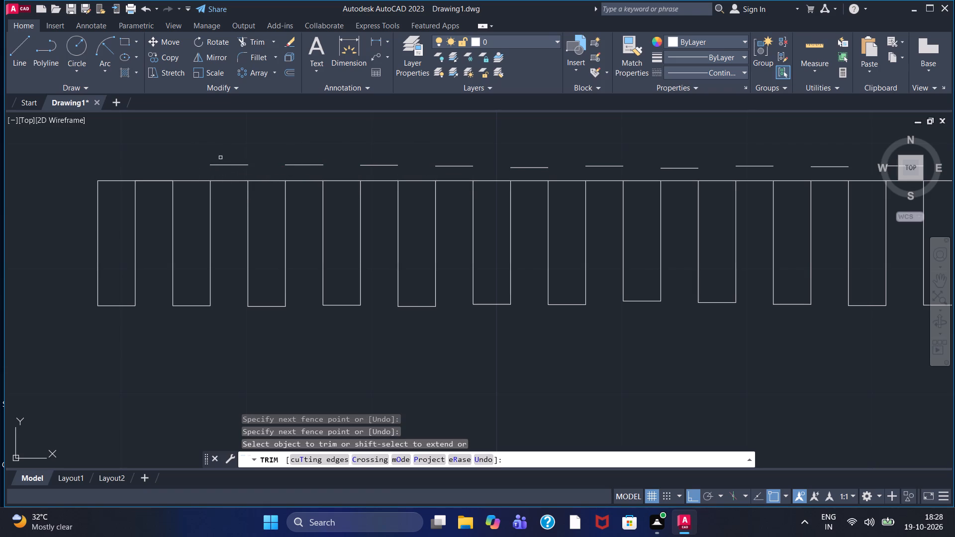
# Trim away the first nine detached tooth tops floating above the horizontal line, working from the start of the row.
pyautogui.moveTo(229, 170); pyautogui.dragTo(241, 152)
pyautogui.moveTo(306, 175); pyautogui.dragTo(310, 150)
pyautogui.moveTo(382, 171); pyautogui.dragTo(385, 157)
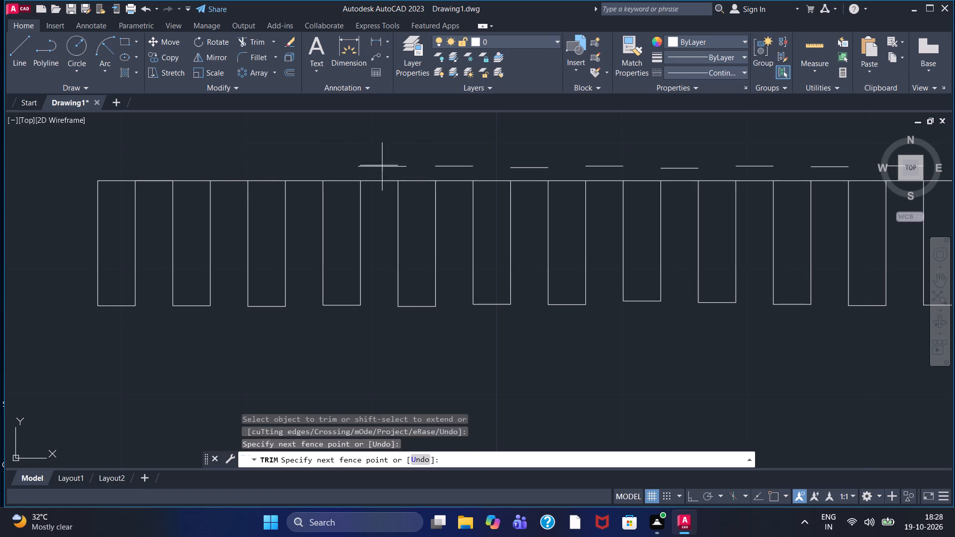
pyautogui.moveTo(385, 157); pyautogui.dragTo(388, 153)
pyautogui.moveTo(460, 173); pyautogui.dragTo(462, 151)
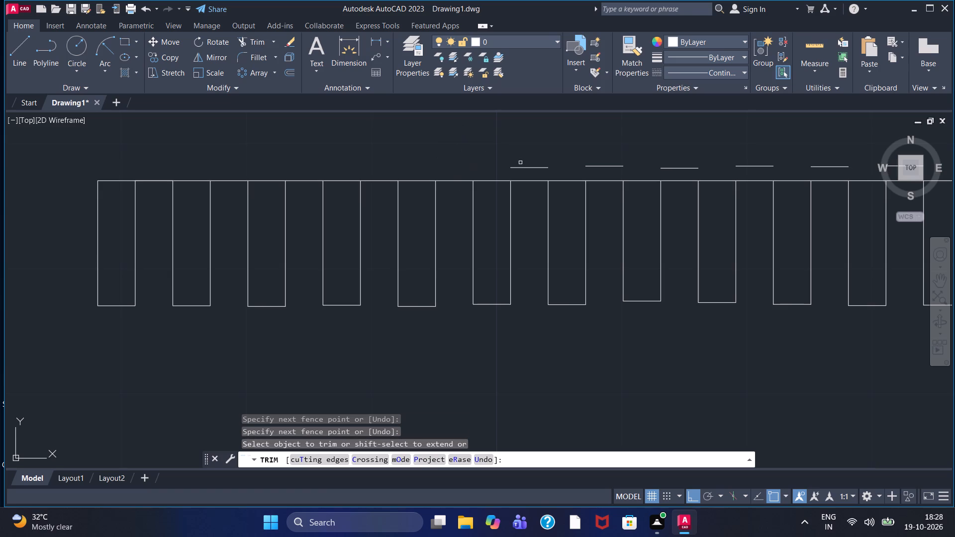
pyautogui.moveTo(520, 174); pyautogui.dragTo(529, 155)
pyautogui.moveTo(599, 173); pyautogui.dragTo(602, 155)
pyautogui.moveTo(676, 171); pyautogui.dragTo(677, 161)
pyautogui.moveTo(752, 173); pyautogui.dragTo(752, 160)
pyautogui.moveTo(839, 173); pyautogui.dragTo(839, 141)
# Trim away the next six detached tooth tops above the horizontal line, continuing toward the row's end.
pyautogui.moveTo(838, 140); pyautogui.dragTo(423, 140, button='middle')
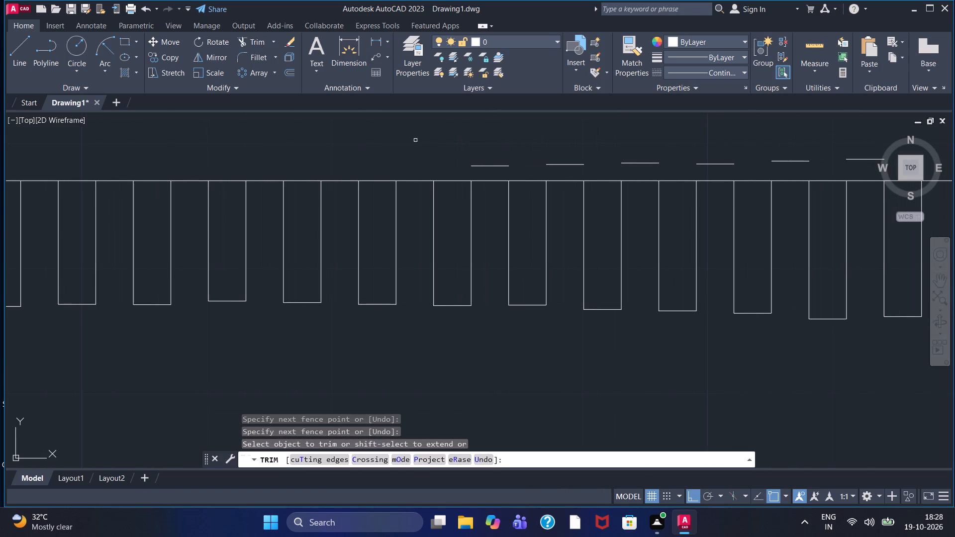
pyautogui.click(495, 167)
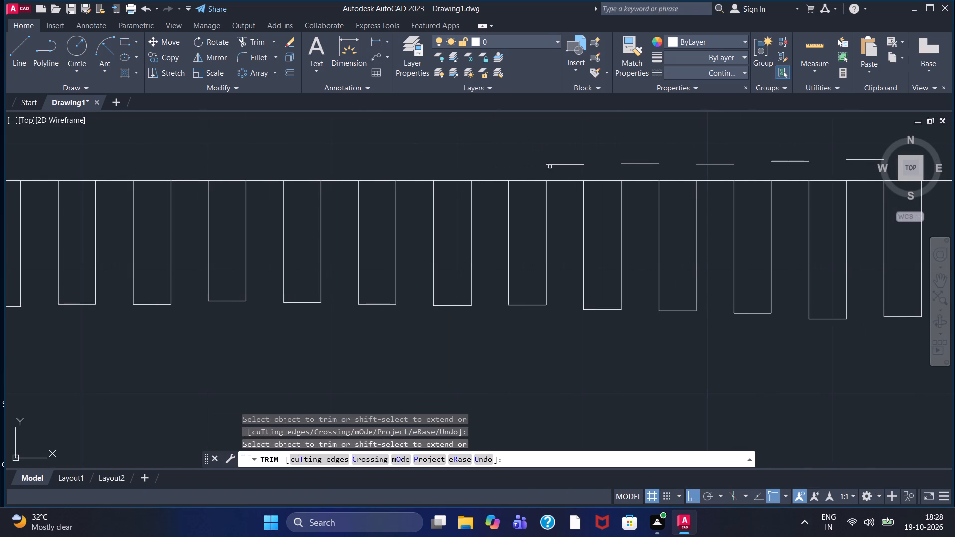
pyautogui.click(557, 165)
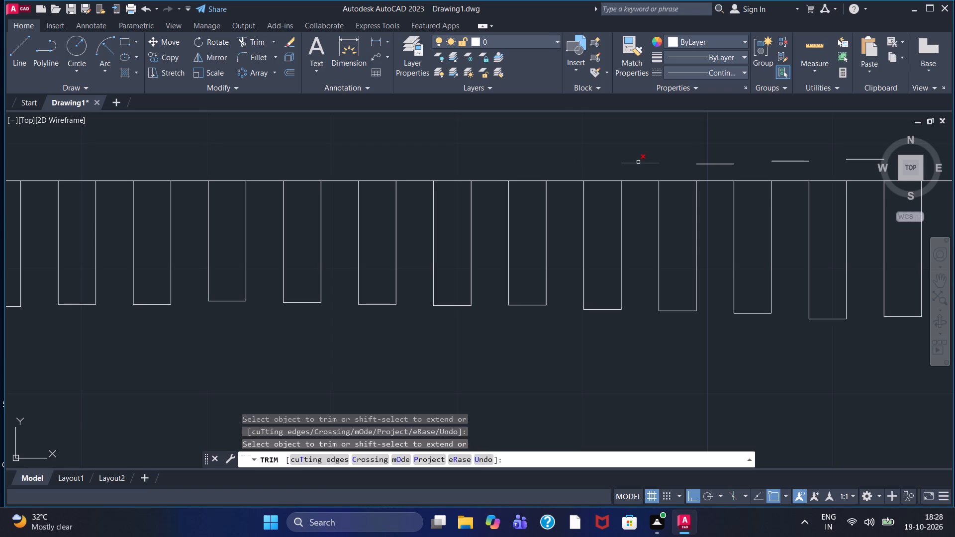
pyautogui.click(638, 162)
pyautogui.click(716, 163)
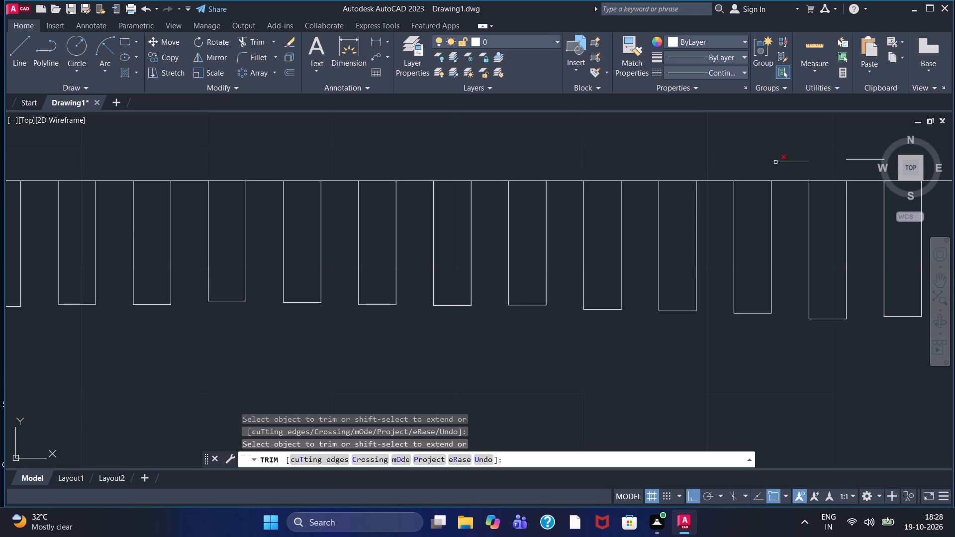
pyautogui.click(787, 162)
pyautogui.moveTo(784, 161); pyautogui.dragTo(581, 161, button='middle')
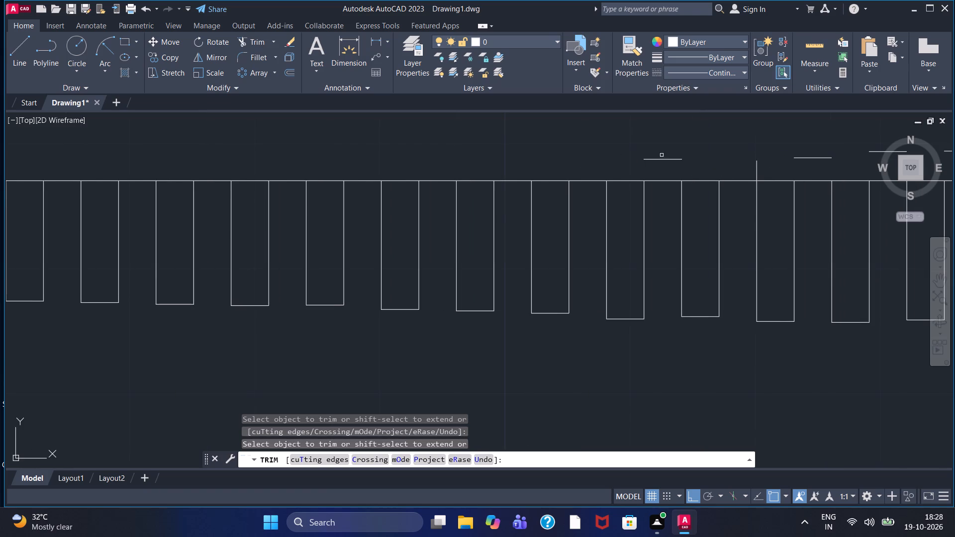
pyautogui.click(662, 159)
# Trim the stray vertical tooth side above the horizontal line and remove the next six detached tooth tops after it.
pyautogui.moveTo(703, 162); pyautogui.dragTo(390, 156, button='middle')
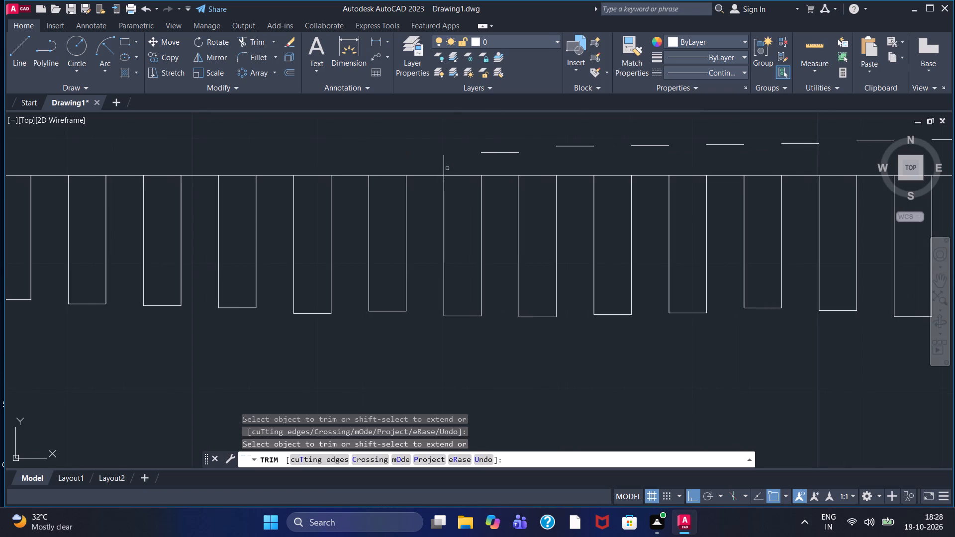
pyautogui.moveTo(440, 166); pyautogui.dragTo(453, 166)
pyautogui.moveTo(492, 162); pyautogui.dragTo(498, 150)
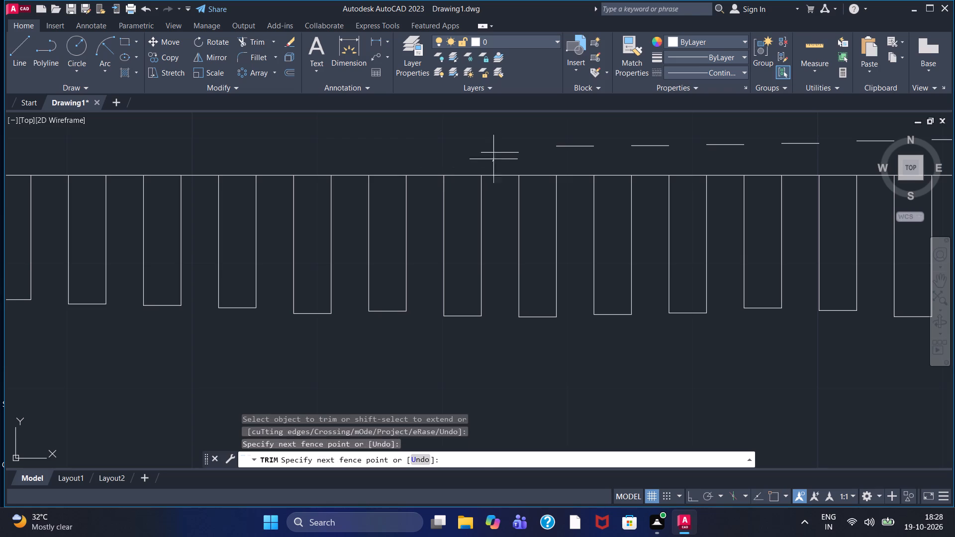
pyautogui.moveTo(498, 150); pyautogui.dragTo(500, 144)
pyautogui.moveTo(569, 153); pyautogui.dragTo(572, 137)
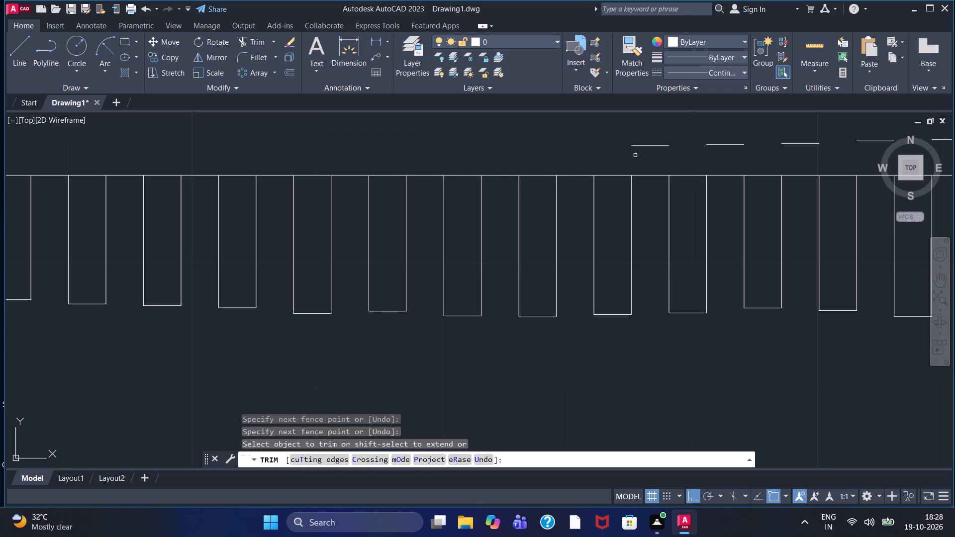
pyautogui.moveTo(637, 157); pyautogui.dragTo(640, 135)
pyautogui.moveTo(633, 158); pyautogui.dragTo(444, 159, button='middle')
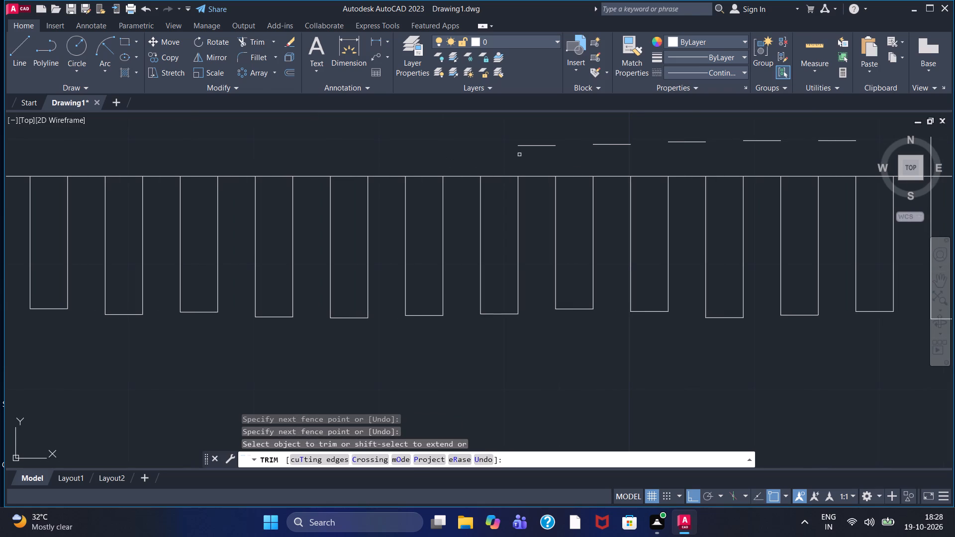
pyautogui.moveTo(519, 157); pyautogui.dragTo(522, 137)
pyautogui.moveTo(618, 151); pyautogui.dragTo(618, 151)
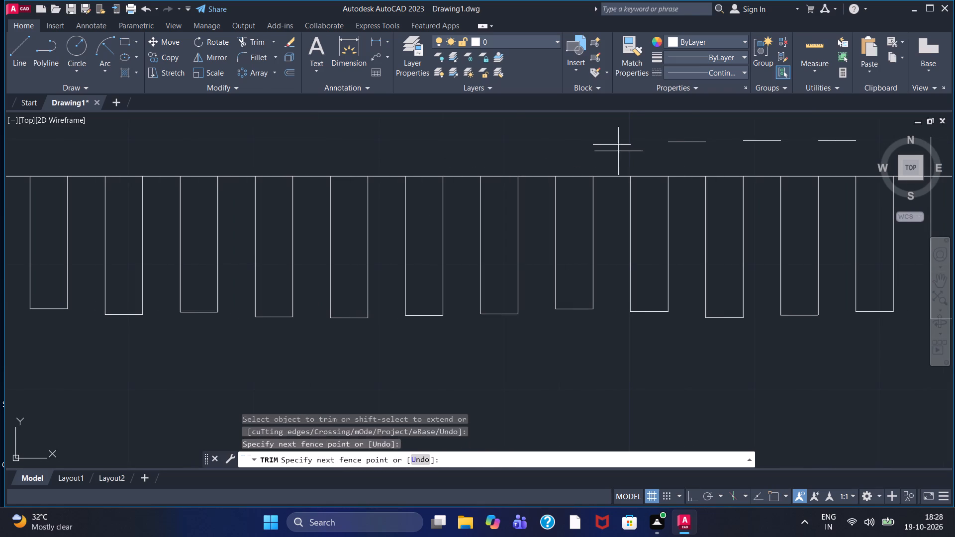
pyautogui.moveTo(618, 151); pyautogui.dragTo(621, 142)
pyautogui.moveTo(680, 151); pyautogui.dragTo(684, 131)
# Trim away the next three detached tooth tops and the leftover vertical tooth side standing between them above the line.
pyautogui.scroll(-1, 674, 134)
pyautogui.moveTo(671, 135); pyautogui.dragTo(639, 136, button='middle')
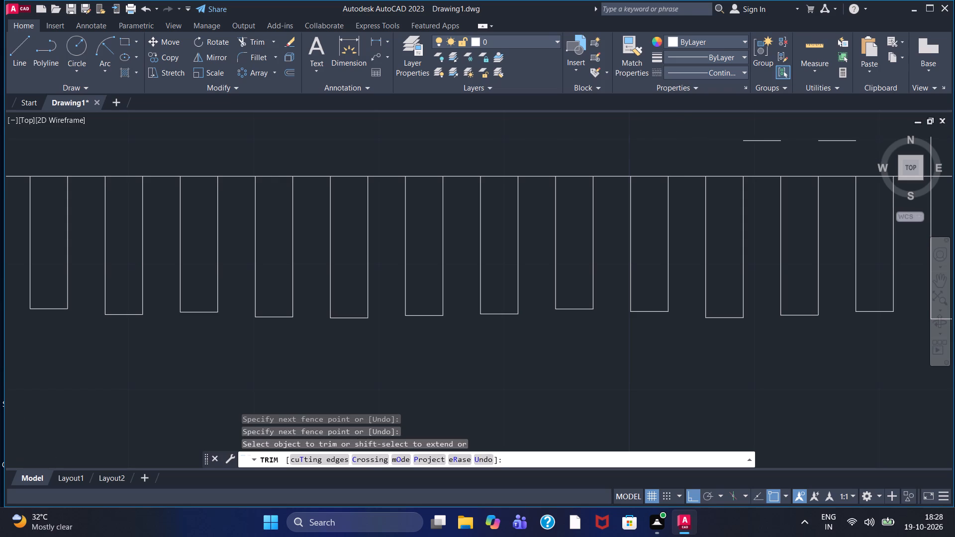
pyautogui.moveTo(639, 136); pyautogui.dragTo(433, 142, button='middle')
pyautogui.scroll(1, 442, 141)
pyautogui.moveTo(521, 162); pyautogui.dragTo(523, 137)
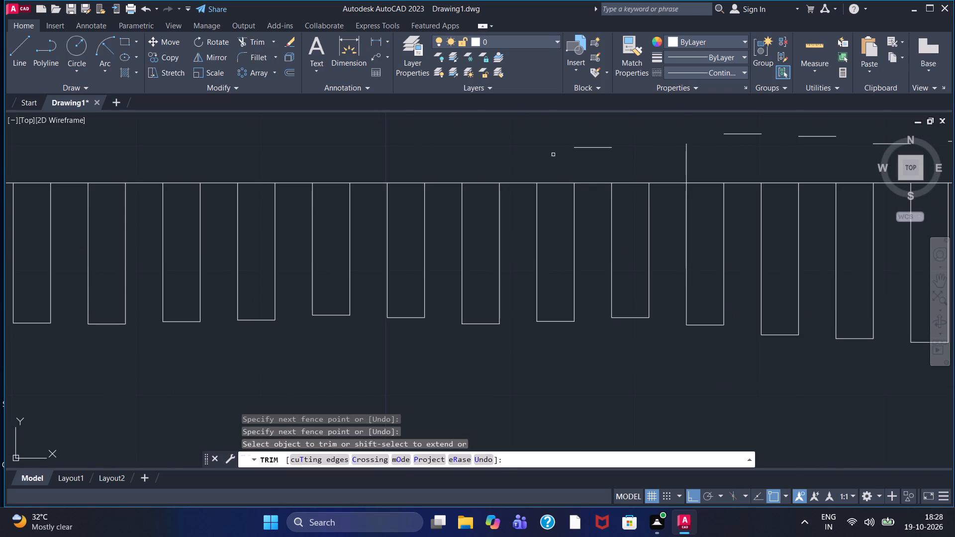
pyautogui.moveTo(576, 156); pyautogui.dragTo(585, 136)
pyautogui.moveTo(614, 159); pyautogui.dragTo(405, 174, button='middle')
pyautogui.scroll(1, 418, 172)
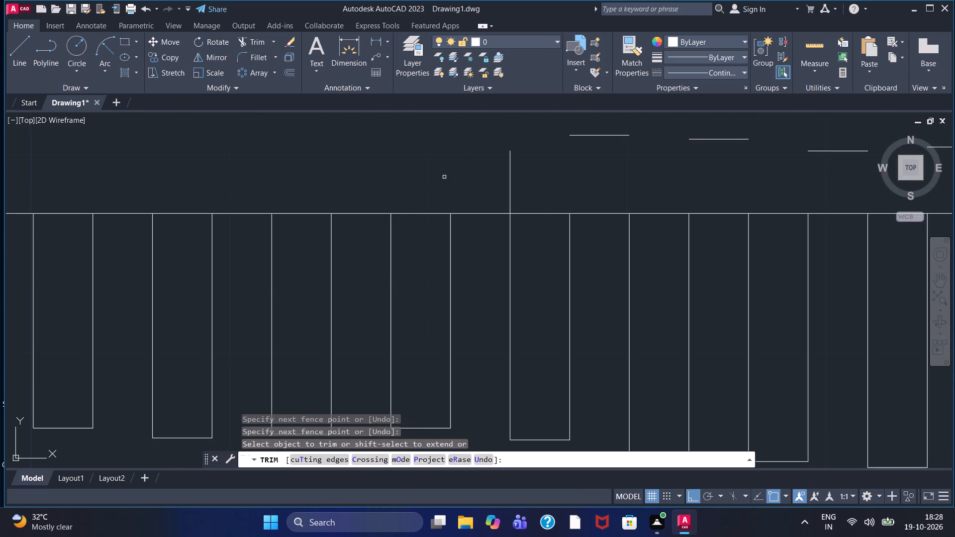
pyautogui.moveTo(501, 181); pyautogui.dragTo(564, 166)
pyautogui.moveTo(580, 144); pyautogui.dragTo(595, 126)
# Trim away the next six detached tooth tops above the horizontal line, continuing toward the row's end.
pyautogui.scroll(-1, 581, 135)
pyautogui.moveTo(580, 135); pyautogui.dragTo(361, 186, button='middle')
pyautogui.moveTo(446, 195); pyautogui.dragTo(447, 182)
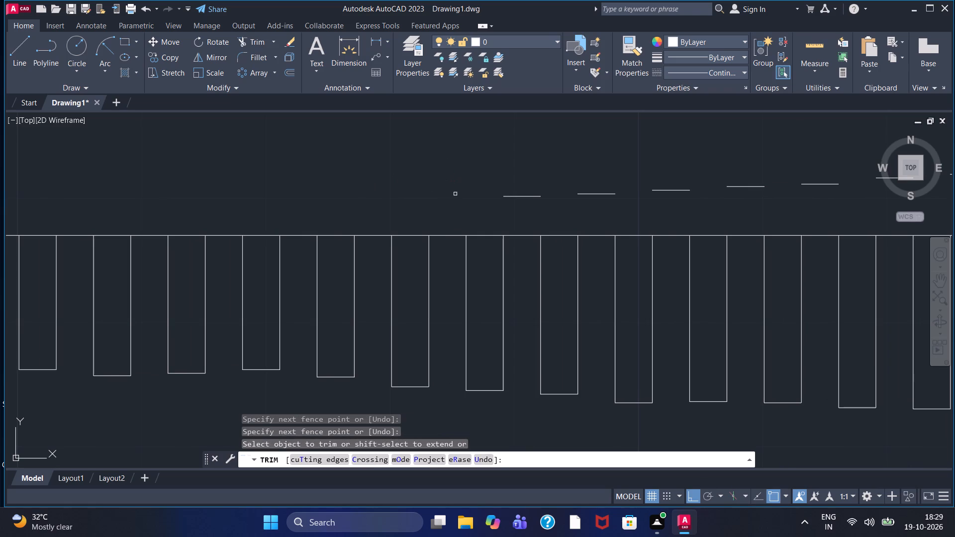
pyautogui.moveTo(515, 205); pyautogui.dragTo(520, 184)
pyautogui.moveTo(585, 206); pyautogui.dragTo(592, 183)
pyautogui.moveTo(663, 200); pyautogui.dragTo(666, 181)
pyautogui.moveTo(616, 185); pyautogui.dragTo(493, 174, button='middle')
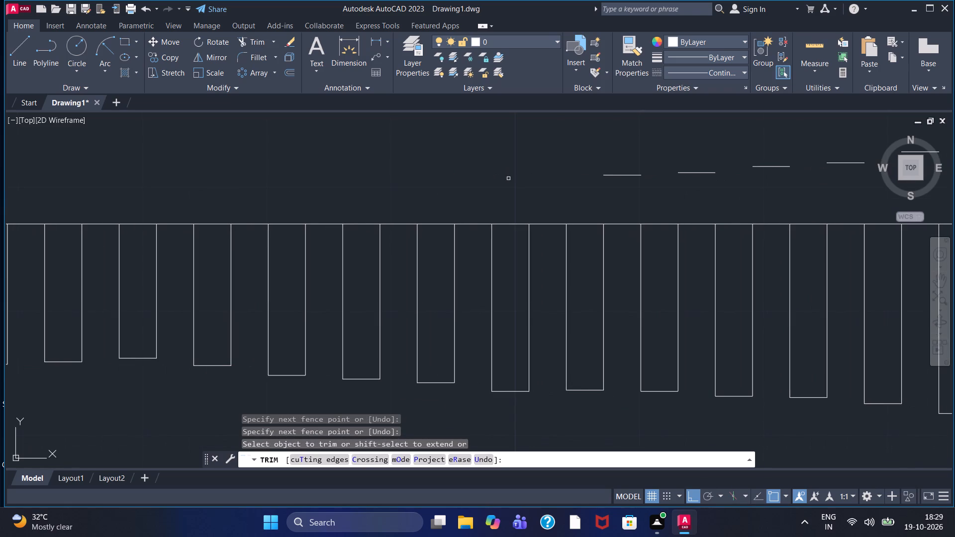
pyautogui.moveTo(616, 186); pyautogui.dragTo(640, 152)
pyautogui.moveTo(687, 187); pyautogui.dragTo(691, 159)
# Trim away the next five detached tooth tops above the horizontal line with short freehand fences.
pyautogui.moveTo(682, 162); pyautogui.dragTo(490, 163, button='middle')
pyautogui.moveTo(573, 181); pyautogui.dragTo(574, 180)
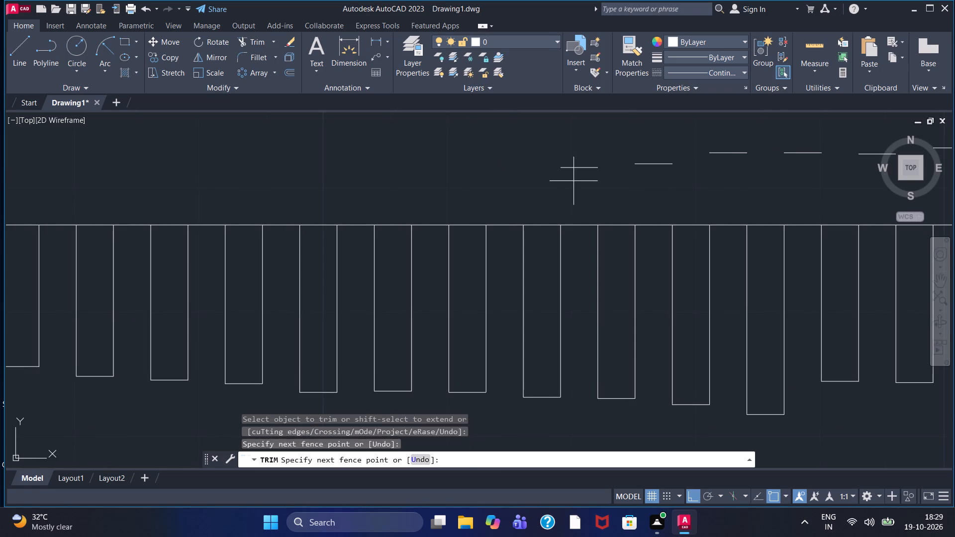
pyautogui.moveTo(574, 180); pyautogui.dragTo(575, 156)
pyautogui.moveTo(648, 174); pyautogui.dragTo(652, 150)
pyautogui.moveTo(720, 165); pyautogui.dragTo(727, 147)
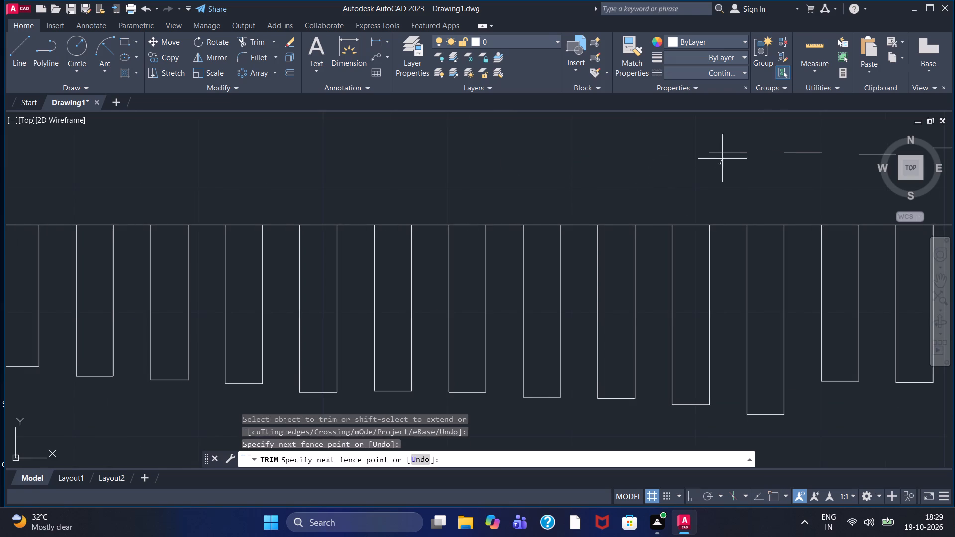
pyautogui.moveTo(727, 147); pyautogui.dragTo(727, 146)
pyautogui.moveTo(646, 161); pyautogui.dragTo(431, 186, button='middle')
pyautogui.moveTo(569, 188); pyautogui.dragTo(580, 166)
pyautogui.moveTo(659, 186); pyautogui.dragTo(662, 169)
# Trim away the following five detached tooth tops, up to the wider gap in the floating segments.
pyautogui.moveTo(651, 173); pyautogui.dragTo(343, 202, button='middle')
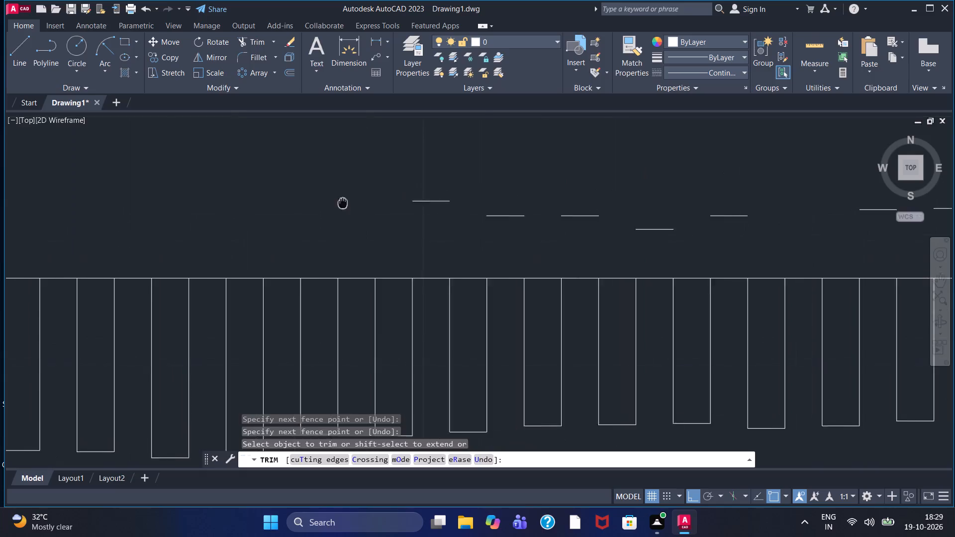
pyautogui.moveTo(429, 215); pyautogui.dragTo(444, 176)
pyautogui.moveTo(491, 230); pyautogui.dragTo(496, 199)
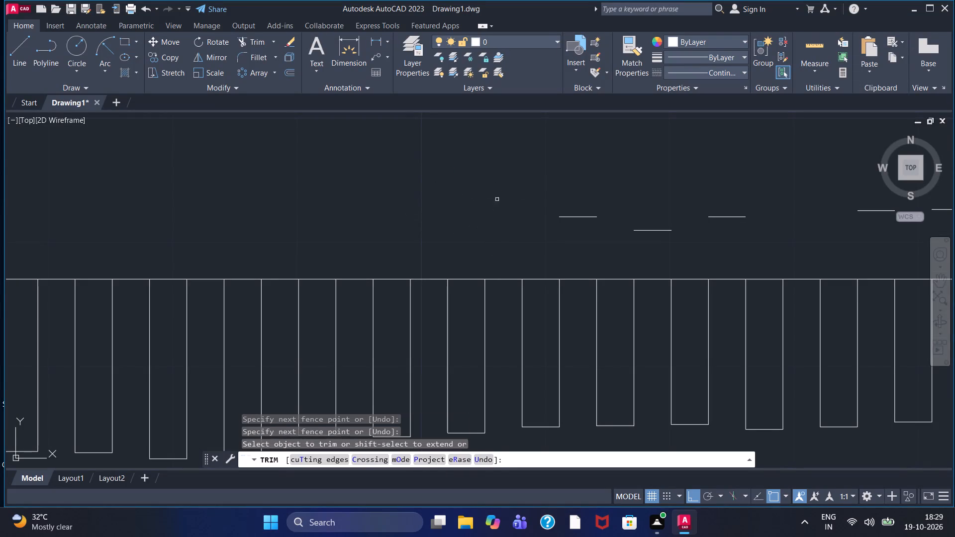
pyautogui.moveTo(573, 225); pyautogui.dragTo(576, 197)
pyautogui.moveTo(651, 240); pyautogui.dragTo(651, 231)
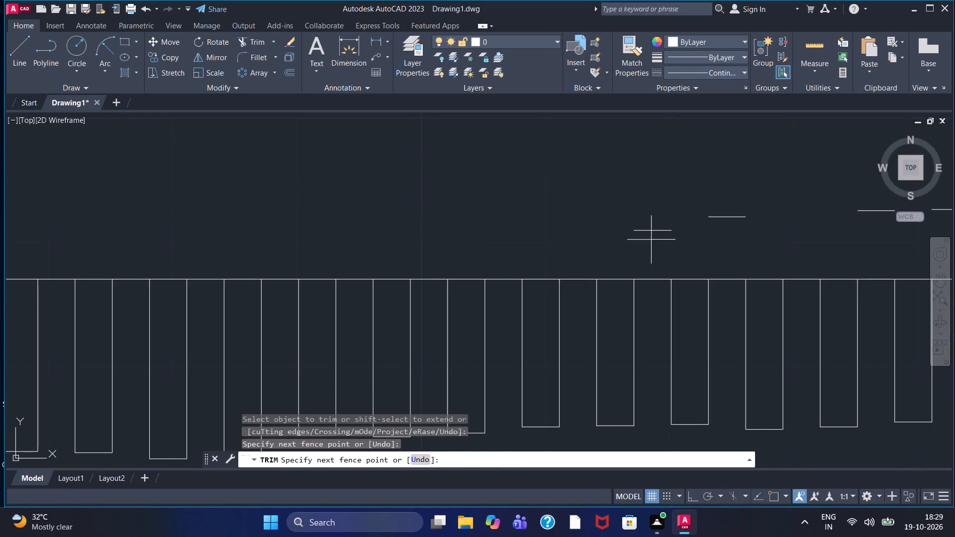
pyautogui.moveTo(651, 231); pyautogui.dragTo(656, 201)
pyautogui.moveTo(637, 209); pyautogui.dragTo(431, 195, button='middle')
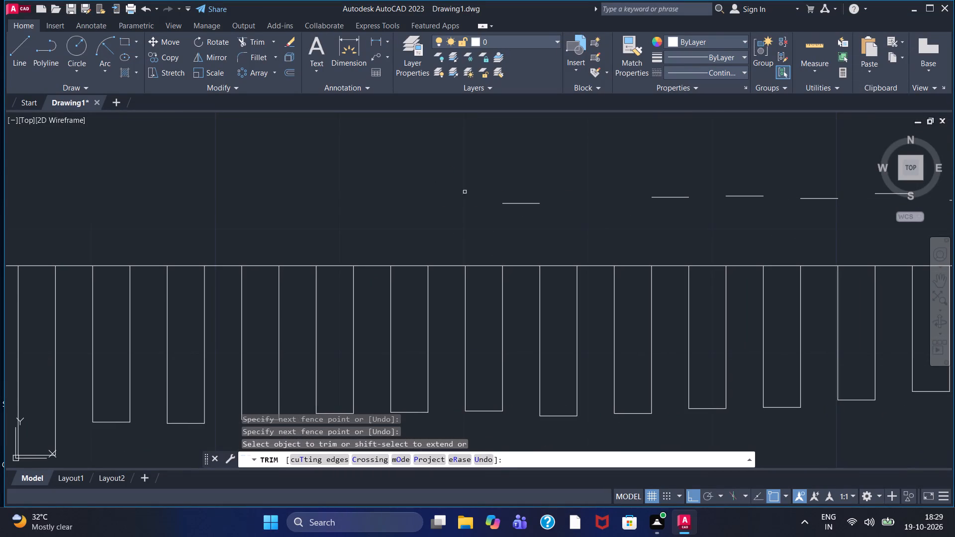
pyautogui.moveTo(502, 214); pyautogui.dragTo(515, 184)
# Trim away the first five detached tooth tops beyond the wider gap, using short freehand fences above the horizontal line.
pyautogui.moveTo(510, 184); pyautogui.dragTo(295, 191, button='middle')
pyautogui.scroll(-1, 310, 188)
pyautogui.scroll(1, 295, 191)
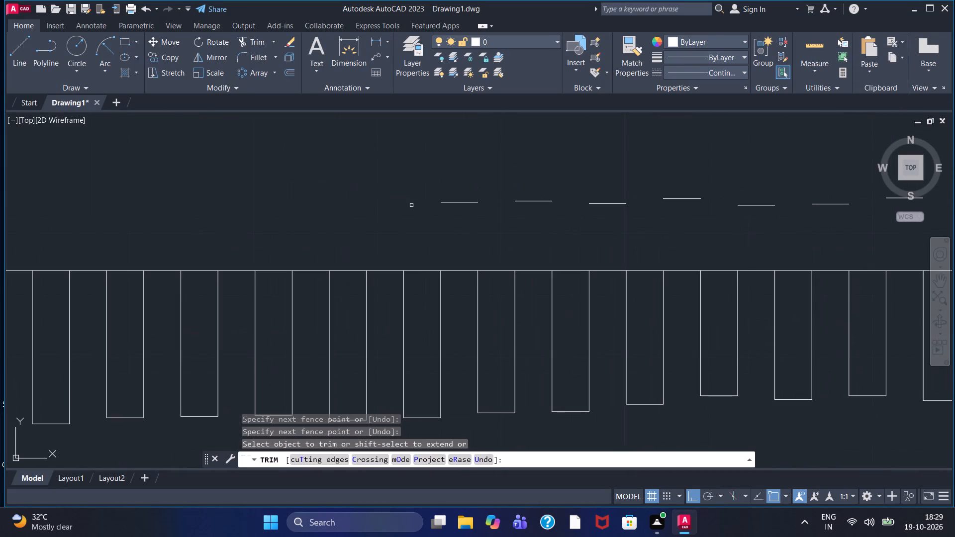
pyautogui.moveTo(444, 209); pyautogui.dragTo(450, 193)
pyautogui.moveTo(432, 196); pyautogui.dragTo(277, 201, button='middle')
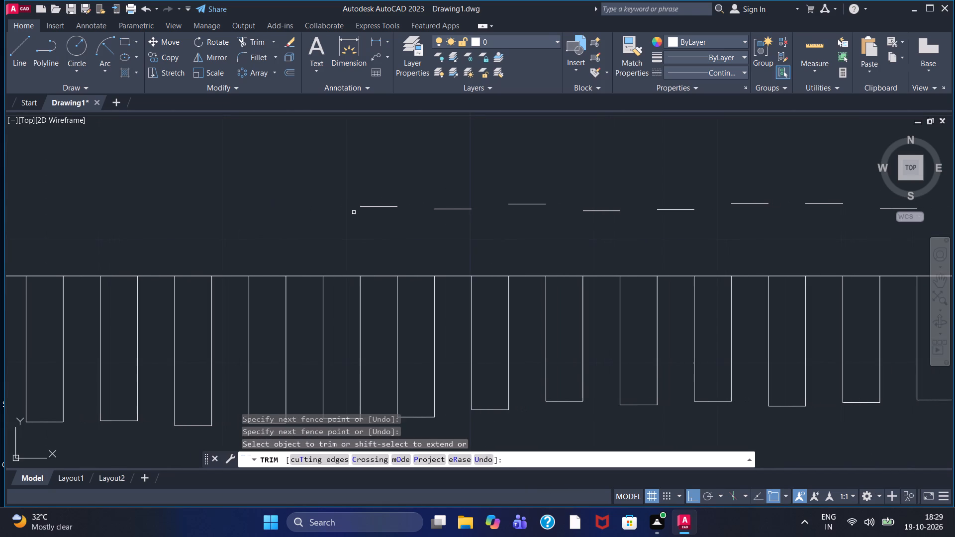
pyautogui.moveTo(377, 220); pyautogui.dragTo(382, 189)
pyautogui.moveTo(451, 217); pyautogui.dragTo(454, 188)
pyautogui.moveTo(519, 210); pyautogui.dragTo(520, 186)
pyautogui.click(520, 186)
pyautogui.click(592, 224)
pyautogui.moveTo(597, 218); pyautogui.dragTo(597, 201)
# Trim away the next five detached tooth tops above the horizontal line with short freehand fences, continuing toward the row's end.
pyautogui.scroll(-1, 583, 203)
pyautogui.moveTo(583, 203); pyautogui.dragTo(295, 200, button='middle')
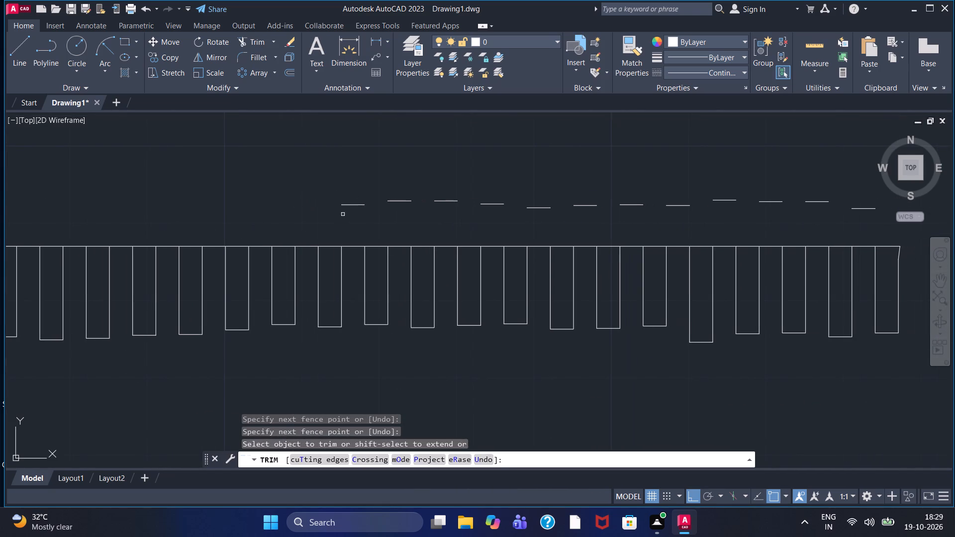
pyautogui.moveTo(345, 216); pyautogui.dragTo(363, 184)
pyautogui.moveTo(395, 212); pyautogui.dragTo(405, 188)
pyautogui.moveTo(393, 197); pyautogui.dragTo(340, 198, button='middle')
pyautogui.scroll(-1, 373, 198)
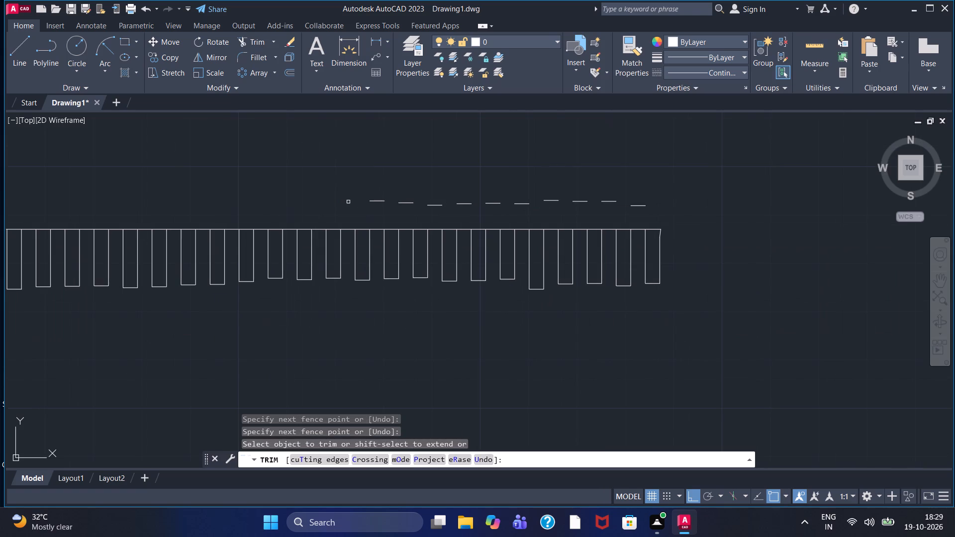
pyautogui.moveTo(373, 205); pyautogui.dragTo(380, 188)
pyautogui.moveTo(375, 188); pyautogui.dragTo(315, 205, button='middle')
pyautogui.scroll(2, 317, 210)
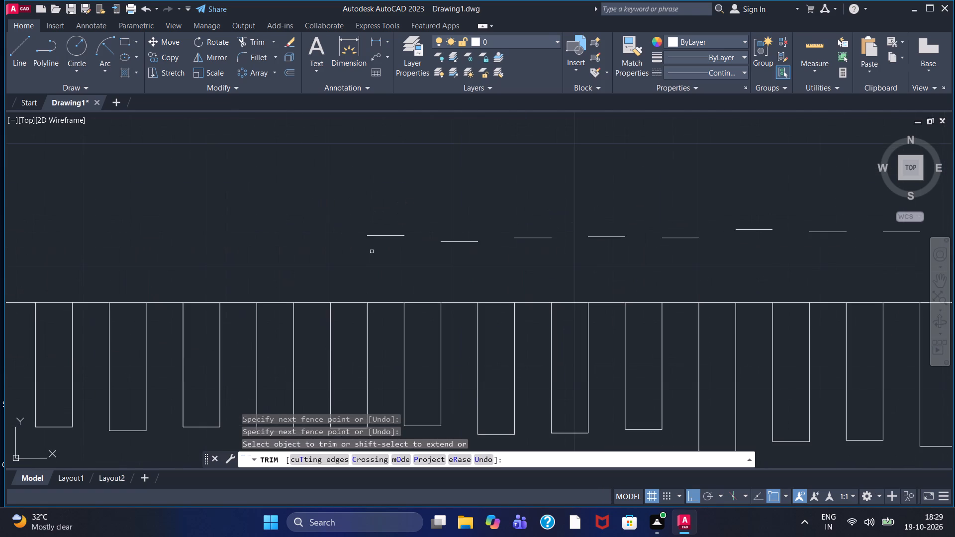
pyautogui.moveTo(372, 252); pyautogui.dragTo(396, 217)
pyautogui.moveTo(465, 246); pyautogui.dragTo(465, 220)
# Trim away the last seven detached tooth tops above the horizontal line, up to the profile's slanted end edge.
pyautogui.moveTo(449, 233); pyautogui.dragTo(389, 239, button='middle')
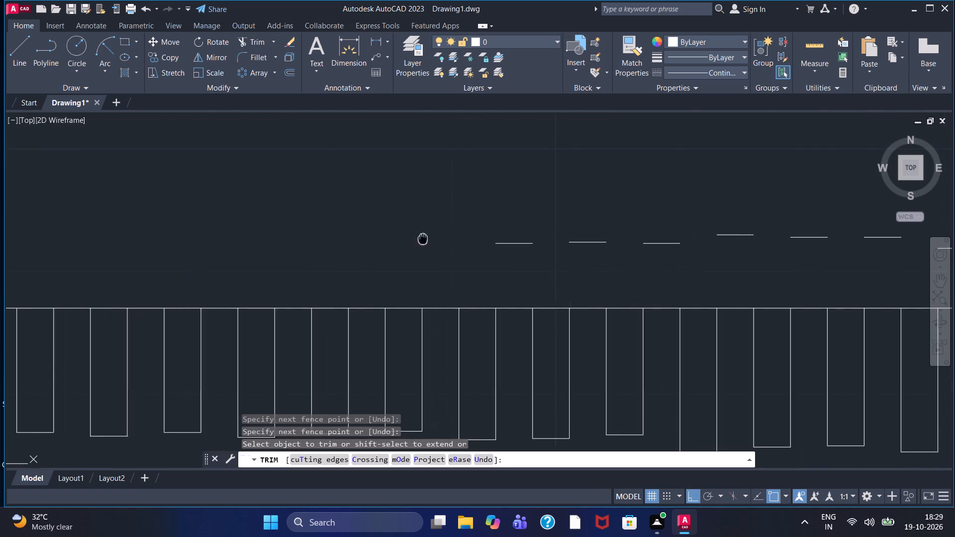
pyautogui.moveTo(389, 239); pyautogui.dragTo(287, 239, button='middle')
pyautogui.moveTo(364, 253); pyautogui.dragTo(370, 222)
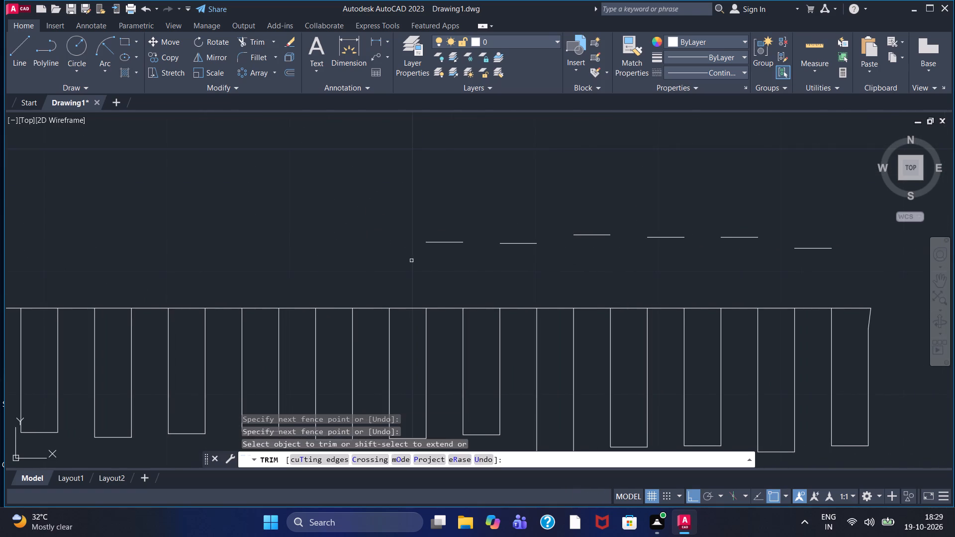
pyautogui.moveTo(440, 252); pyautogui.dragTo(449, 221)
pyautogui.moveTo(514, 260); pyautogui.dragTo(515, 228)
pyautogui.scroll(-1, 515, 261)
pyautogui.moveTo(515, 261); pyautogui.dragTo(406, 243, button='middle')
pyautogui.moveTo(456, 234); pyautogui.dragTo(457, 209)
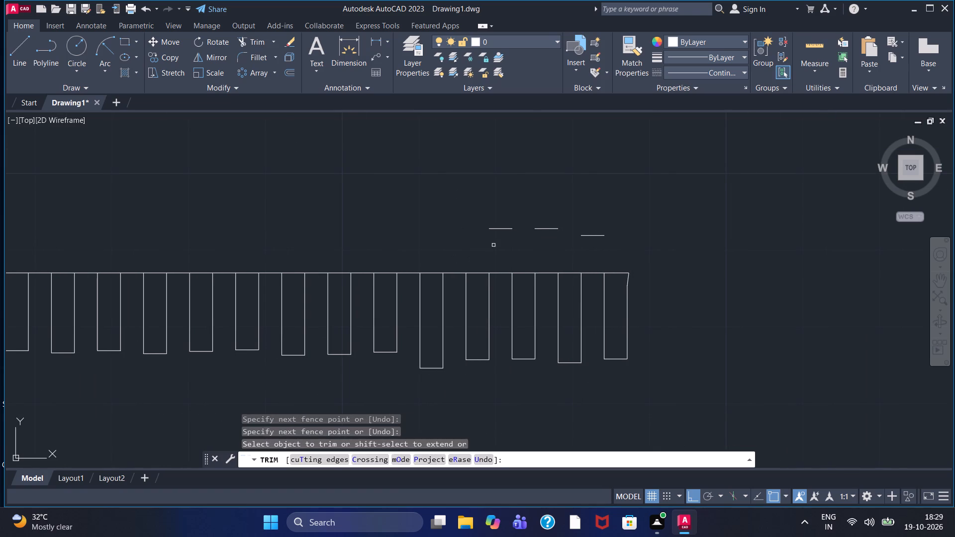
pyautogui.moveTo(500, 239); pyautogui.dragTo(503, 218)
pyautogui.moveTo(543, 239); pyautogui.dragTo(551, 218)
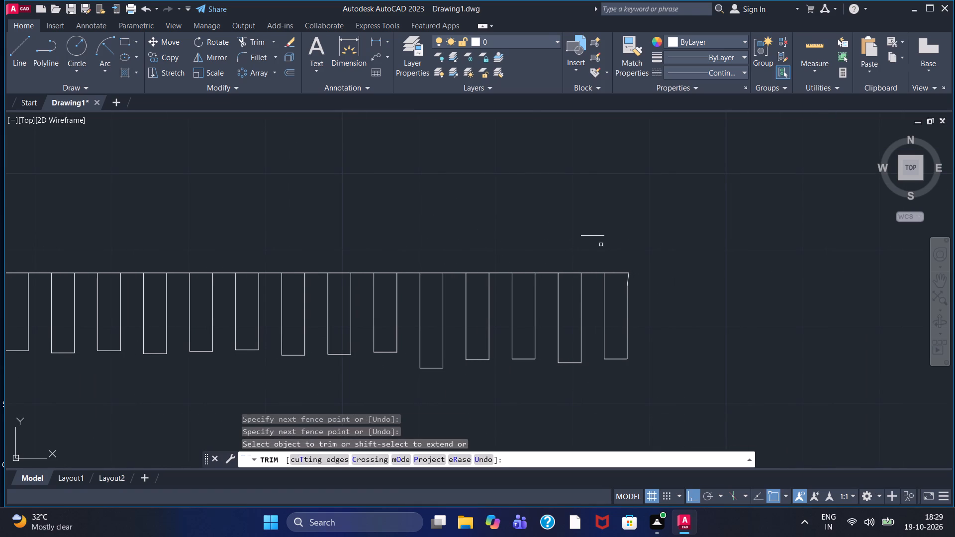
pyautogui.click(601, 245)
pyautogui.click(586, 233)
# Trim away the bottom segments of the first four teeth below the horizontal line, starting at the profile's slanted end.
pyautogui.scroll(-1, 315, 266)
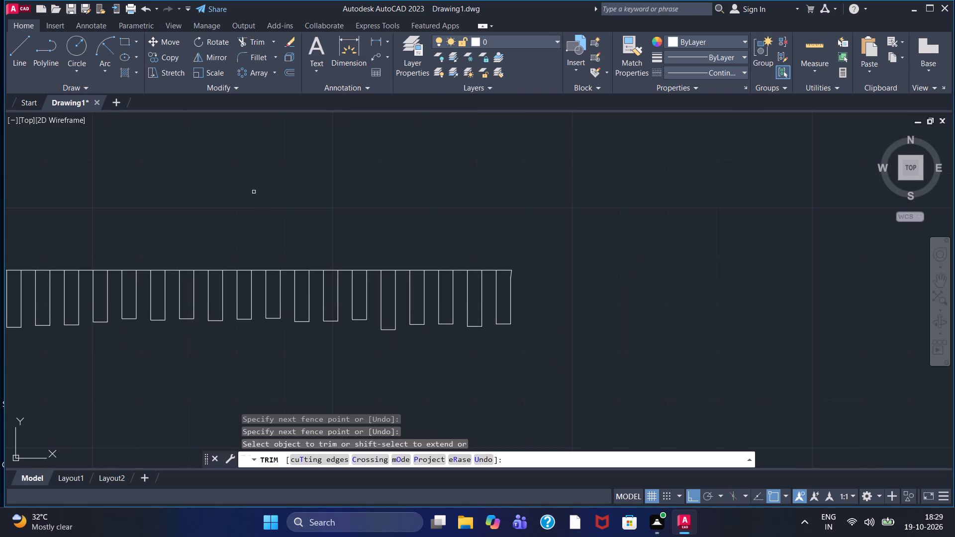
pyautogui.scroll(-1, 251, 208)
pyautogui.moveTo(229, 218); pyautogui.dragTo(496, 181, button='middle')
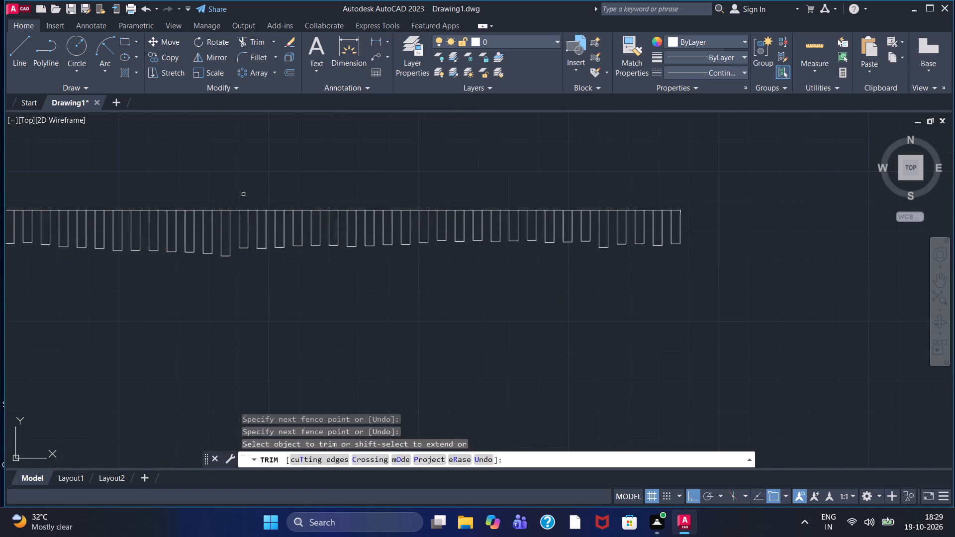
pyautogui.moveTo(210, 196); pyautogui.dragTo(377, 216, button='middle')
pyautogui.scroll(-1, 210, 208)
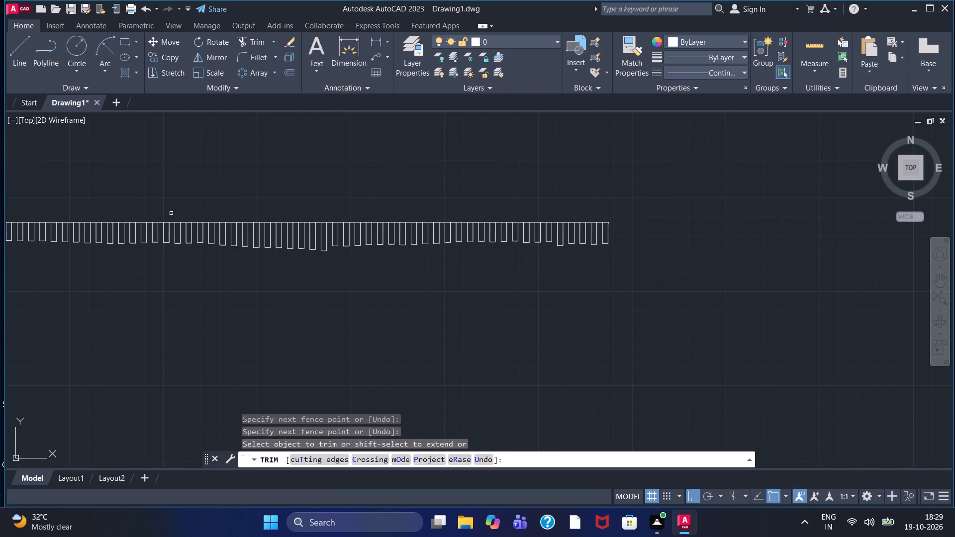
pyautogui.scroll(2, 600, 257)
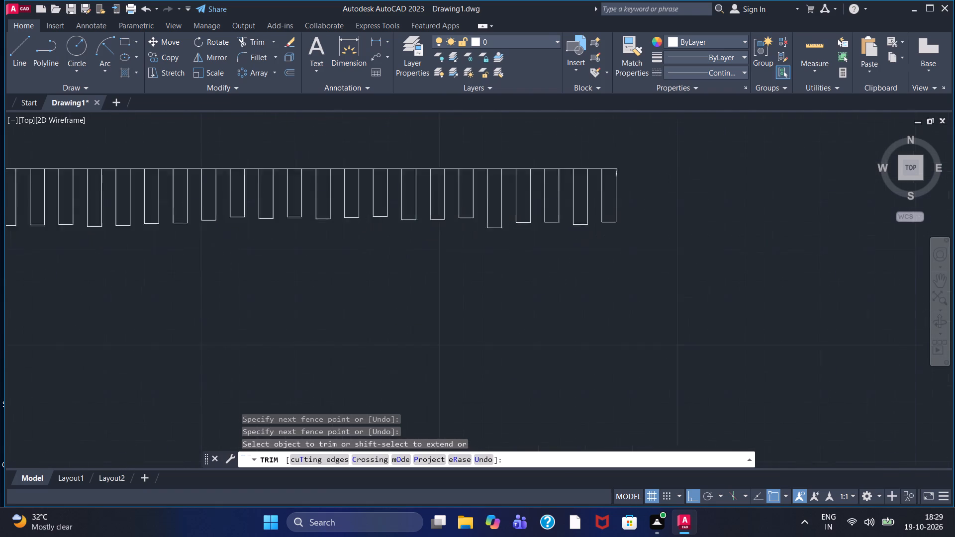
pyautogui.scroll(2, 600, 257)
pyautogui.moveTo(618, 201); pyautogui.dragTo(623, 164)
pyautogui.moveTo(539, 201); pyautogui.dragTo(549, 174)
pyautogui.moveTo(475, 196); pyautogui.dragTo(473, 160)
pyautogui.click(473, 159)
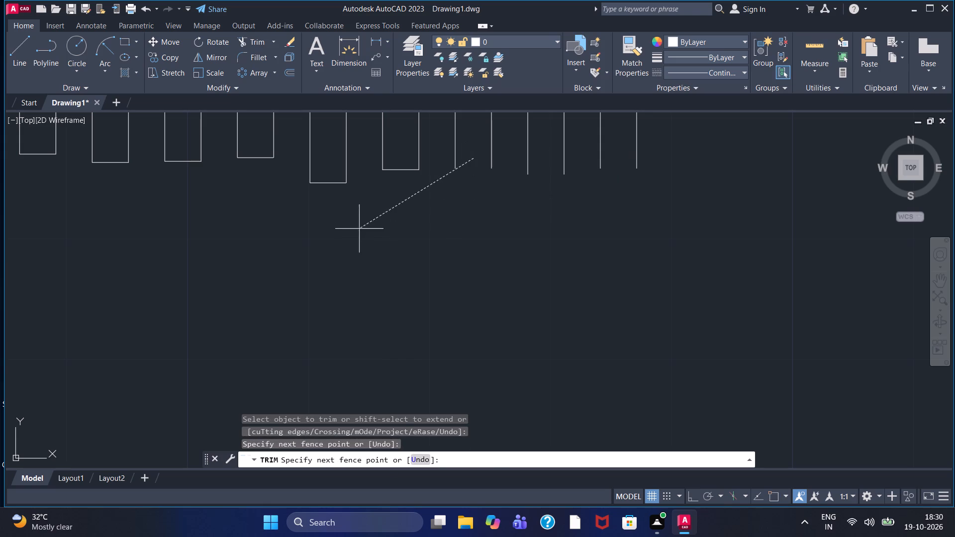
pyautogui.click(399, 200)
pyautogui.moveTo(399, 199); pyautogui.dragTo(406, 164)
pyautogui.moveTo(406, 162); pyautogui.dragTo(400, 199)
# Trim away the bottom segments of the next six teeth, working back from the slanted end, with short freehand fences.
pyautogui.moveTo(394, 202); pyautogui.dragTo(464, 279, button='middle')
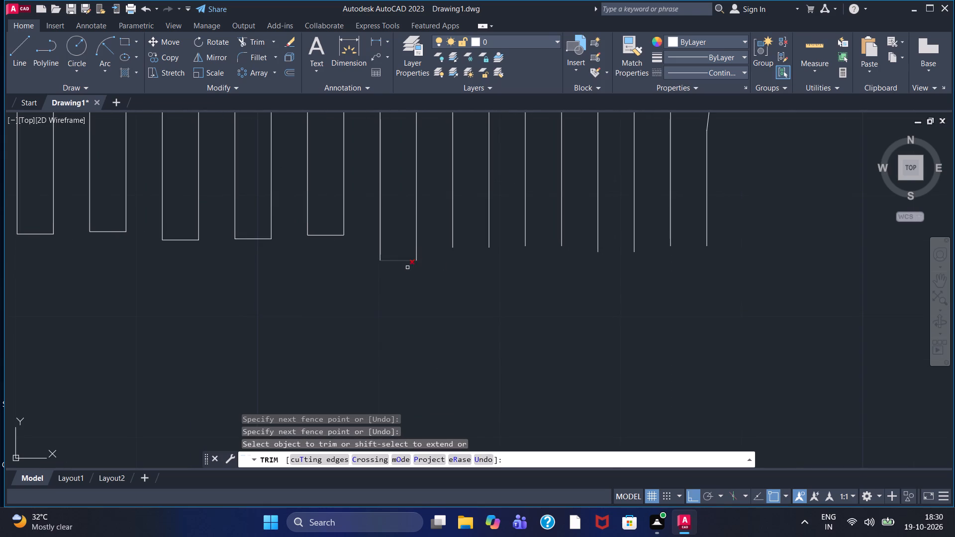
pyautogui.moveTo(401, 278); pyautogui.dragTo(404, 243)
pyautogui.moveTo(326, 256); pyautogui.dragTo(327, 227)
pyautogui.moveTo(294, 270); pyautogui.dragTo(354, 312, button='middle')
pyautogui.moveTo(319, 293); pyautogui.dragTo(321, 272)
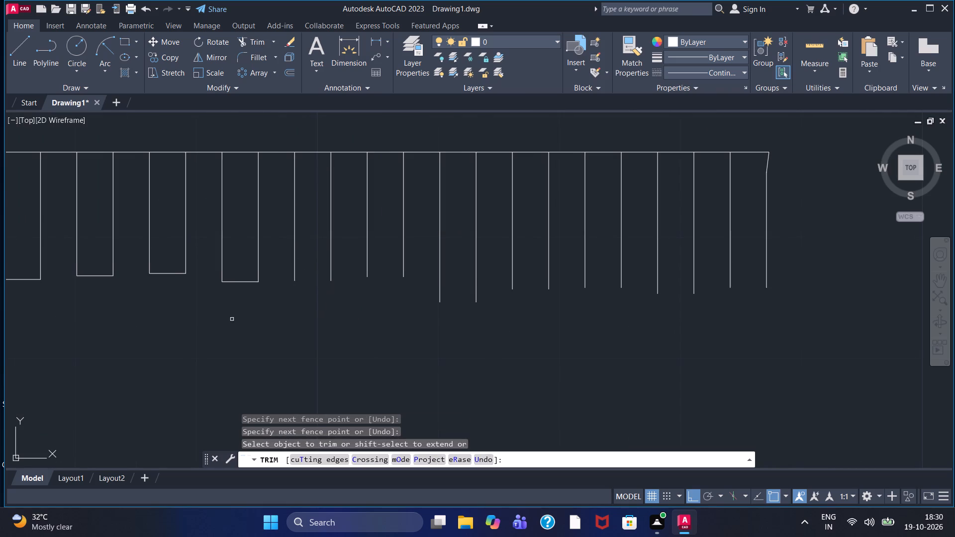
pyautogui.moveTo(244, 302); pyautogui.dragTo(248, 271)
pyautogui.scroll(-1, 212, 319)
pyautogui.moveTo(212, 319); pyautogui.dragTo(295, 345, button='middle')
pyautogui.scroll(1, 295, 345)
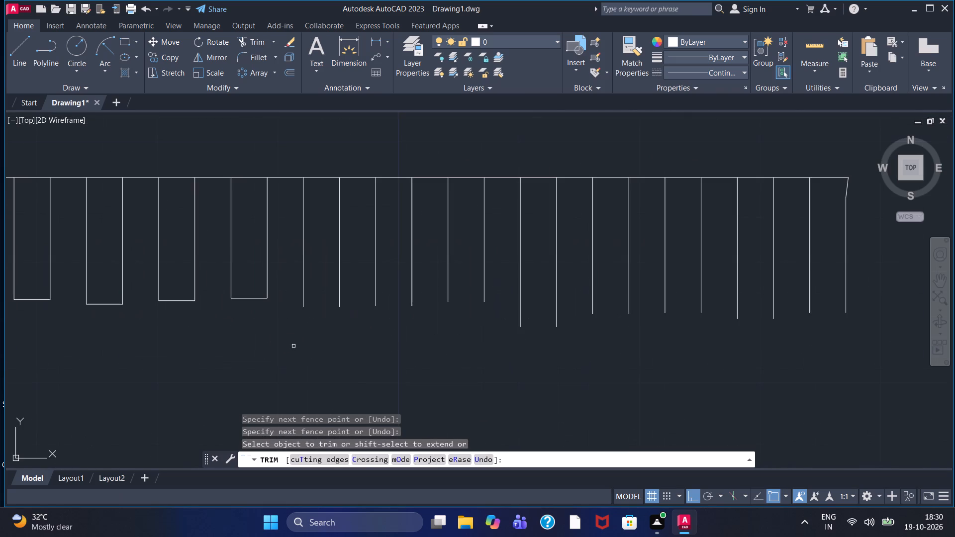
pyautogui.moveTo(257, 319); pyautogui.dragTo(256, 286)
pyautogui.moveTo(185, 318); pyautogui.dragTo(184, 313)
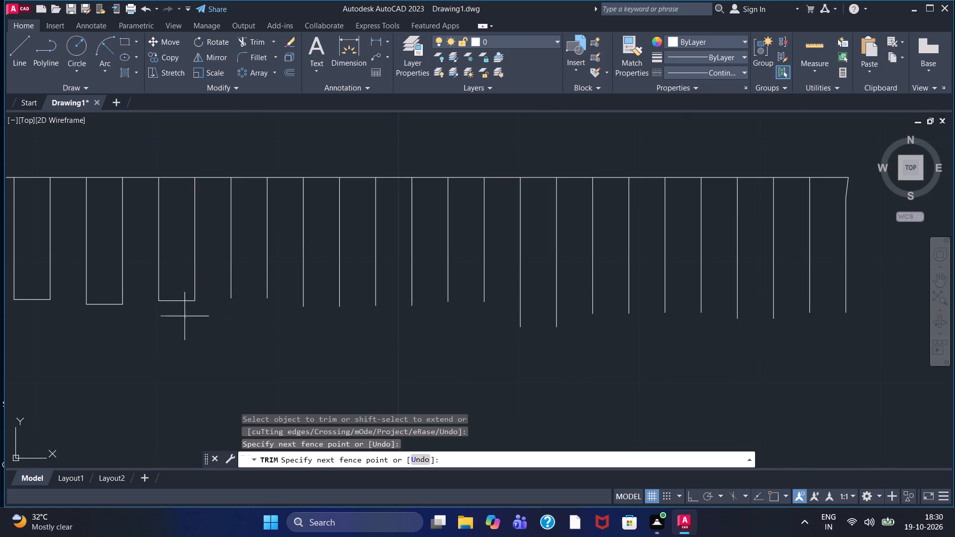
pyautogui.moveTo(184, 313); pyautogui.dragTo(183, 288)
# Trim away the following six tooth bottoms below the horizontal line, continuing away from the slanted end.
pyautogui.moveTo(168, 297); pyautogui.dragTo(289, 345, button='middle')
pyautogui.moveTo(225, 359); pyautogui.dragTo(229, 332)
pyautogui.moveTo(164, 359); pyautogui.dragTo(165, 331)
pyautogui.moveTo(165, 331); pyautogui.dragTo(330, 347, button='middle')
pyautogui.moveTo(246, 385); pyautogui.dragTo(254, 353)
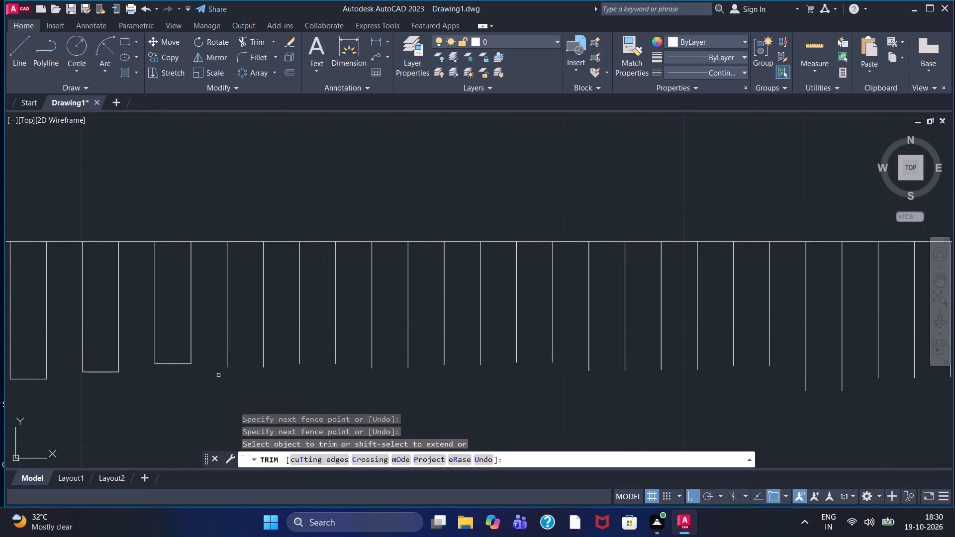
pyautogui.moveTo(172, 392); pyautogui.dragTo(178, 346)
pyautogui.moveTo(144, 390); pyautogui.dragTo(311, 368, button='middle')
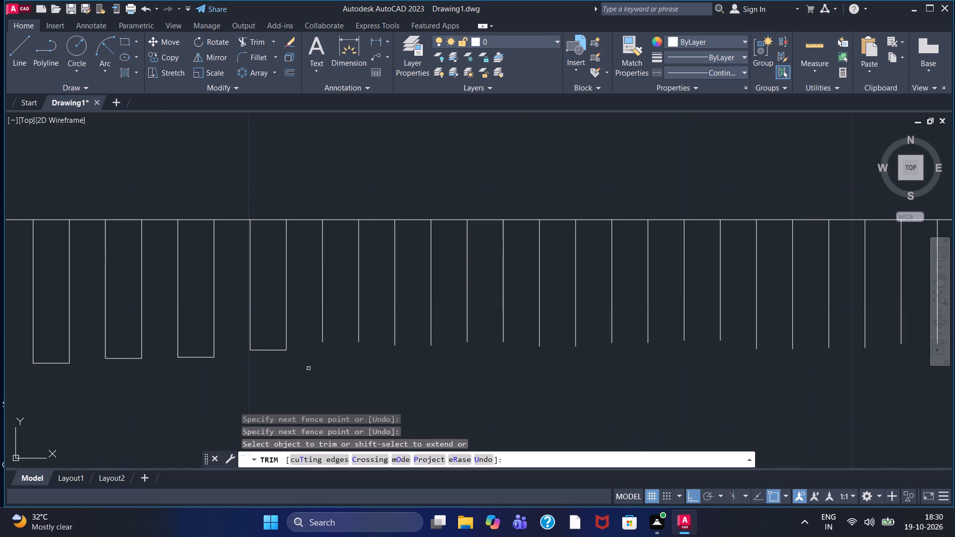
pyautogui.moveTo(274, 367); pyautogui.dragTo(281, 331)
pyautogui.moveTo(197, 371); pyautogui.dragTo(202, 345)
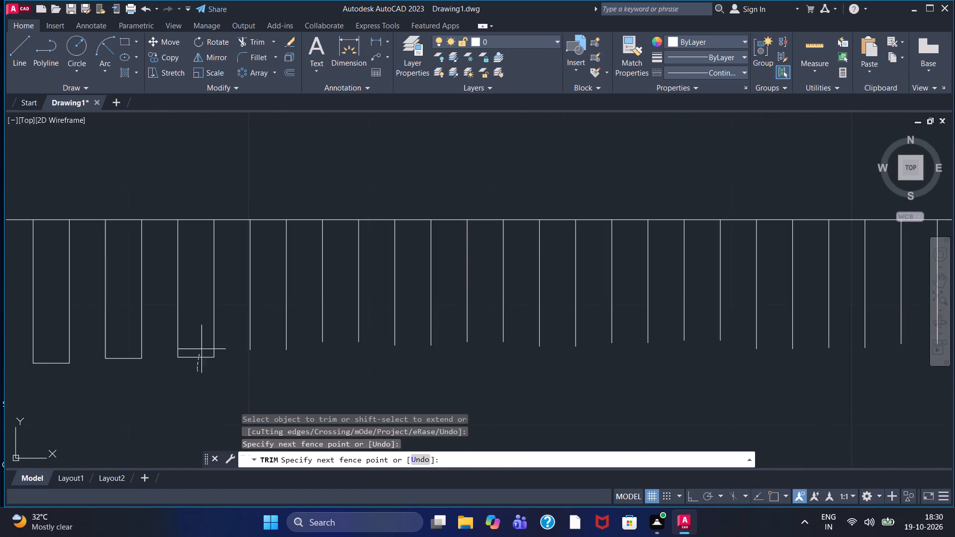
# Trim away six more tooth bottom segments beside the already opened teeth, using short freehand fences.
pyautogui.moveTo(167, 365); pyautogui.dragTo(261, 347, button='middle')
pyautogui.moveTo(222, 354); pyautogui.dragTo(225, 321)
pyautogui.moveTo(146, 360); pyautogui.dragTo(150, 329)
pyautogui.moveTo(156, 359); pyautogui.dragTo(312, 359, button='middle')
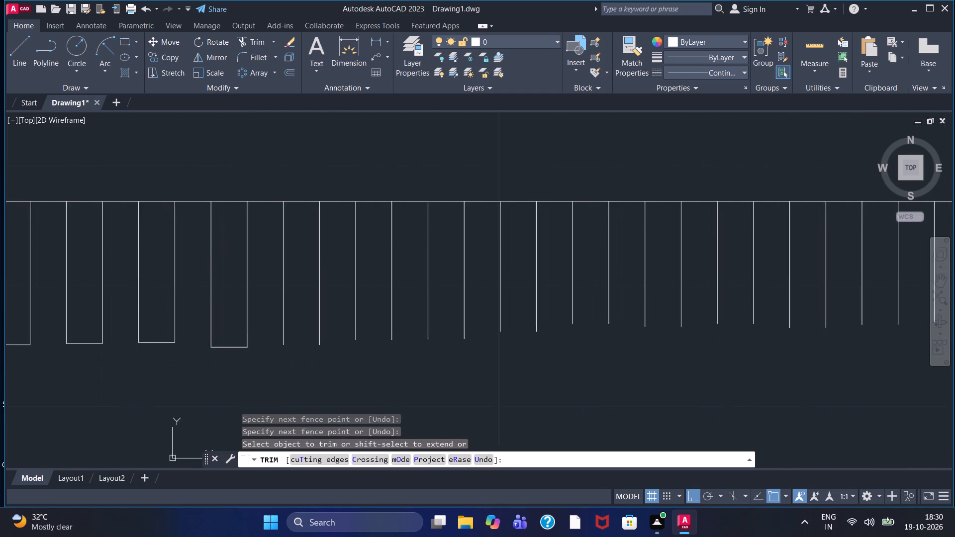
pyautogui.scroll(1, 305, 361)
pyautogui.moveTo(192, 356); pyautogui.dragTo(199, 314)
pyautogui.scroll(-1, 180, 350)
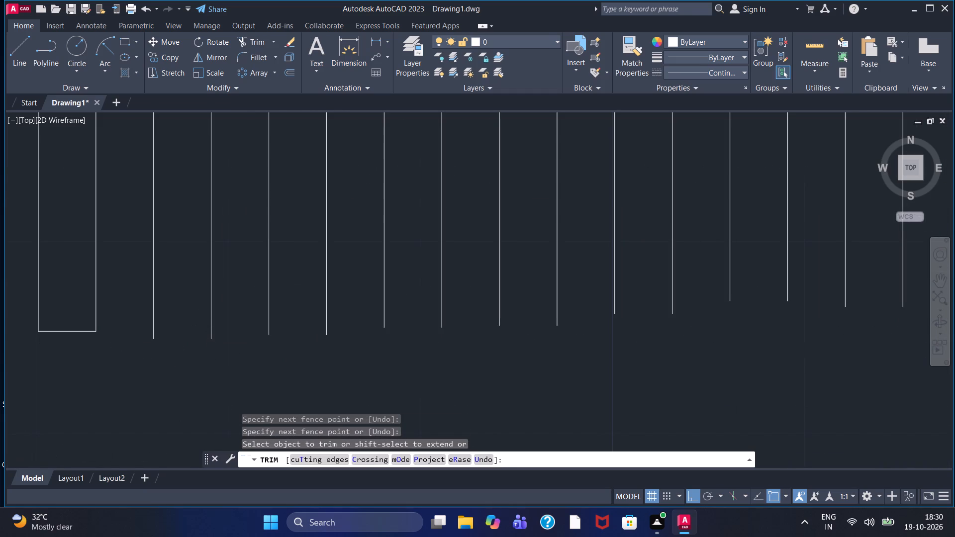
pyautogui.moveTo(180, 354); pyautogui.dragTo(376, 361, button='middle')
pyautogui.moveTo(311, 356); pyautogui.dragTo(311, 332)
pyautogui.moveTo(237, 362); pyautogui.dragTo(240, 334)
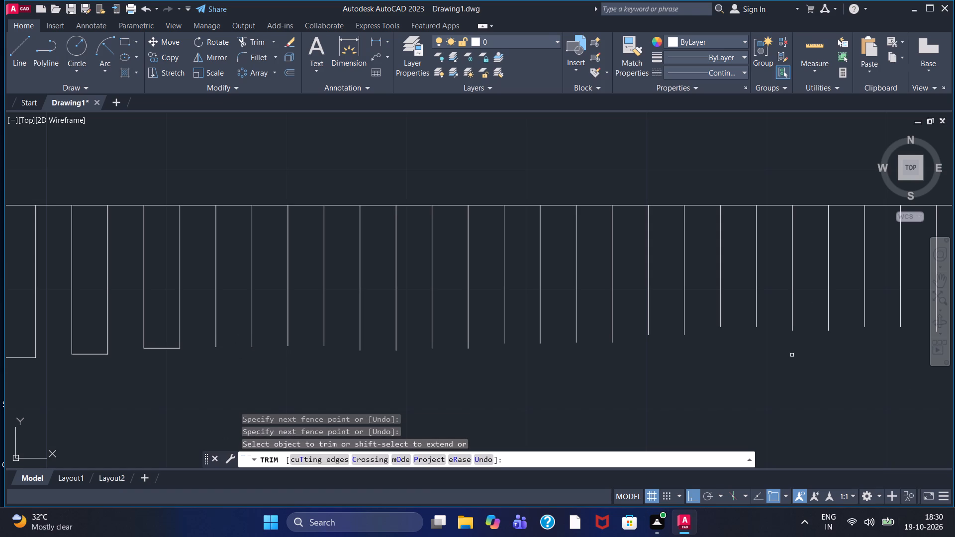
pyautogui.moveTo(158, 362); pyautogui.dragTo(169, 321)
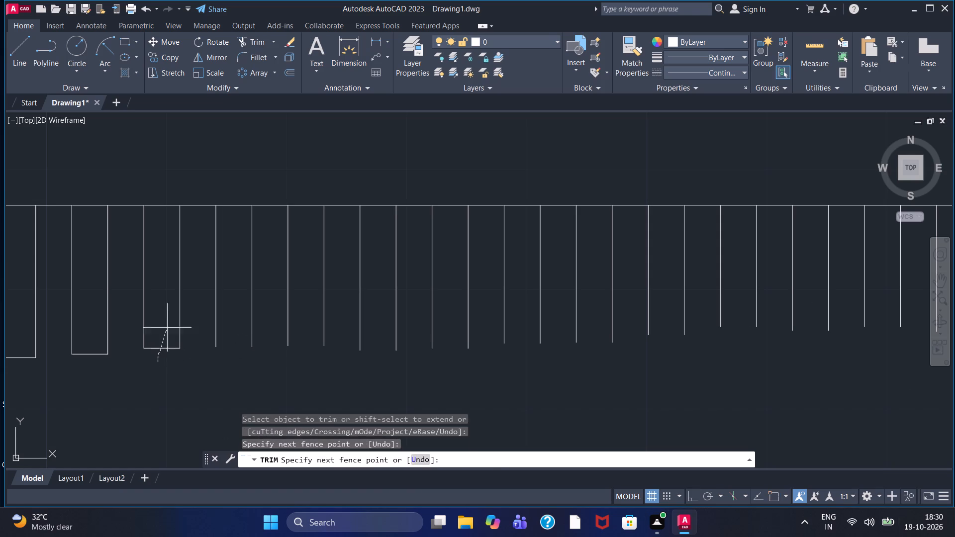
pyautogui.moveTo(169, 321); pyautogui.dragTo(169, 321)
# Trim away the bottom segments of the next eight teeth along the profile, including the deepest tooth among them.
pyautogui.moveTo(159, 327); pyautogui.dragTo(473, 295, button='middle')
pyautogui.moveTo(405, 329); pyautogui.dragTo(407, 311)
pyautogui.moveTo(337, 339); pyautogui.dragTo(342, 303)
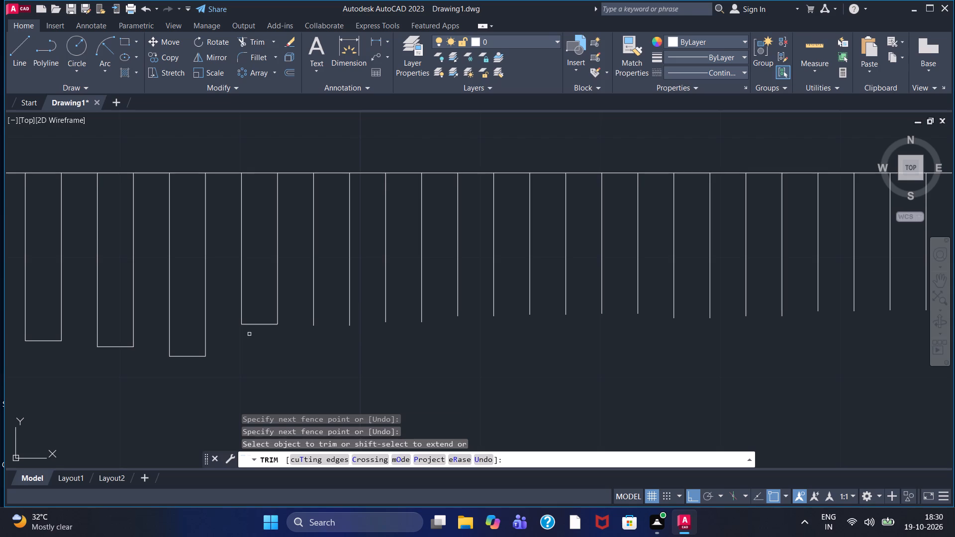
pyautogui.moveTo(249, 334); pyautogui.dragTo(255, 294)
pyautogui.moveTo(193, 376); pyautogui.dragTo(198, 340)
pyautogui.moveTo(122, 361); pyautogui.dragTo(124, 322)
pyautogui.moveTo(125, 322); pyautogui.dragTo(344, 298, button='middle')
pyautogui.moveTo(255, 332); pyautogui.dragTo(261, 315)
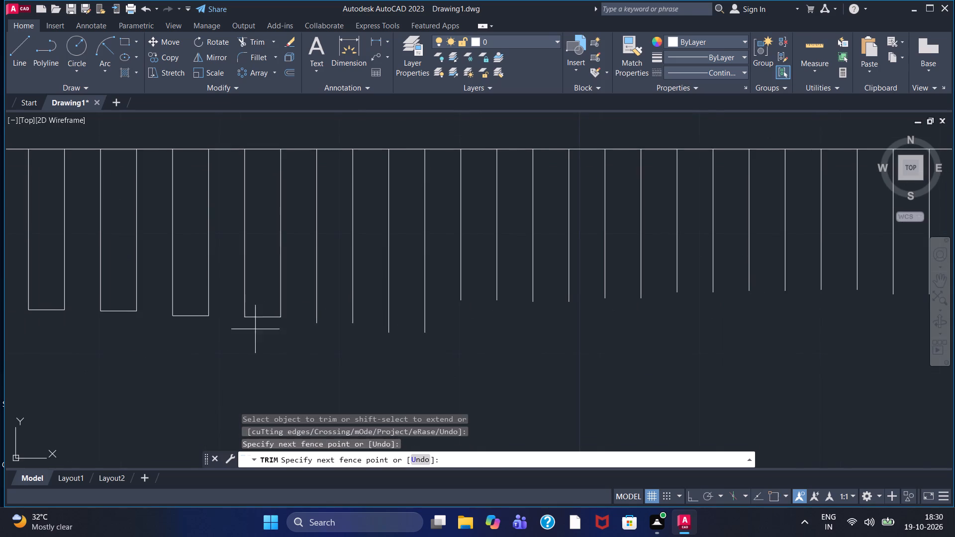
pyautogui.moveTo(261, 315); pyautogui.dragTo(267, 307)
pyautogui.moveTo(192, 332); pyautogui.dragTo(192, 303)
pyautogui.moveTo(117, 324); pyautogui.dragTo(118, 296)
# Trim away the next four tooth bottoms below the horizontal line with short freehand fences.
pyautogui.moveTo(119, 296); pyautogui.dragTo(476, 305, button='middle')
pyautogui.scroll(1, 470, 309)
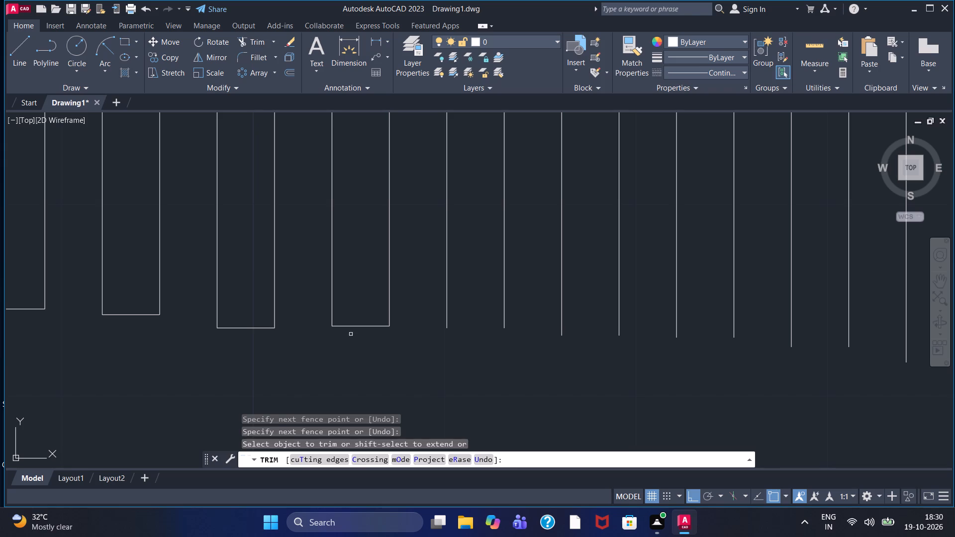
pyautogui.moveTo(351, 335); pyautogui.dragTo(363, 305)
pyautogui.moveTo(258, 339); pyautogui.dragTo(259, 307)
pyautogui.moveTo(259, 307); pyautogui.dragTo(450, 301, button='middle')
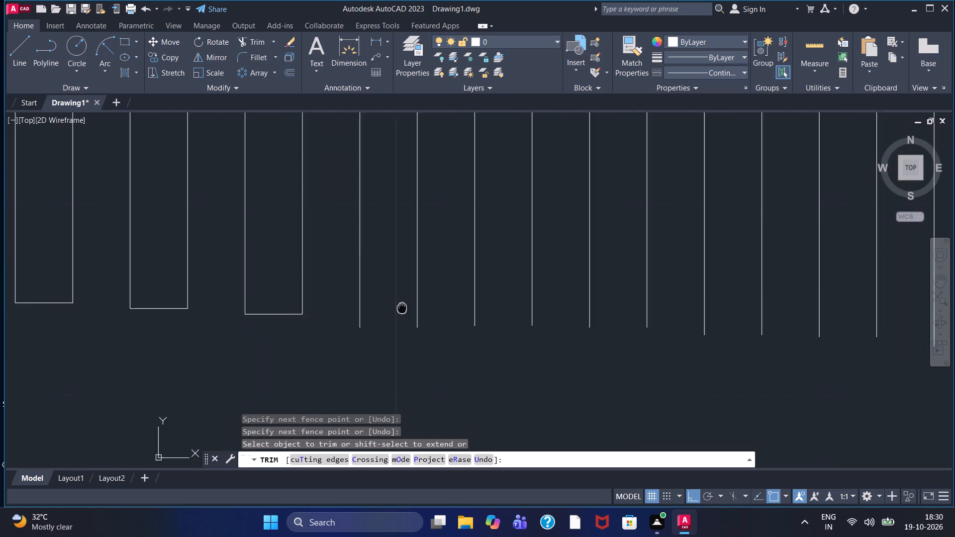
pyautogui.moveTo(450, 301); pyautogui.dragTo(457, 297, button='middle')
pyautogui.moveTo(326, 319); pyautogui.dragTo(334, 296)
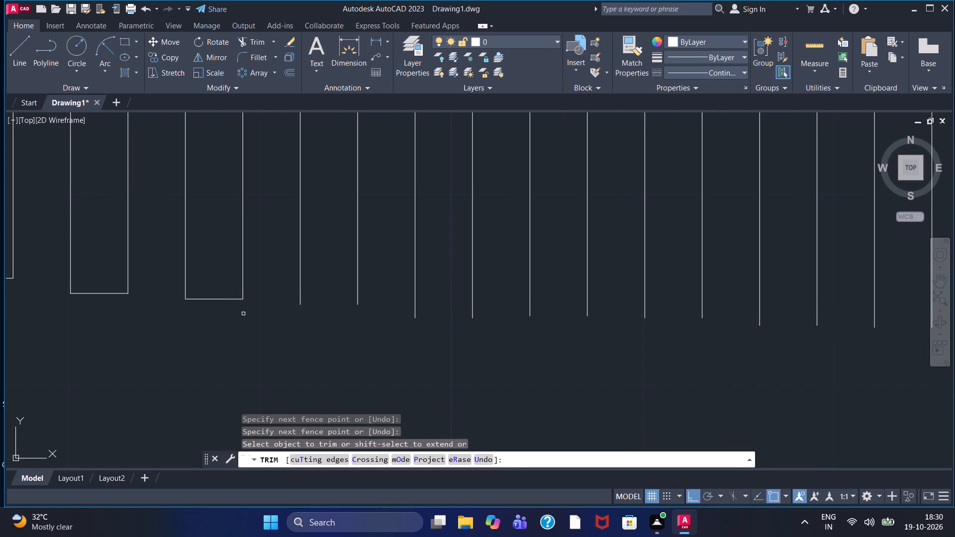
pyautogui.moveTo(213, 314); pyautogui.dragTo(216, 285)
# Trim away the next seven tooth bottoms below the horizontal line, continuing away from the slanted end.
pyautogui.scroll(-1, 240, 325)
pyautogui.moveTo(256, 318); pyautogui.dragTo(573, 318, button='middle')
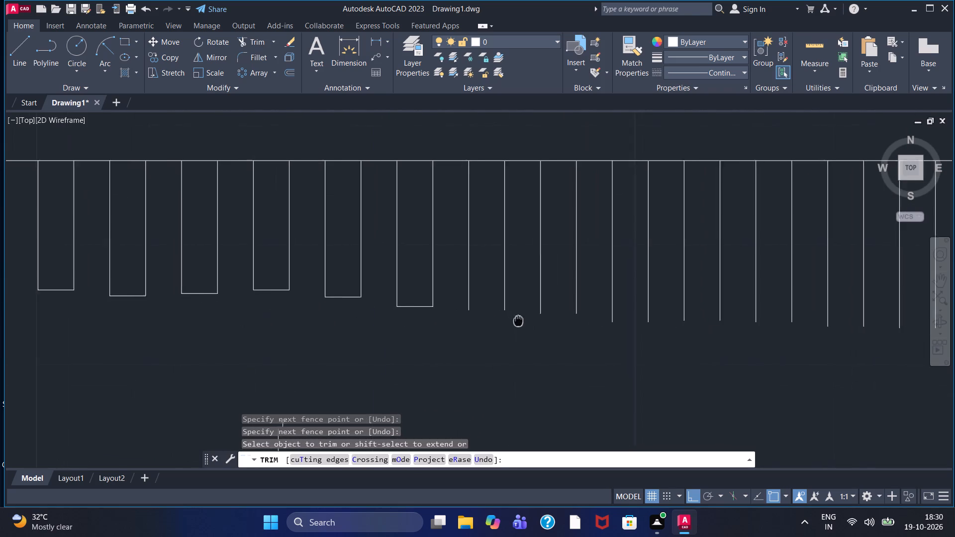
pyautogui.moveTo(573, 318); pyautogui.dragTo(601, 317, button='middle')
pyautogui.scroll(1, 514, 316)
pyautogui.moveTo(510, 314); pyautogui.dragTo(500, 280)
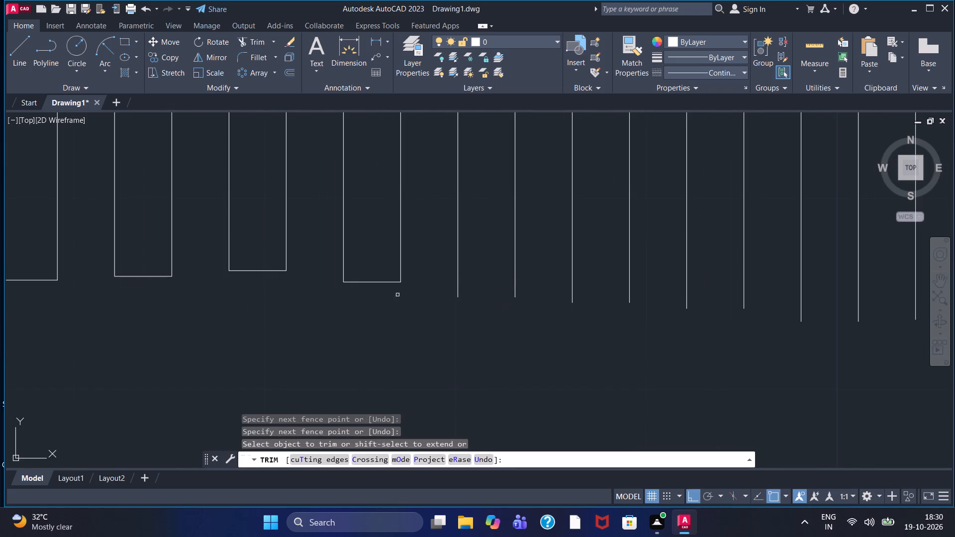
pyautogui.moveTo(389, 295); pyautogui.dragTo(386, 271)
pyautogui.moveTo(387, 271); pyautogui.dragTo(501, 307, button='middle')
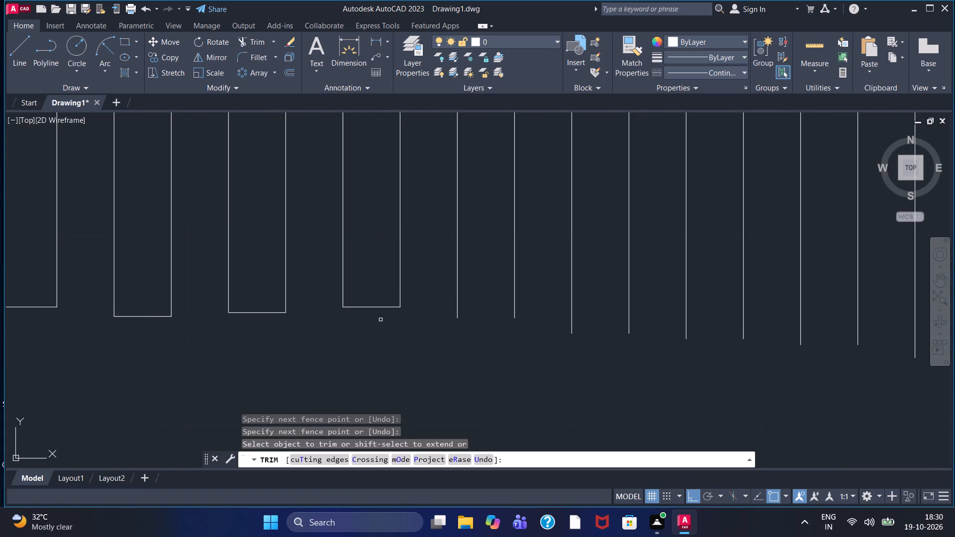
pyautogui.moveTo(381, 320); pyautogui.dragTo(378, 293)
pyautogui.moveTo(378, 293); pyautogui.dragTo(466, 316, button='middle')
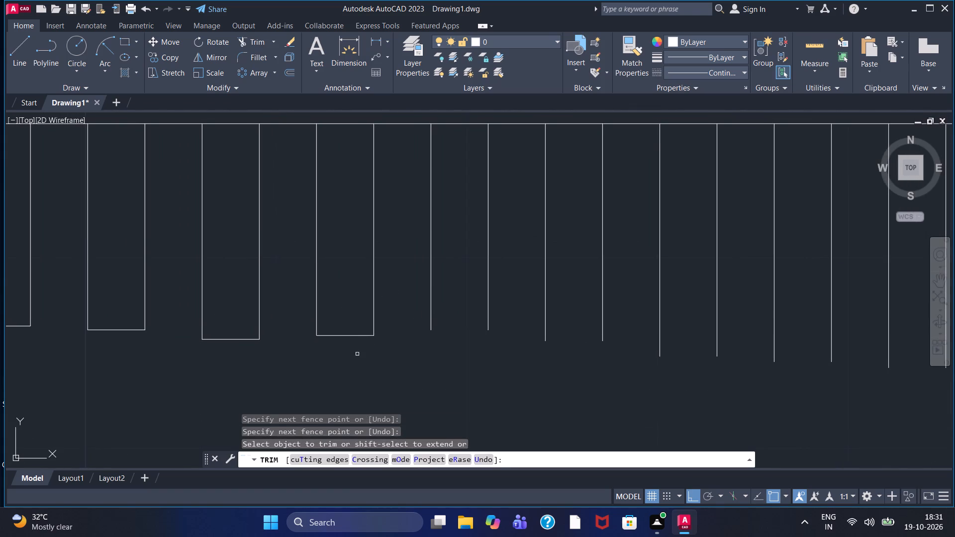
pyautogui.moveTo(357, 354); pyautogui.dragTo(352, 319)
pyautogui.moveTo(356, 323); pyautogui.dragTo(500, 311, button='middle')
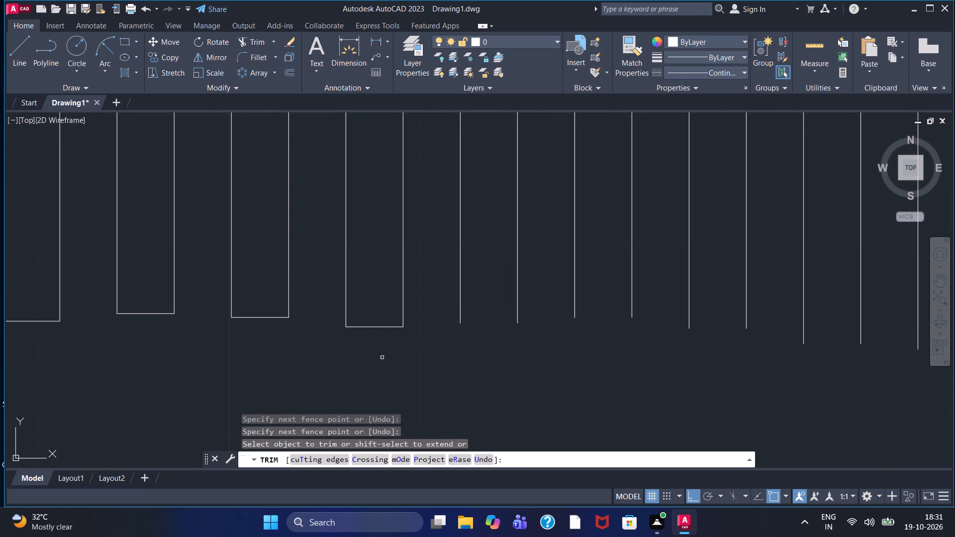
pyautogui.moveTo(367, 357); pyautogui.dragTo(380, 298)
pyautogui.moveTo(253, 330); pyautogui.dragTo(257, 300)
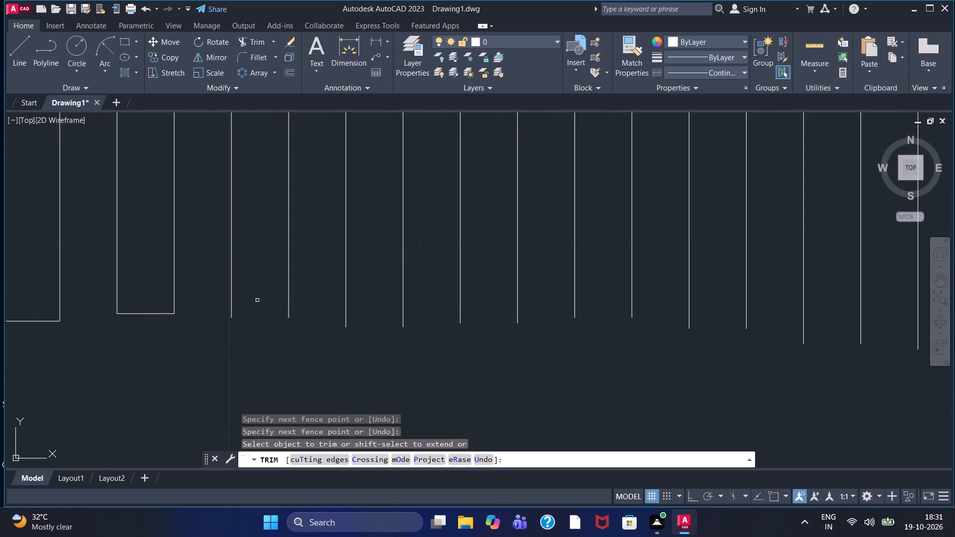
pyautogui.moveTo(147, 330); pyautogui.dragTo(148, 294)
# Trim away the bottom segments of the following seven teeth with short freehand fences.
pyautogui.moveTo(119, 327); pyautogui.dragTo(418, 294, button='middle')
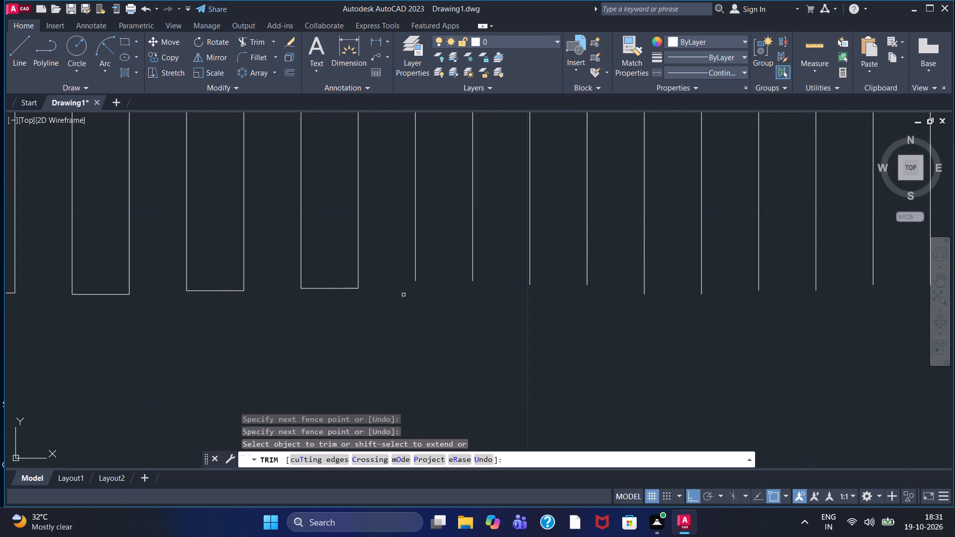
pyautogui.moveTo(336, 302); pyautogui.dragTo(340, 251)
pyautogui.moveTo(223, 308); pyautogui.dragTo(230, 268)
pyautogui.moveTo(107, 312); pyautogui.dragTo(114, 260)
pyautogui.moveTo(181, 331); pyautogui.dragTo(706, 344, button='middle')
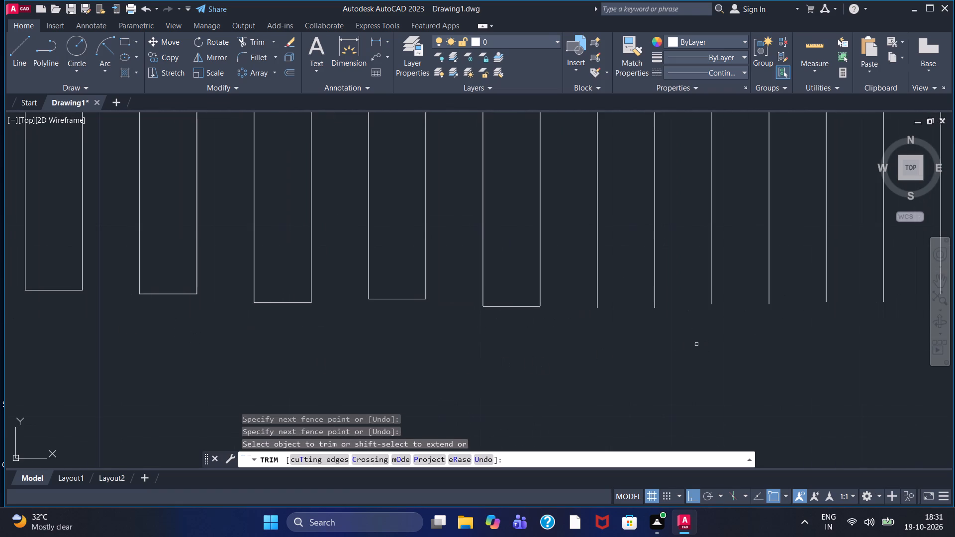
pyautogui.moveTo(499, 325); pyautogui.dragTo(511, 287)
pyautogui.moveTo(398, 279); pyautogui.dragTo(398, 273)
pyautogui.moveTo(396, 289); pyautogui.dragTo(392, 335)
pyautogui.moveTo(399, 327); pyautogui.dragTo(405, 293)
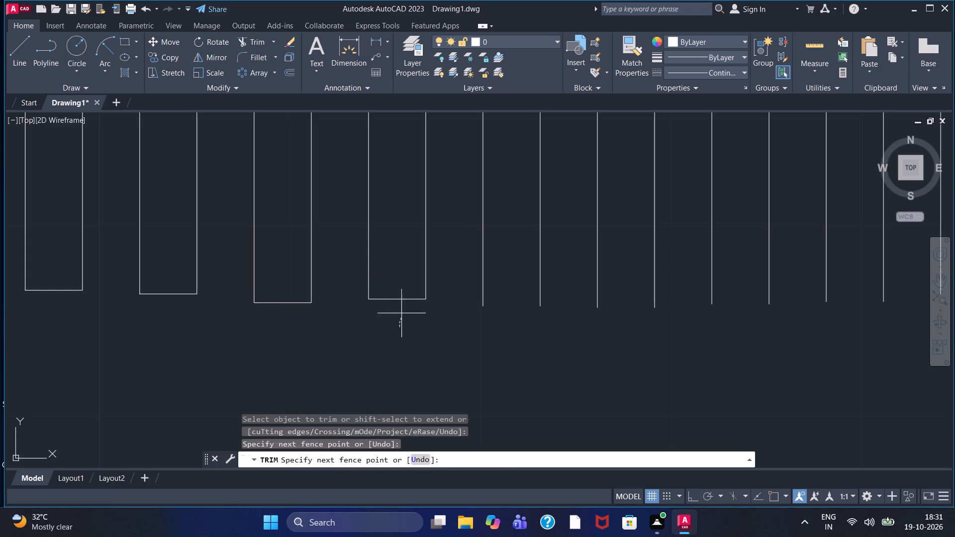
pyautogui.moveTo(405, 293); pyautogui.dragTo(406, 285)
pyautogui.moveTo(286, 327); pyautogui.dragTo(291, 285)
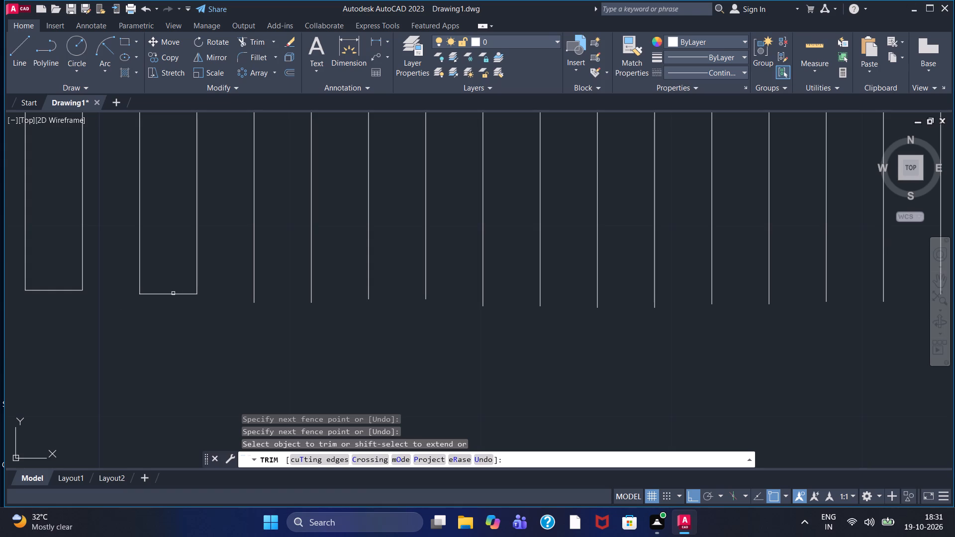
pyautogui.moveTo(171, 308); pyautogui.dragTo(170, 280)
# Trim away five more tooth bottom segments, continuing towards the profile's straight end.
pyautogui.scroll(-1, 155, 290)
pyautogui.moveTo(136, 299); pyautogui.dragTo(152, 301, button='middle')
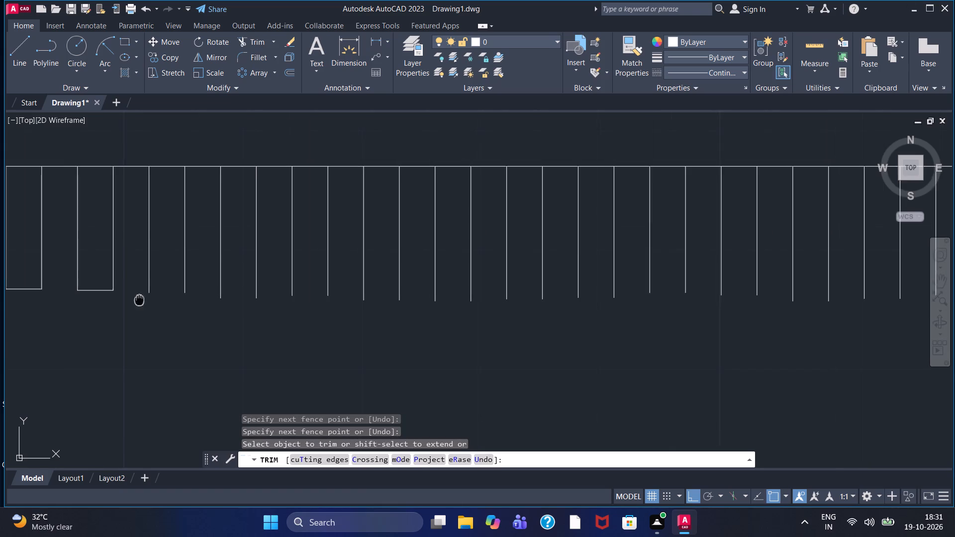
pyautogui.moveTo(152, 301); pyautogui.dragTo(255, 308, button='middle')
pyautogui.scroll(-1, 255, 308)
pyautogui.scroll(1, 224, 308)
pyautogui.moveTo(233, 316); pyautogui.dragTo(234, 283)
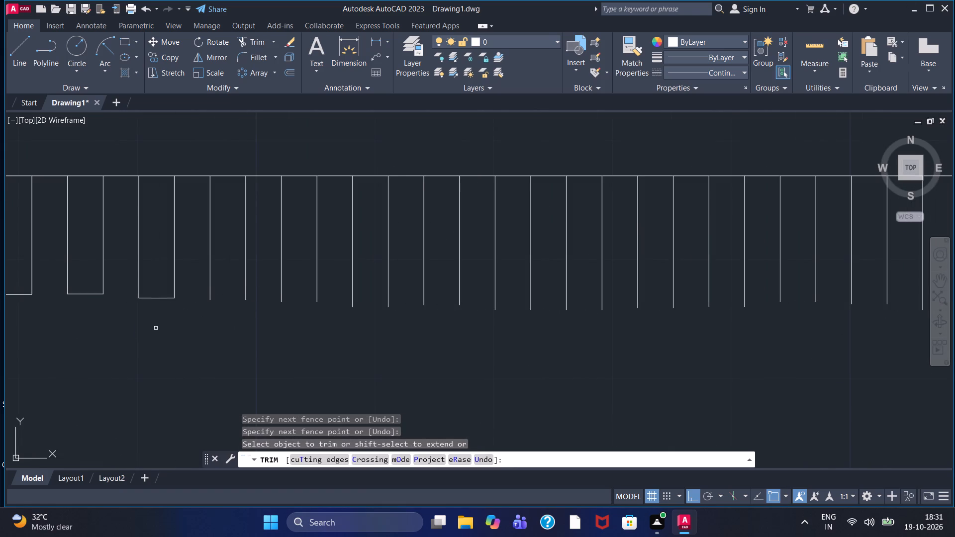
pyautogui.moveTo(160, 313); pyautogui.dragTo(163, 271)
pyautogui.moveTo(82, 308); pyautogui.dragTo(92, 275)
pyautogui.moveTo(29, 319); pyautogui.dragTo(197, 336, button='middle')
pyautogui.scroll(-1, 197, 336)
pyautogui.scroll(1, 197, 337)
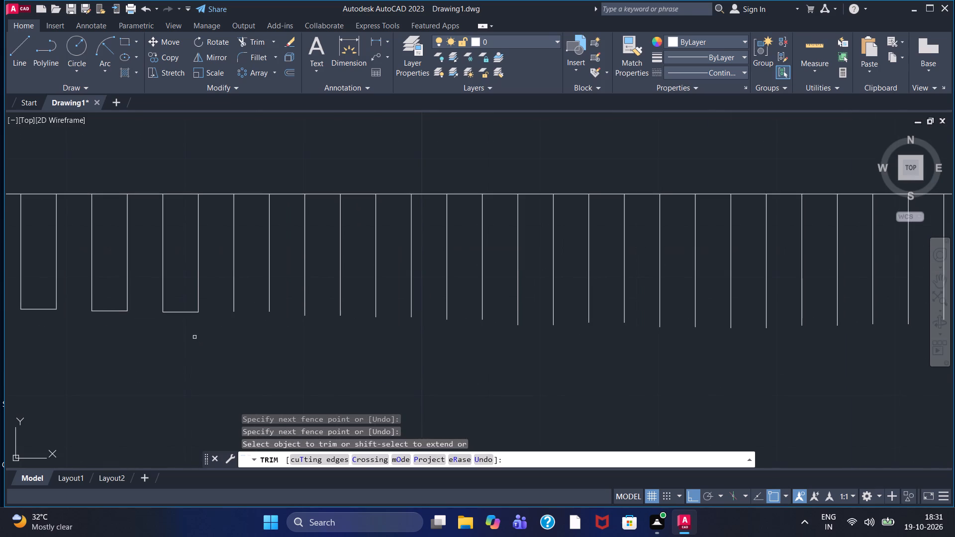
pyautogui.moveTo(175, 331); pyautogui.dragTo(189, 294)
pyautogui.moveTo(106, 327); pyautogui.dragTo(117, 293)
# Trim away the next six tooth bottoms, leaving only the last three teeth at the straight end closed.
pyautogui.scroll(-1, 102, 315)
pyautogui.moveTo(109, 317); pyautogui.dragTo(381, 306, button='middle')
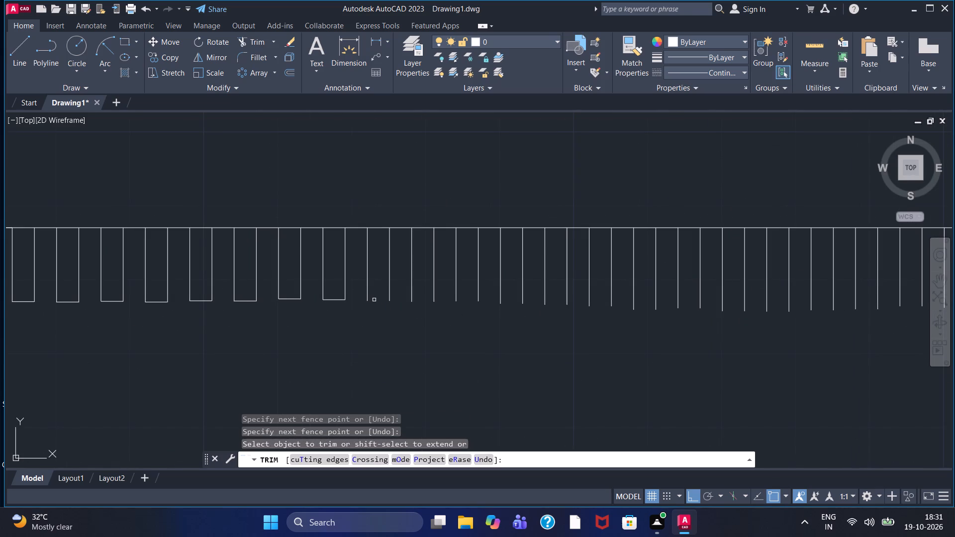
pyautogui.scroll(-1, 343, 306)
pyautogui.scroll(1, 342, 306)
pyautogui.moveTo(330, 312); pyautogui.dragTo(333, 295)
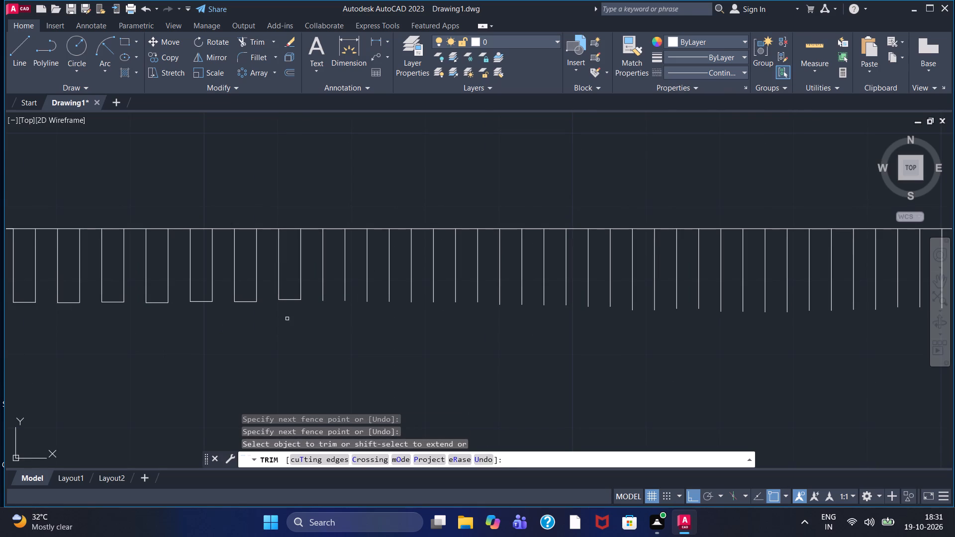
pyautogui.moveTo(295, 312); pyautogui.dragTo(294, 295)
pyautogui.moveTo(247, 313); pyautogui.dragTo(247, 290)
pyautogui.scroll(1, 202, 290)
pyautogui.moveTo(190, 336); pyautogui.dragTo(203, 301)
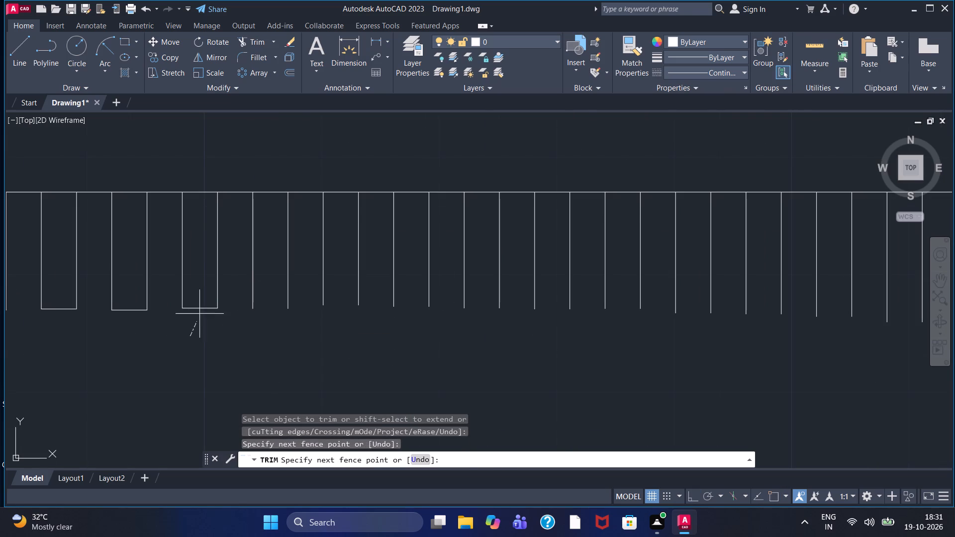
pyautogui.moveTo(203, 301); pyautogui.dragTo(203, 294)
pyautogui.moveTo(121, 327); pyautogui.dragTo(129, 294)
pyautogui.moveTo(60, 326); pyautogui.dragTo(65, 308)
pyautogui.moveTo(65, 308); pyautogui.dragTo(68, 292)
# Trim away the bottom segments of the last three teeth at the profile's straight end.
pyautogui.scroll(-1, 61, 312)
pyautogui.moveTo(58, 321); pyautogui.dragTo(328, 318, button='middle')
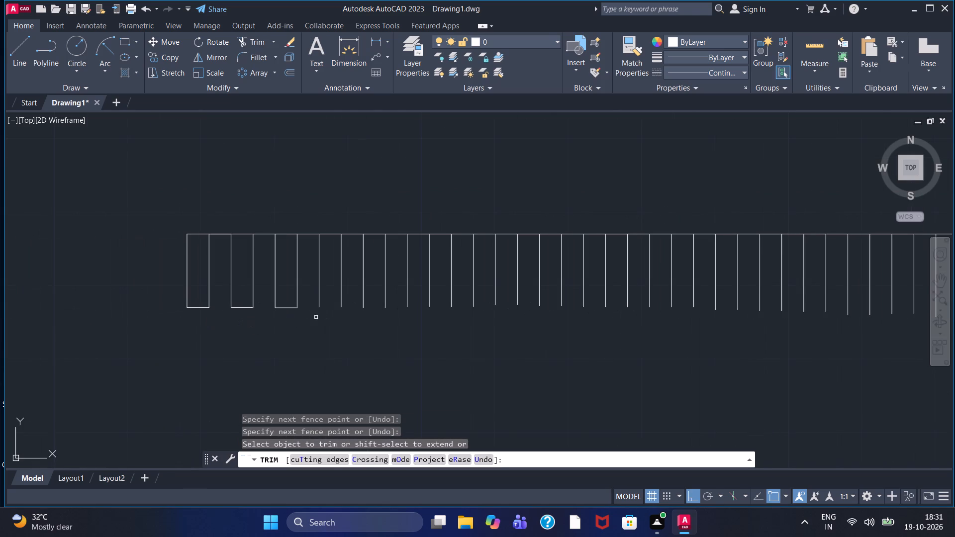
pyautogui.scroll(2, 281, 322)
pyautogui.moveTo(288, 314); pyautogui.dragTo(295, 276)
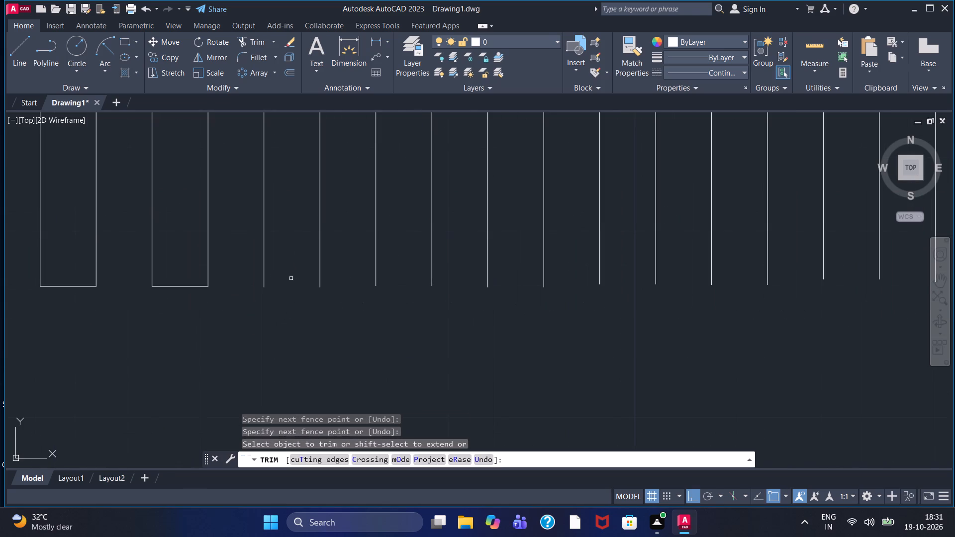
pyautogui.moveTo(184, 306); pyautogui.dragTo(186, 268)
pyautogui.moveTo(54, 296); pyautogui.dragTo(55, 290)
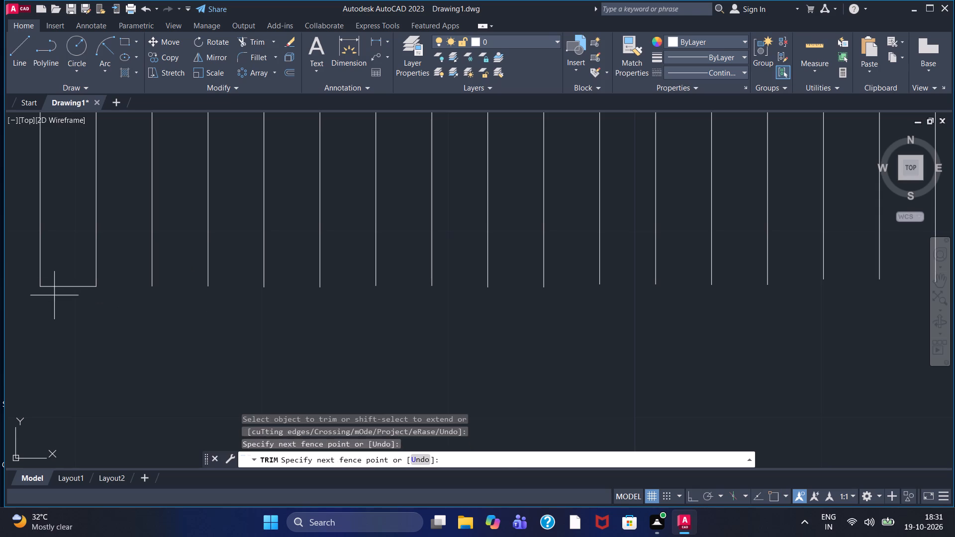
pyautogui.moveTo(55, 290); pyautogui.dragTo(69, 256)
# Draw a horizontal line from the lower end of the straight end's edge across all the teeth to beyond the slanted end.
pyautogui.moveTo(22, 45); pyautogui.dragTo(22, 56)
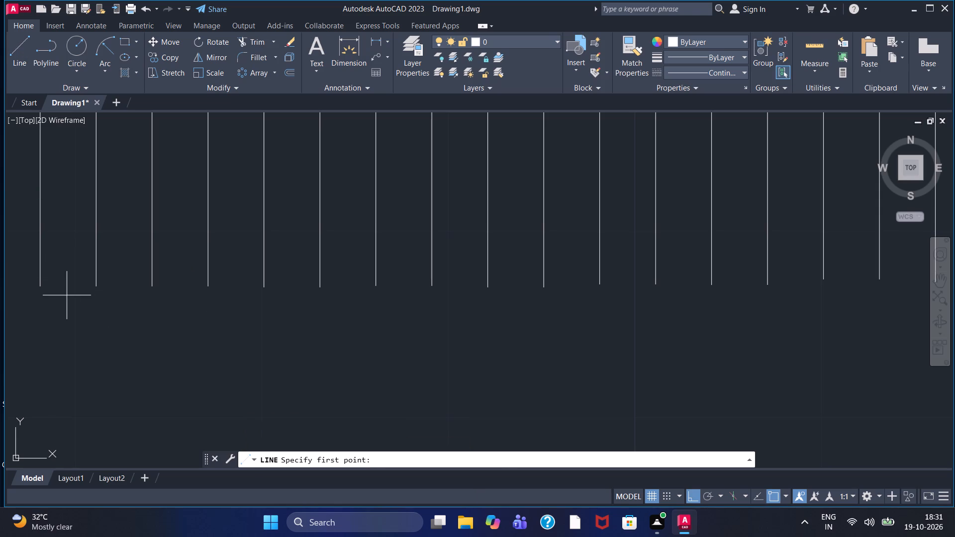
pyautogui.click(38, 287)
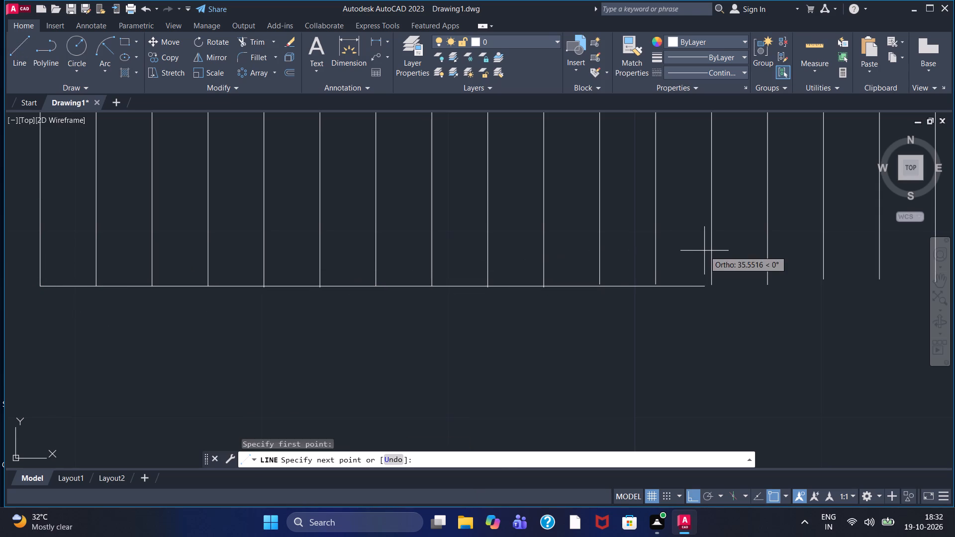
pyautogui.scroll(-3, 705, 251)
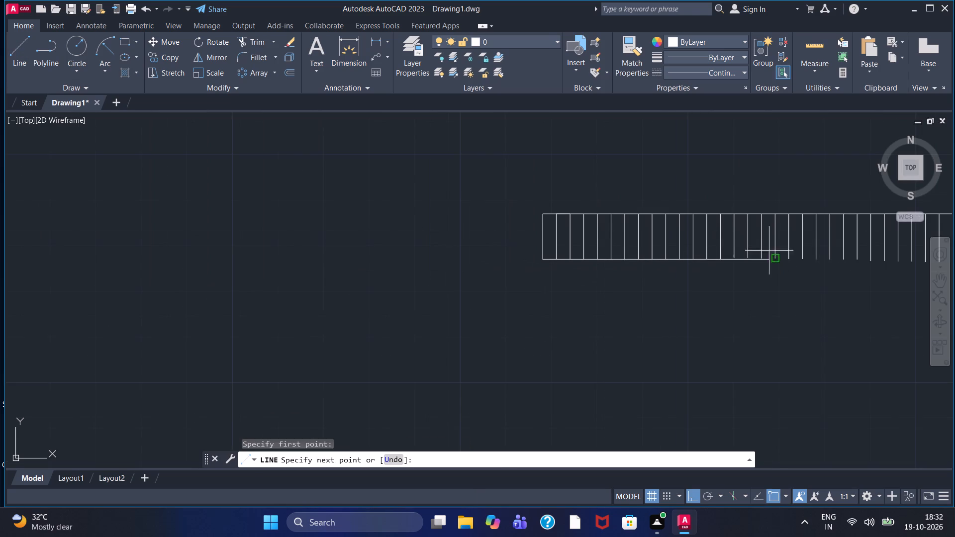
pyautogui.moveTo(894, 261); pyautogui.dragTo(516, 292, button='middle')
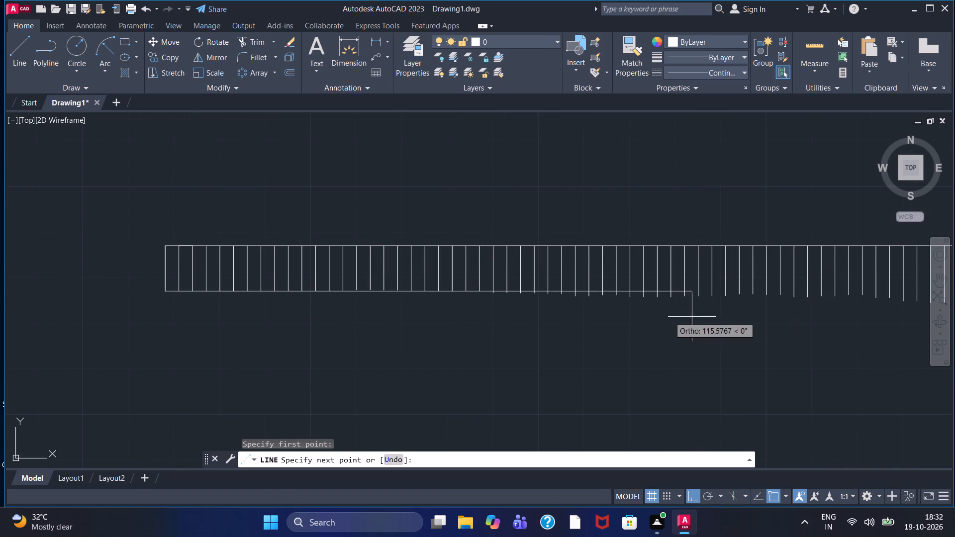
pyautogui.moveTo(705, 308); pyautogui.dragTo(217, 295, button='middle')
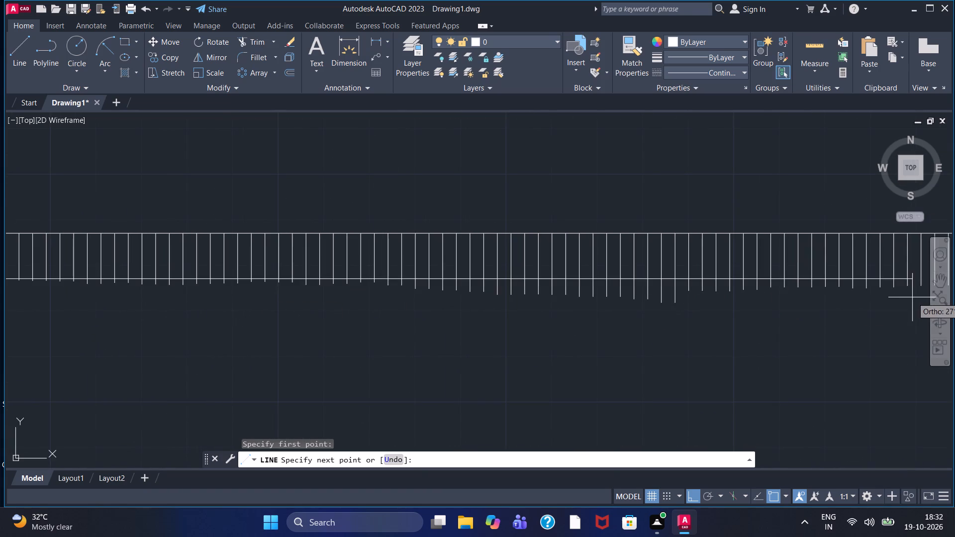
pyautogui.moveTo(913, 297); pyautogui.dragTo(512, 297, button='middle')
pyautogui.moveTo(886, 292); pyautogui.dragTo(639, 316, button='middle')
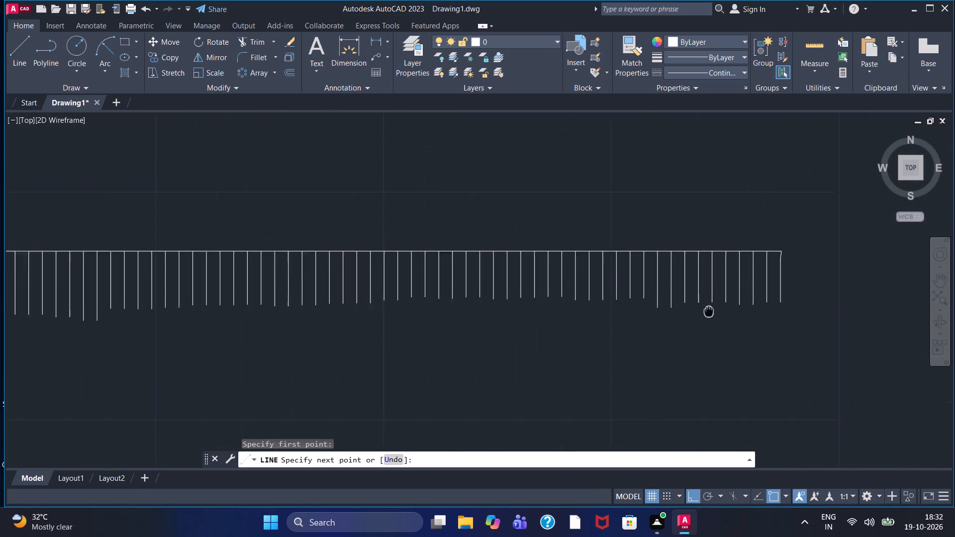
pyautogui.moveTo(639, 316); pyautogui.dragTo(520, 316, button='middle')
pyautogui.click(653, 313)
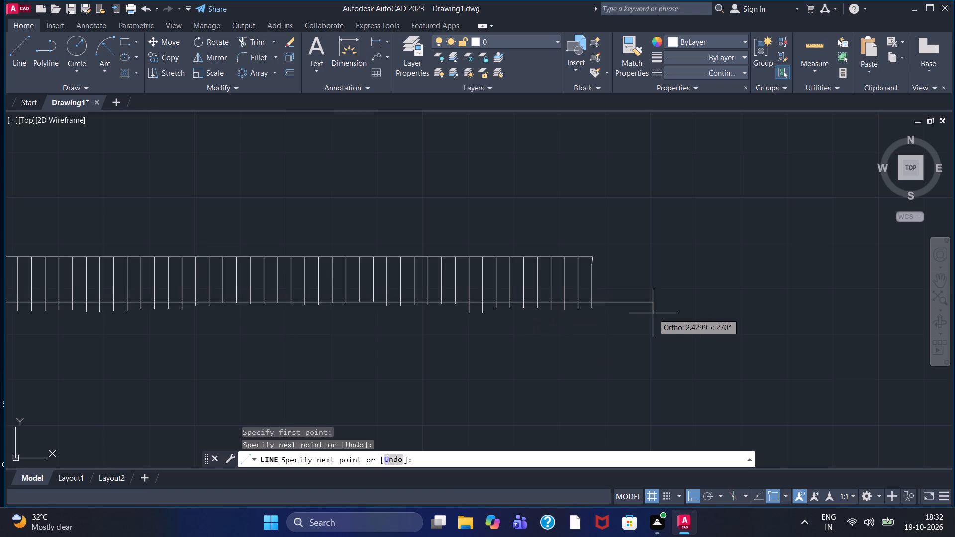
pyautogui.press('Escape')
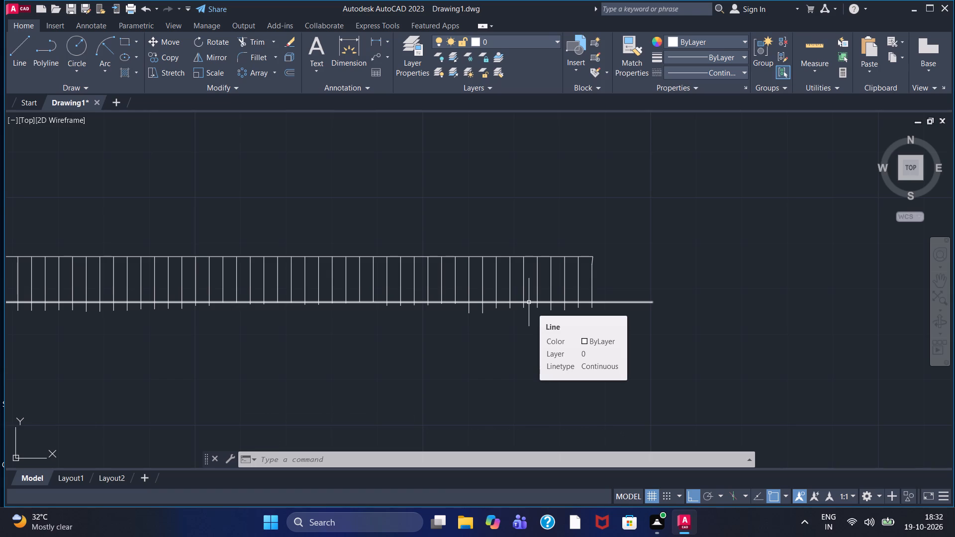
# Trim away the part of the new lower horizontal line that overhangs past the slanted end.
pyautogui.click(241, 43)
pyautogui.moveTo(638, 333); pyautogui.dragTo(631, 289)
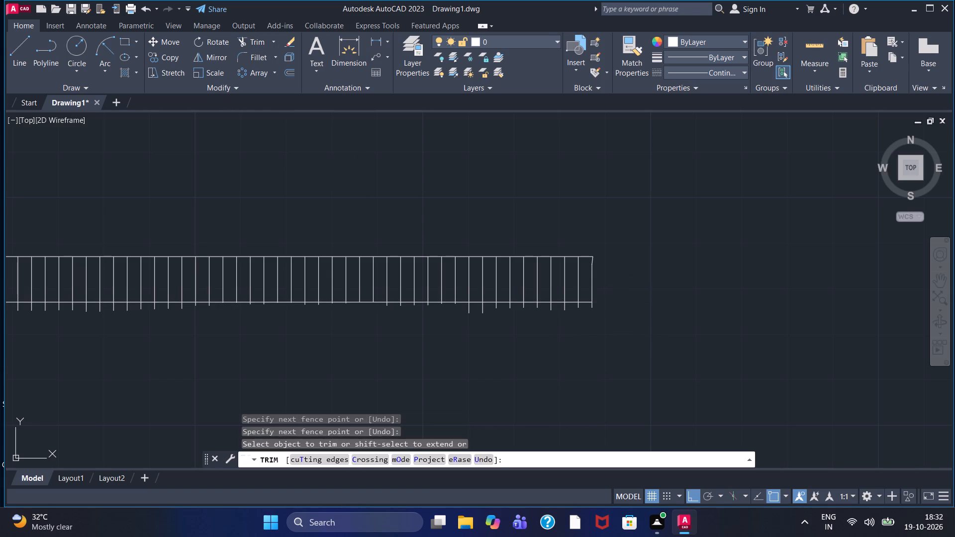
# Trim the overhangs of the first ten vertical lines below the lower horizontal line, starting from the slanted end.
pyautogui.scroll(3, 554, 321)
pyautogui.moveTo(693, 273); pyautogui.dragTo(714, 262)
pyautogui.moveTo(639, 263); pyautogui.dragTo(659, 263)
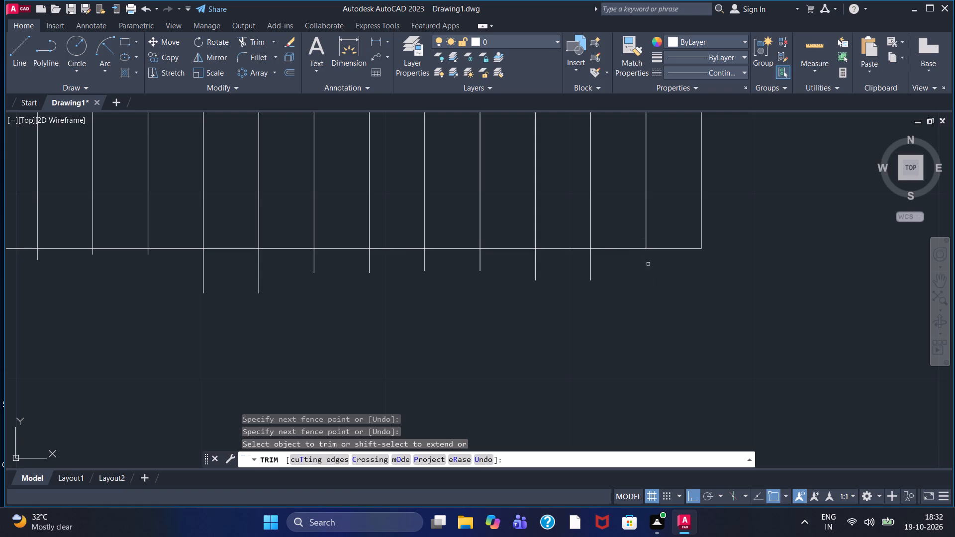
pyautogui.moveTo(606, 269); pyautogui.dragTo(526, 268)
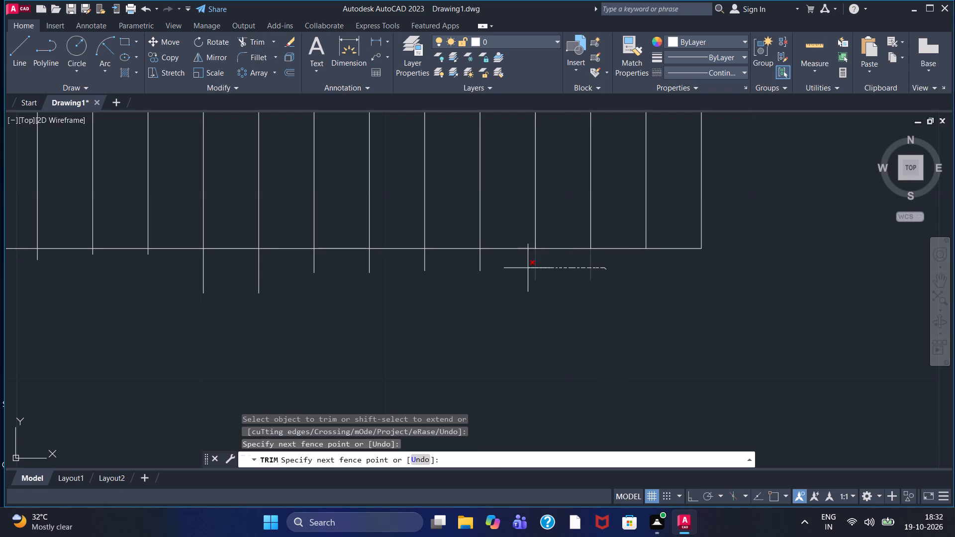
pyautogui.moveTo(526, 268); pyautogui.dragTo(290, 259)
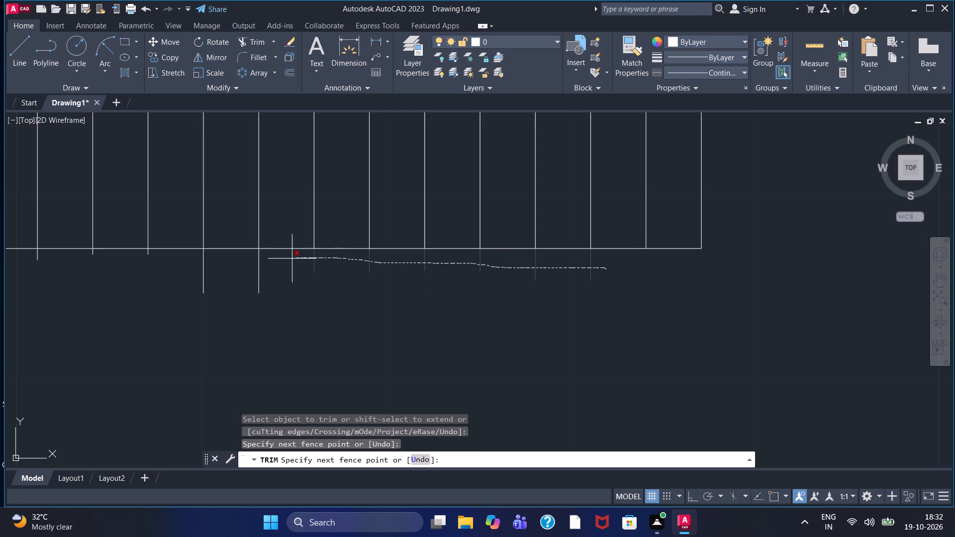
pyautogui.moveTo(290, 259); pyautogui.dragTo(188, 267)
# Trim the overhangs of the next six vertical lines below the lower horizontal line, moving toward the straight end.
pyautogui.scroll(3, 149, 246)
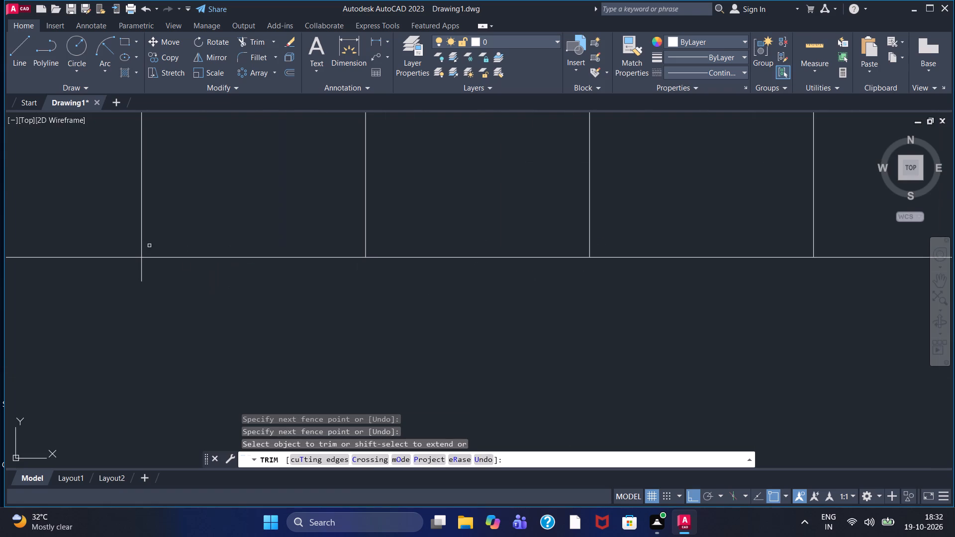
pyautogui.moveTo(167, 317); pyautogui.dragTo(488, 337, button='middle')
pyautogui.moveTo(481, 298); pyautogui.dragTo(437, 297)
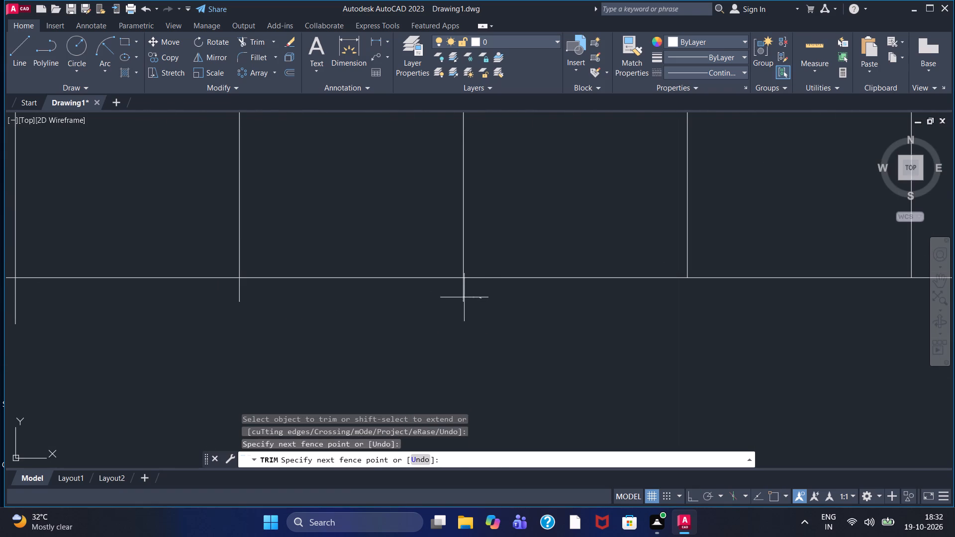
pyautogui.moveTo(437, 297); pyautogui.dragTo(353, 297)
pyautogui.moveTo(248, 294); pyautogui.dragTo(222, 294)
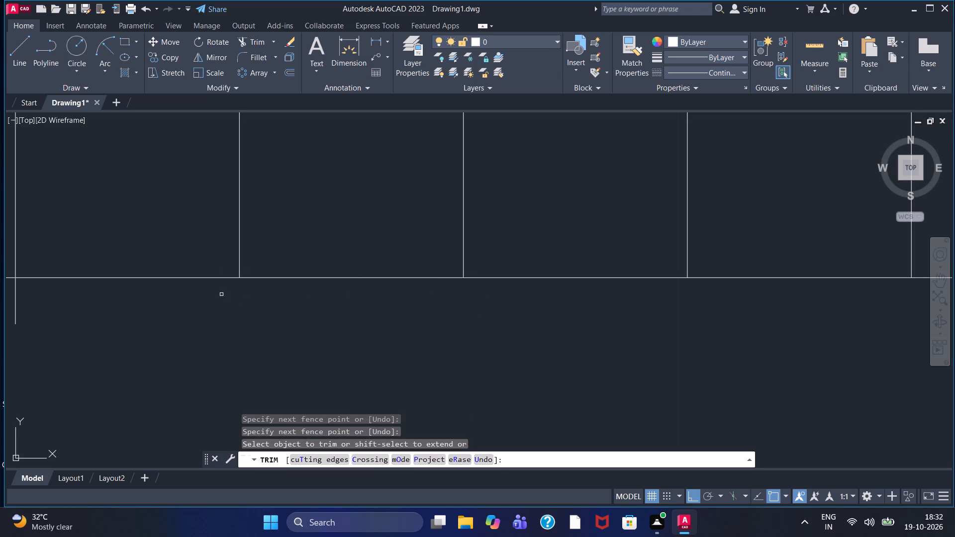
pyautogui.moveTo(221, 294); pyautogui.dragTo(586, 334, button='middle')
pyautogui.scroll(1, 579, 335)
pyautogui.moveTo(278, 342); pyautogui.dragTo(214, 336)
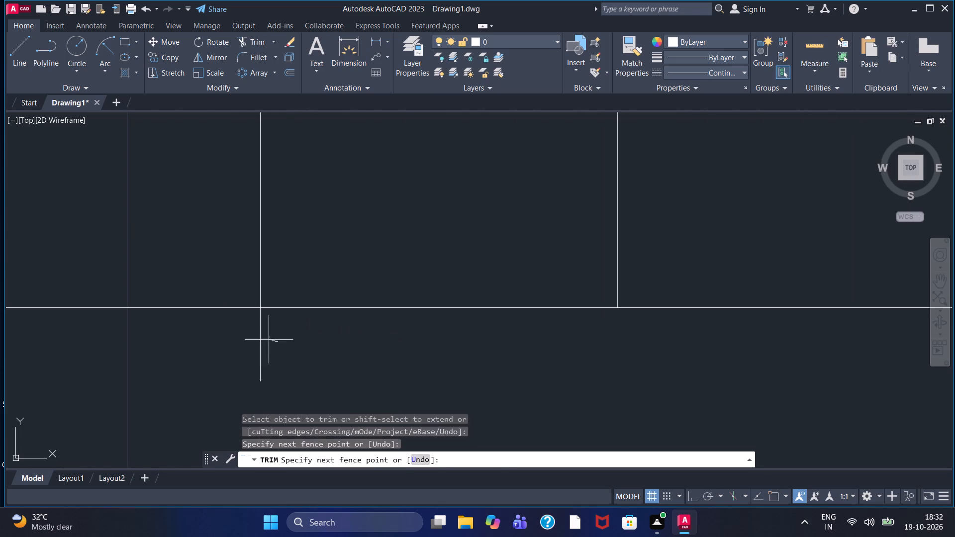
pyautogui.moveTo(214, 336); pyautogui.dragTo(197, 336)
pyautogui.scroll(-1, 214, 337)
pyautogui.moveTo(215, 338); pyautogui.dragTo(809, 317, button='middle')
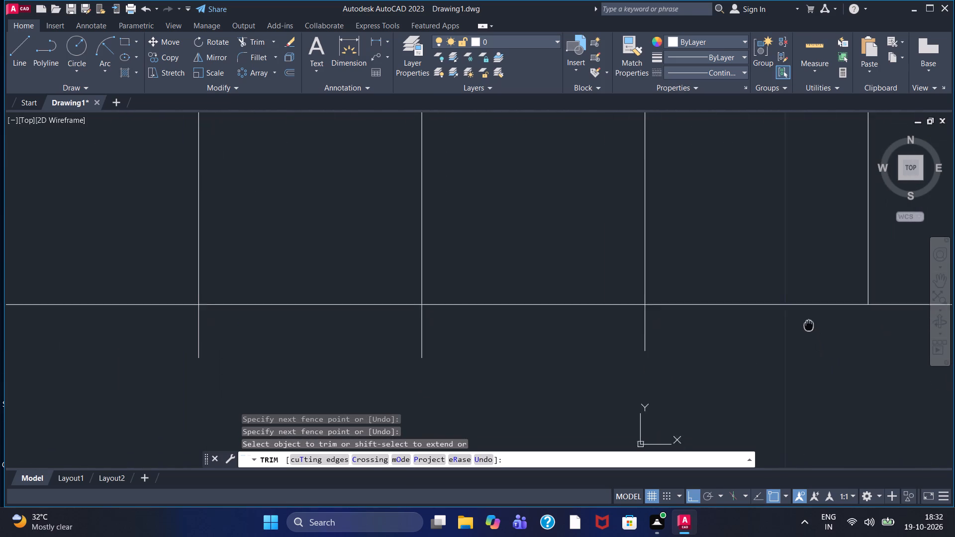
pyautogui.moveTo(809, 317); pyautogui.dragTo(812, 276, button='middle')
pyautogui.moveTo(659, 280); pyautogui.dragTo(638, 279)
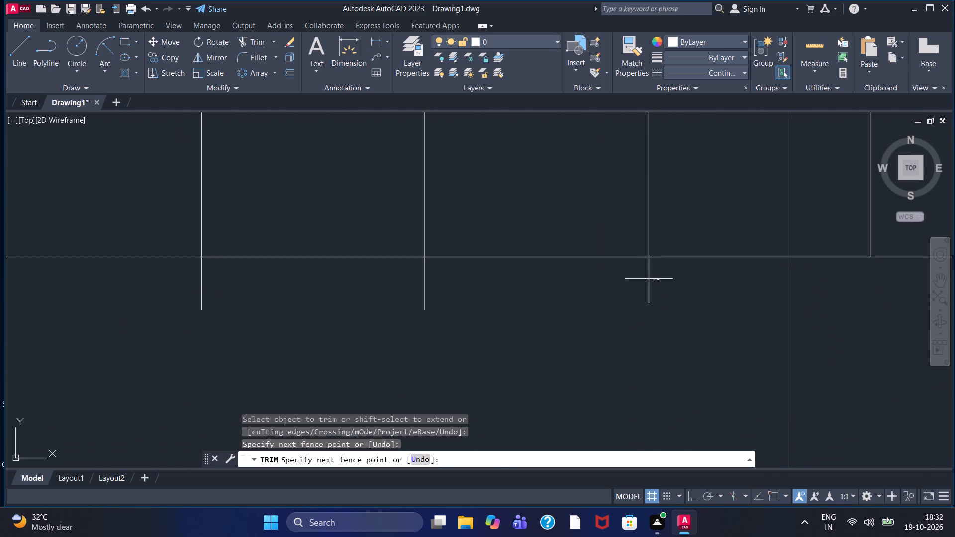
pyautogui.moveTo(638, 279); pyautogui.dragTo(171, 283)
# Trim the very short overhang of the next vertical line below the lower horizontal line.
pyautogui.scroll(-1, 187, 289)
pyautogui.moveTo(187, 289); pyautogui.dragTo(638, 251, button='middle')
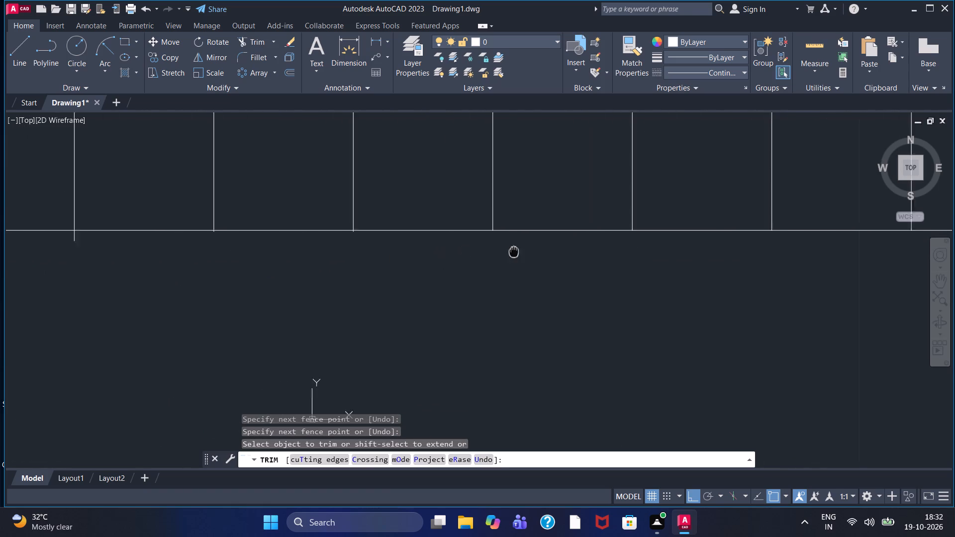
pyautogui.moveTo(638, 251); pyautogui.dragTo(639, 251, button='middle')
pyautogui.scroll(1, 429, 244)
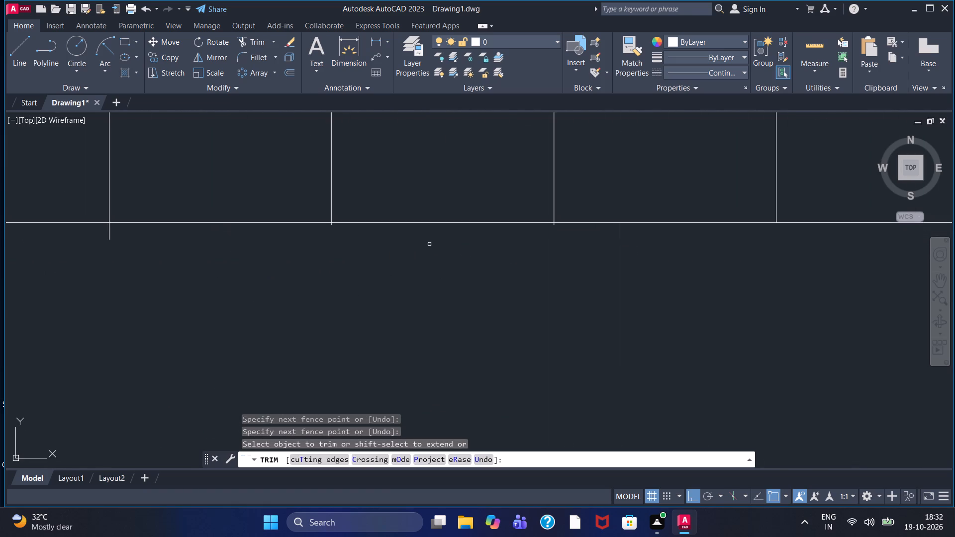
pyautogui.scroll(2, 429, 244)
pyautogui.moveTo(867, 290); pyautogui.dragTo(337, 274, button='middle')
pyautogui.moveTo(885, 255); pyautogui.dragTo(484, 360, button='middle')
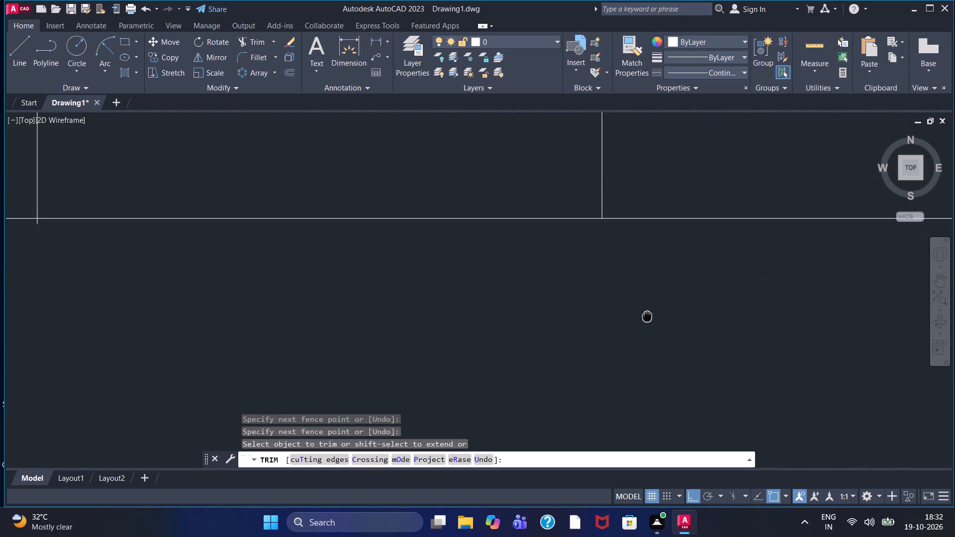
pyautogui.moveTo(484, 360); pyautogui.dragTo(464, 369, button='middle')
pyautogui.scroll(-1, 759, 325)
pyautogui.scroll(3, 482, 314)
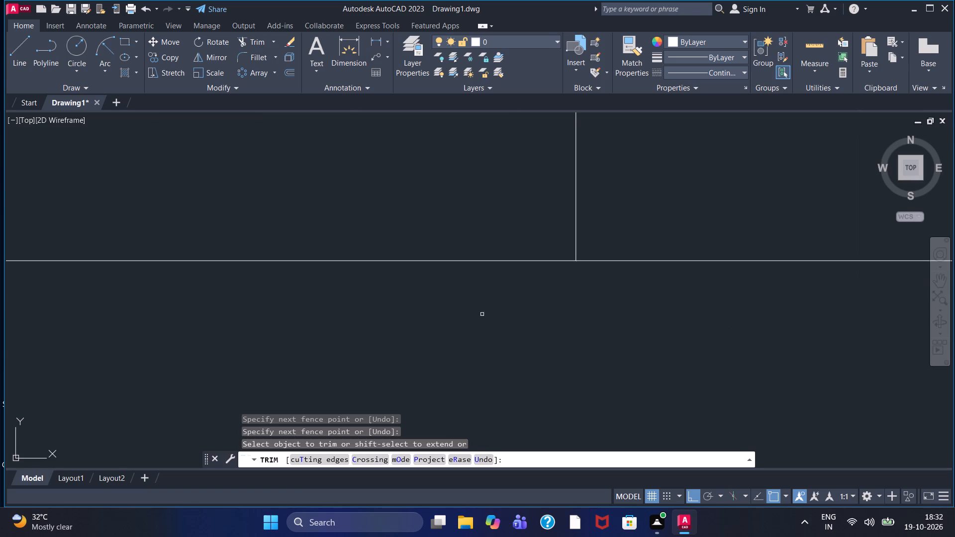
pyautogui.scroll(-2, 482, 314)
pyautogui.scroll(1, 280, 315)
pyautogui.moveTo(312, 304); pyautogui.dragTo(839, 248, button='middle')
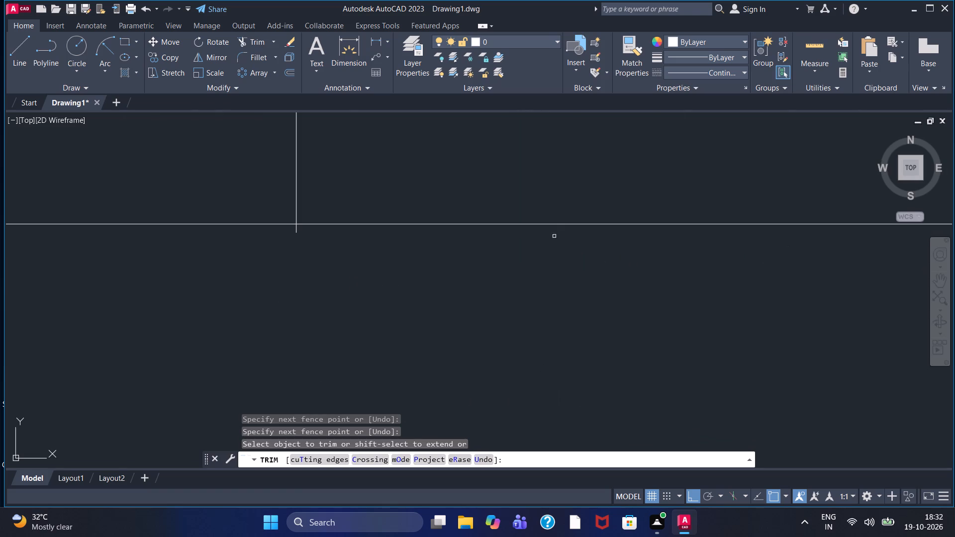
pyautogui.scroll(2, 346, 241)
pyautogui.moveTo(299, 254); pyautogui.dragTo(493, 296, button='middle')
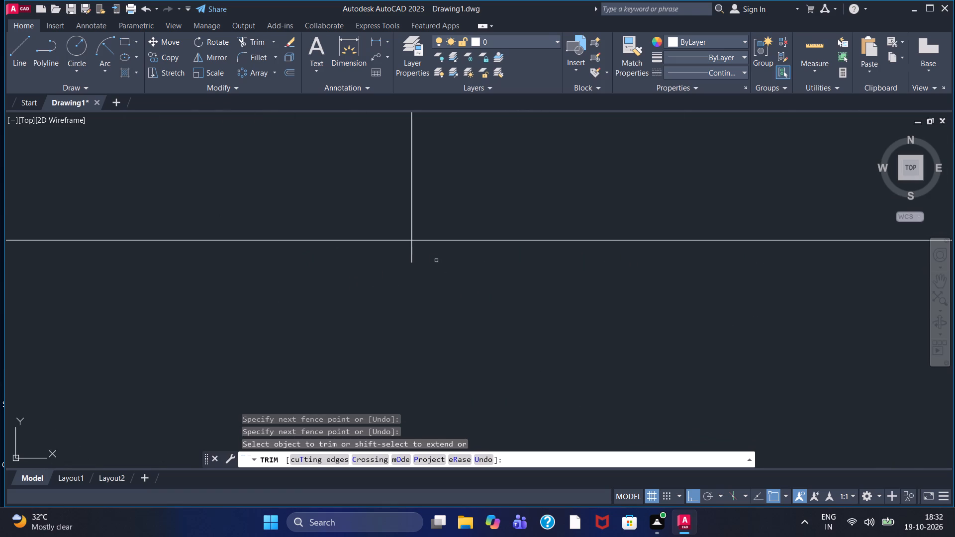
pyautogui.moveTo(430, 254); pyautogui.dragTo(392, 256)
# Trim the overhangs of the next two vertical lines at the lower horizontal line.
pyautogui.scroll(-1, 361, 268)
pyautogui.moveTo(305, 269); pyautogui.dragTo(868, 245, button='middle')
pyautogui.scroll(-2, 416, 243)
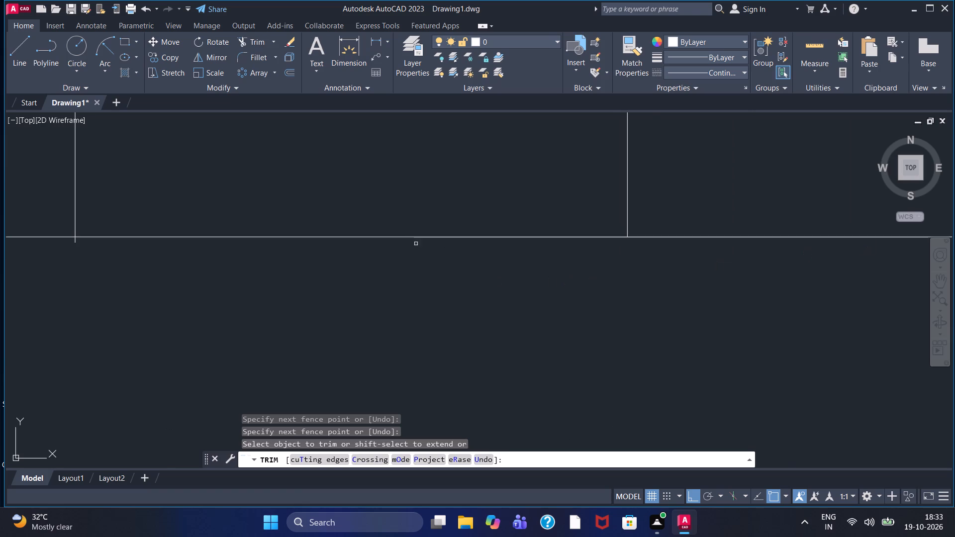
pyautogui.scroll(-1, 414, 247)
pyautogui.scroll(3, 171, 249)
pyautogui.scroll(2, 260, 250)
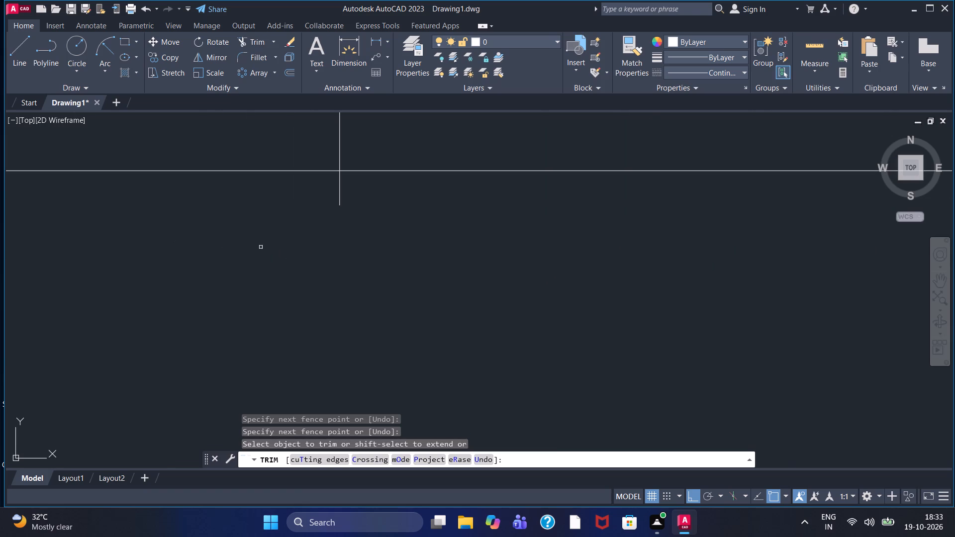
pyautogui.moveTo(357, 197); pyautogui.dragTo(326, 197)
pyautogui.scroll(-1, 323, 197)
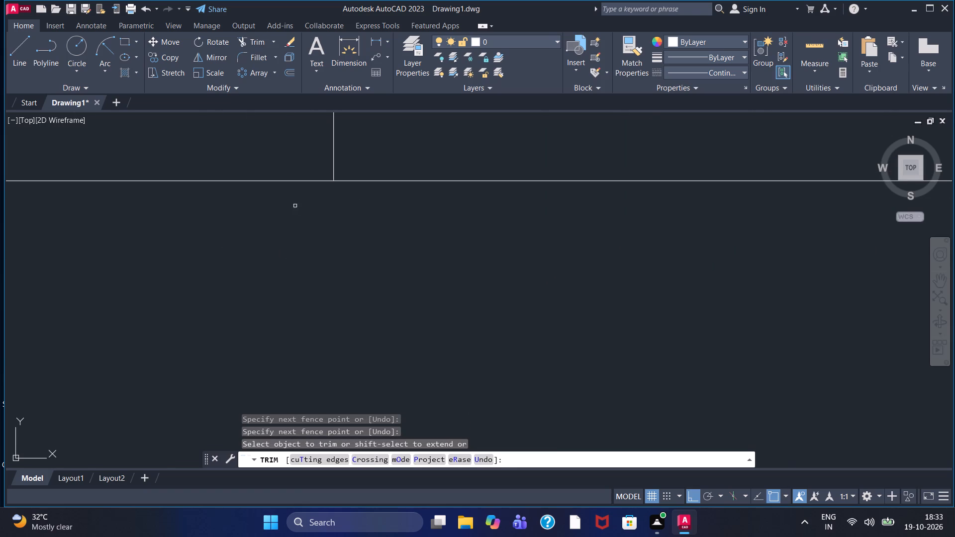
pyautogui.scroll(-1, 263, 215)
pyautogui.moveTo(263, 215); pyautogui.dragTo(954, 245, button='middle')
pyautogui.scroll(-3, 385, 264)
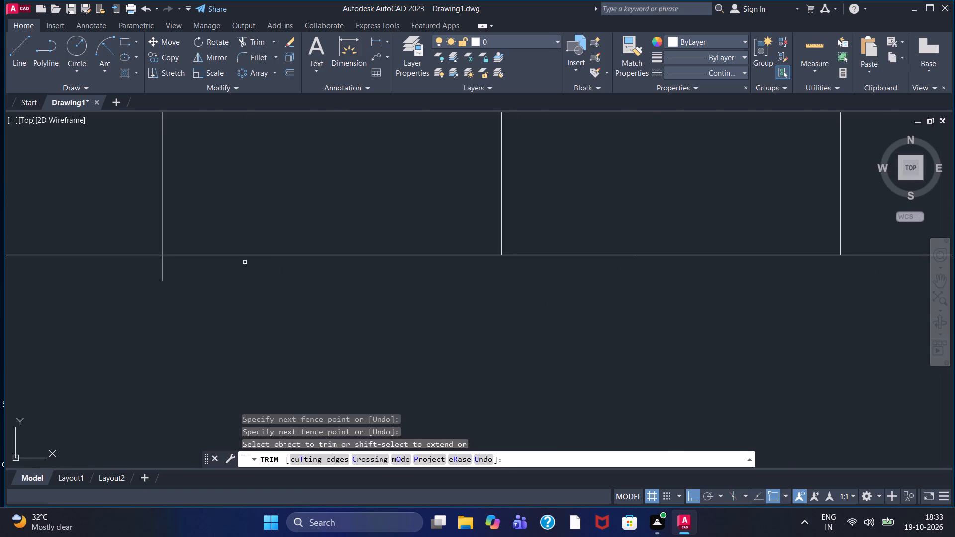
pyautogui.moveTo(207, 259); pyautogui.dragTo(404, 203, button='middle')
pyautogui.scroll(1, 395, 211)
pyautogui.moveTo(349, 221); pyautogui.dragTo(306, 221)
# Trim the next four vertical lines back to the lower horizontal line, continuing toward the straight end.
pyautogui.scroll(-1, 303, 221)
pyautogui.moveTo(500, 245); pyautogui.dragTo(758, 255, button='middle')
pyautogui.scroll(-1, 581, 248)
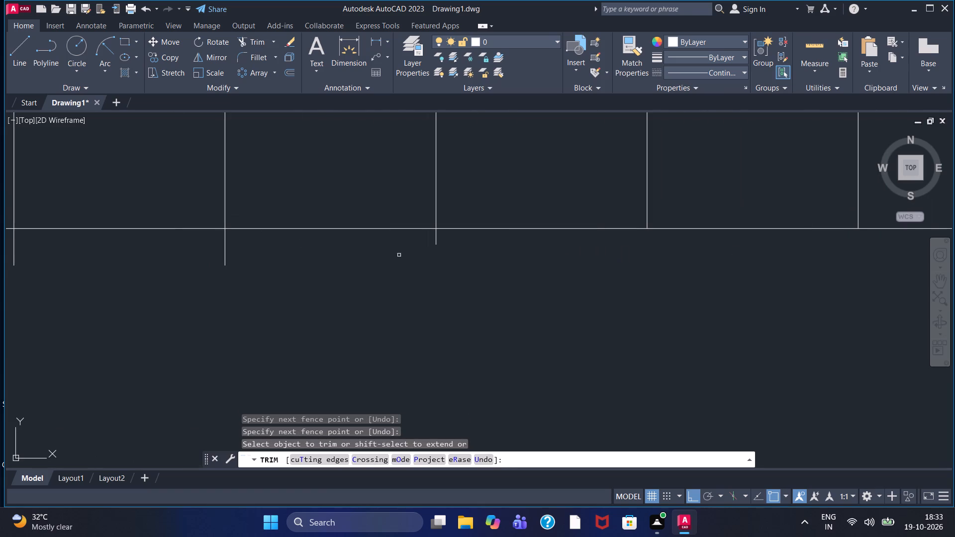
pyautogui.scroll(2, 390, 236)
pyautogui.moveTo(522, 240); pyautogui.dragTo(479, 243)
pyautogui.scroll(-2, 399, 249)
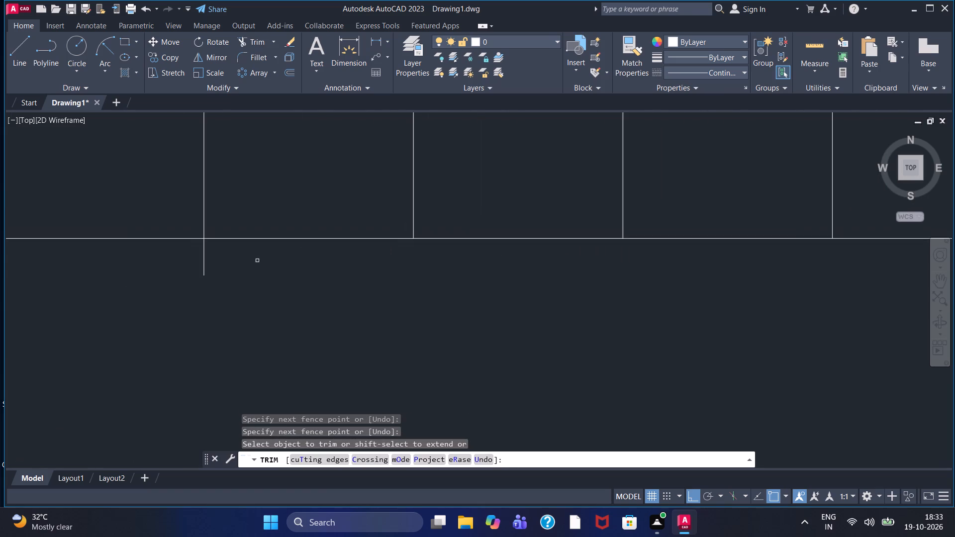
pyautogui.moveTo(257, 261); pyautogui.dragTo(587, 291, button='middle')
pyautogui.moveTo(555, 288); pyautogui.dragTo(462, 288)
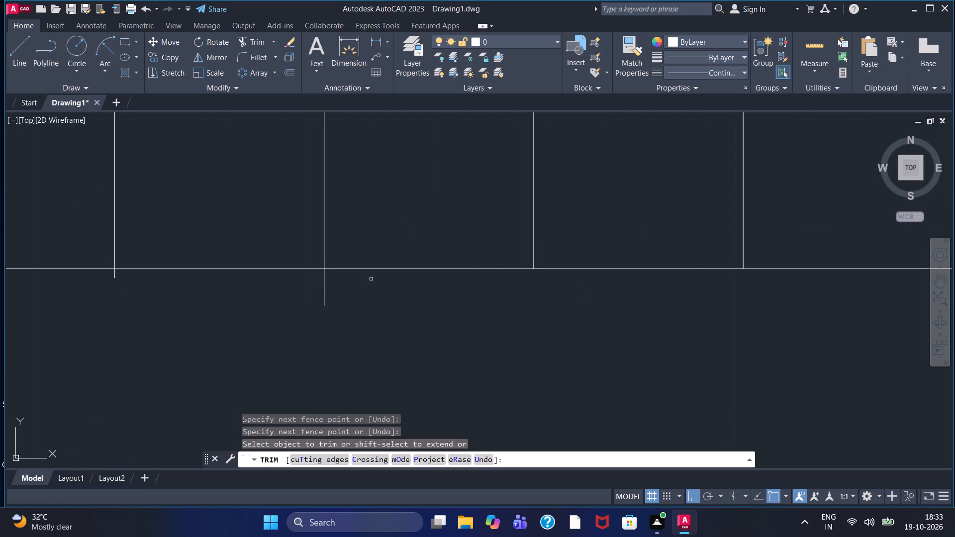
pyautogui.moveTo(342, 287); pyautogui.dragTo(275, 297)
pyautogui.scroll(2, 102, 281)
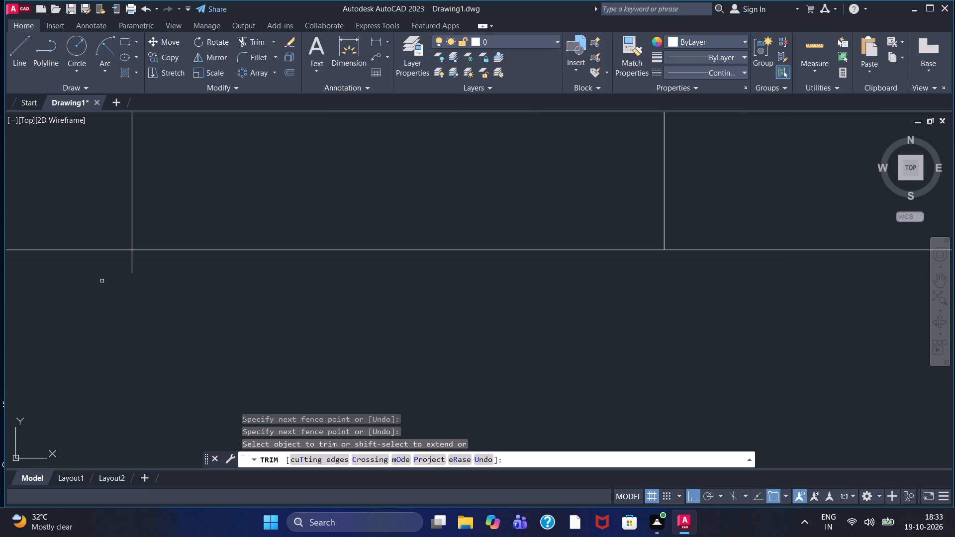
pyautogui.moveTo(146, 266); pyautogui.dragTo(122, 266)
# Trim the overhangs of the next three vertical lines below the lower horizontal line.
pyautogui.scroll(-1, 118, 267)
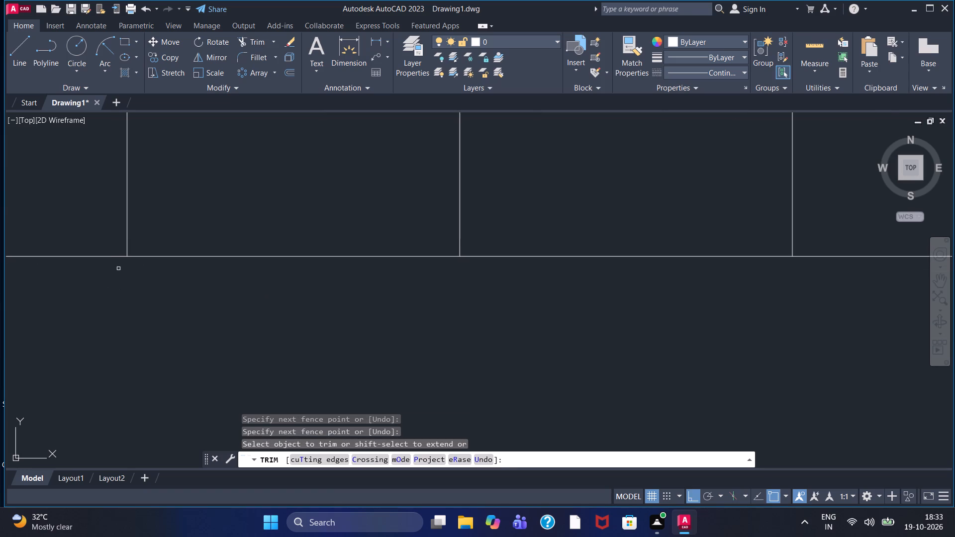
pyautogui.moveTo(125, 273); pyautogui.dragTo(718, 302, button='middle')
pyautogui.scroll(-1, 718, 302)
pyautogui.scroll(3, 519, 316)
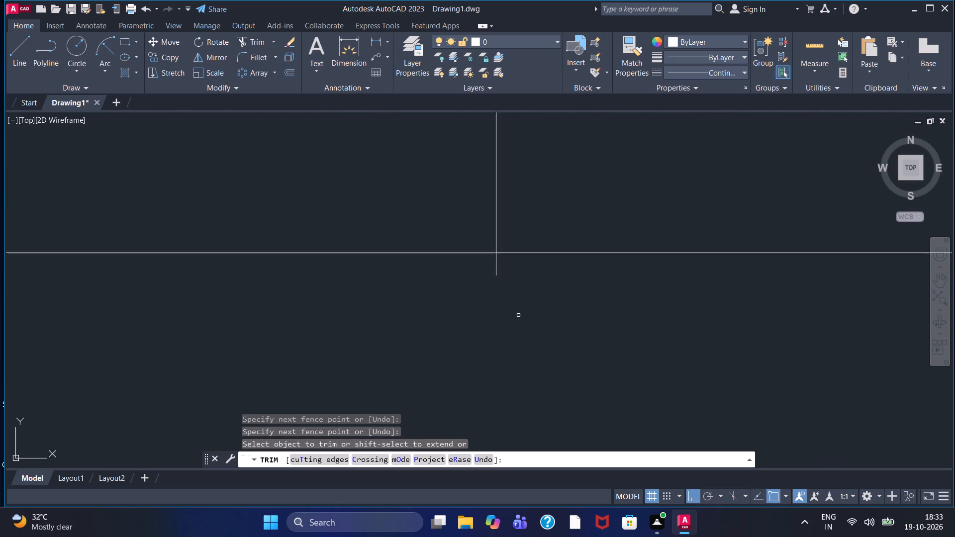
pyautogui.moveTo(503, 240); pyautogui.dragTo(452, 240)
pyautogui.scroll(-2, 451, 240)
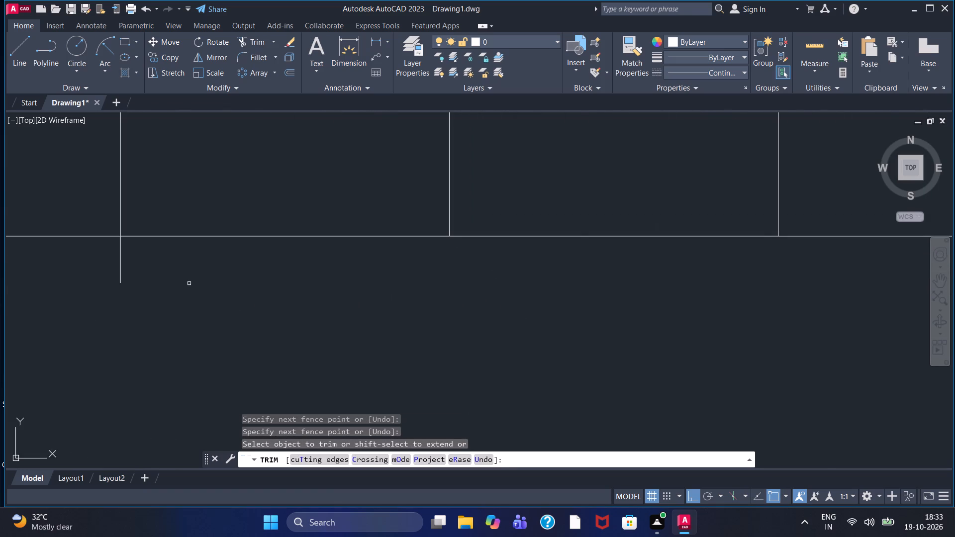
pyautogui.moveTo(215, 286); pyautogui.dragTo(571, 290, button='middle')
pyautogui.moveTo(499, 264); pyautogui.dragTo(428, 271)
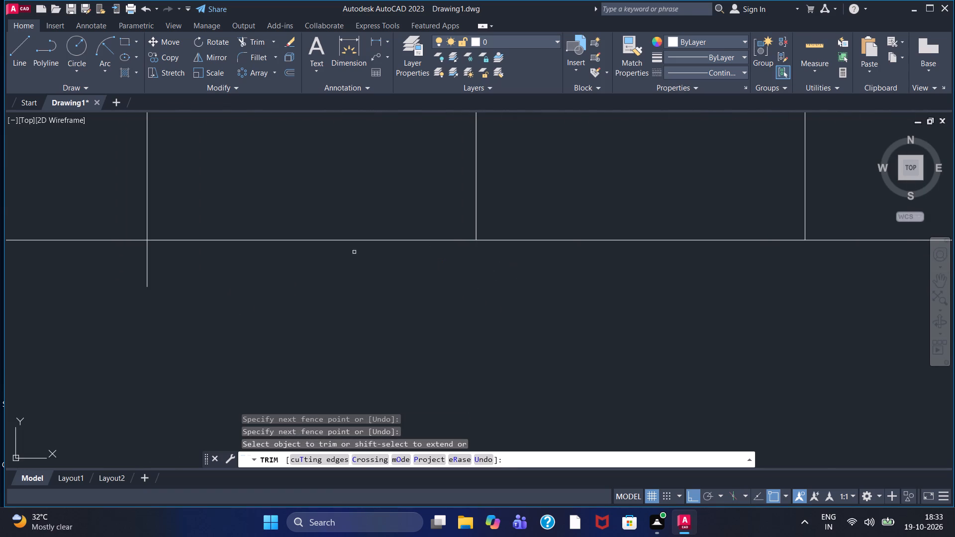
pyautogui.moveTo(181, 270); pyautogui.dragTo(40, 285)
# Trim the short overhangs of the next two vertical lines back to the lower horizontal line.
pyautogui.scroll(-1, 105, 277)
pyautogui.moveTo(98, 283); pyautogui.dragTo(629, 276, button='middle')
pyautogui.scroll(-1, 619, 270)
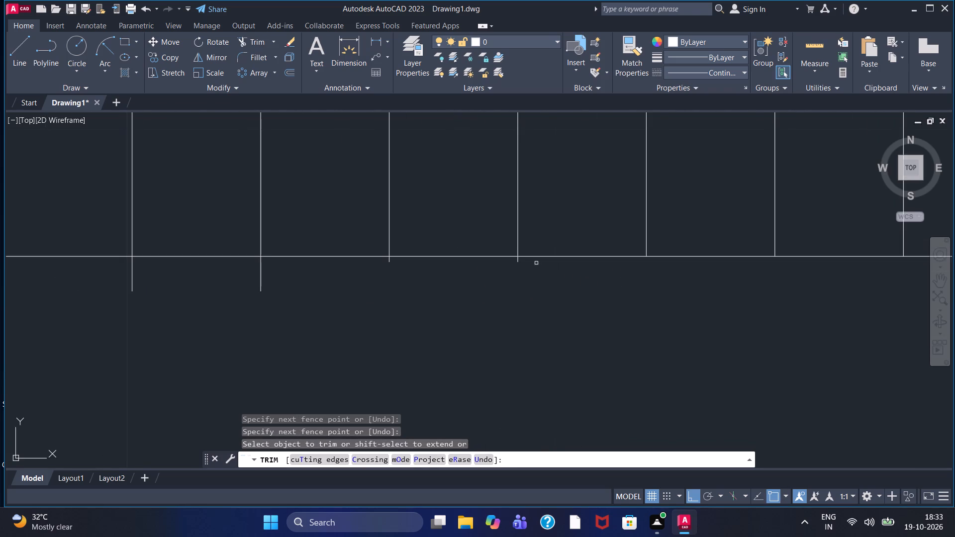
pyautogui.scroll(4, 479, 267)
pyautogui.moveTo(741, 218); pyautogui.dragTo(643, 230)
pyautogui.scroll(-1, 591, 248)
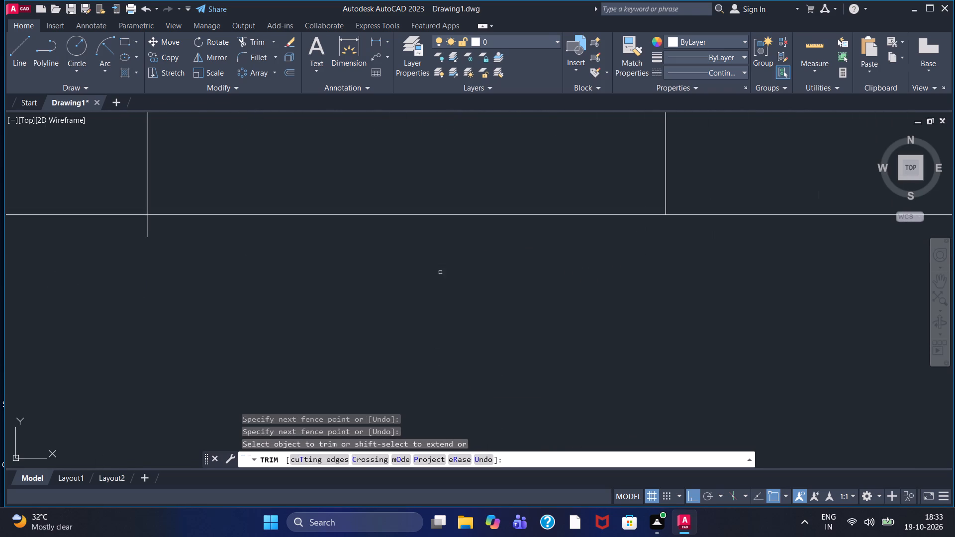
pyautogui.scroll(1, 120, 240)
pyautogui.moveTo(202, 222); pyautogui.dragTo(129, 219)
# Trim the long overhangs of the next four vertical lines below the lower horizontal line.
pyautogui.scroll(-1, 128, 219)
pyautogui.moveTo(123, 228); pyautogui.dragTo(718, 217, button='middle')
pyautogui.scroll(-1, 718, 217)
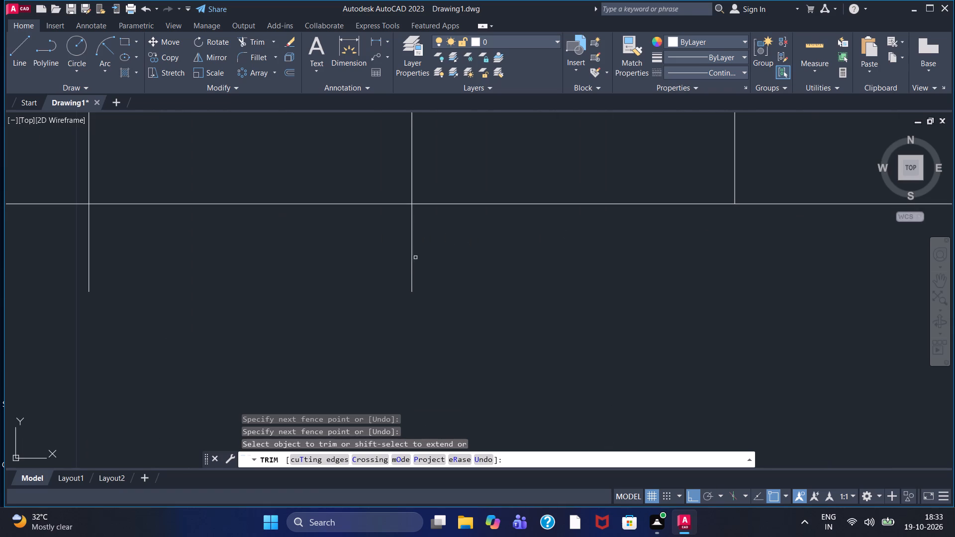
pyautogui.moveTo(431, 251); pyautogui.dragTo(359, 259)
pyautogui.scroll(-1, 252, 259)
pyautogui.moveTo(157, 255); pyautogui.dragTo(134, 256)
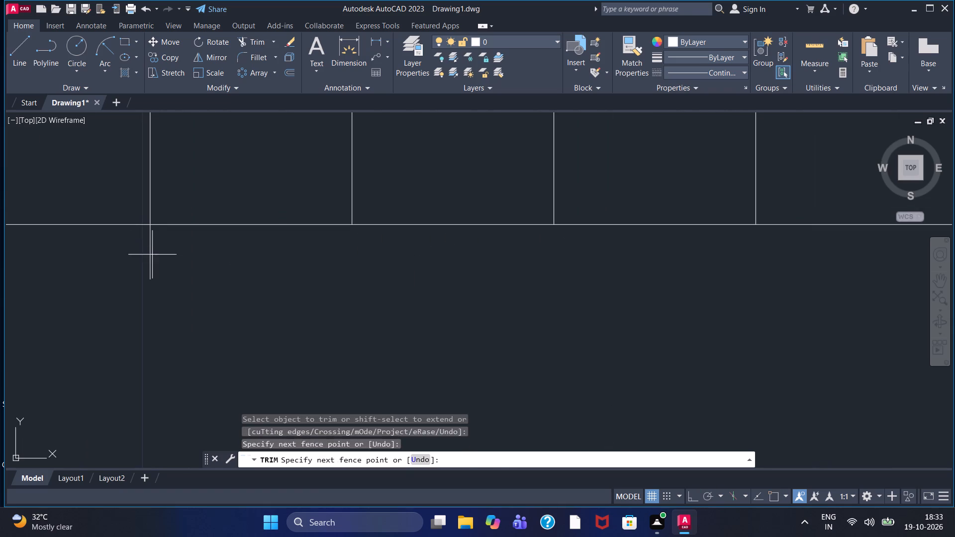
pyautogui.moveTo(134, 256); pyautogui.dragTo(132, 256)
pyautogui.scroll(-2, 132, 256)
pyautogui.moveTo(132, 256); pyautogui.dragTo(528, 263, button='middle')
pyautogui.scroll(2, 501, 268)
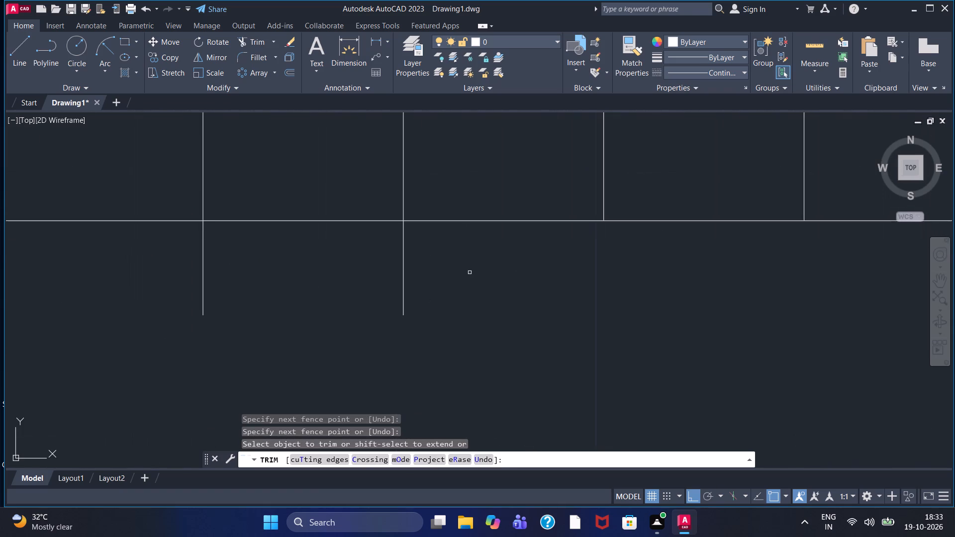
pyautogui.moveTo(428, 268); pyautogui.dragTo(161, 257)
pyautogui.scroll(-1, 161, 257)
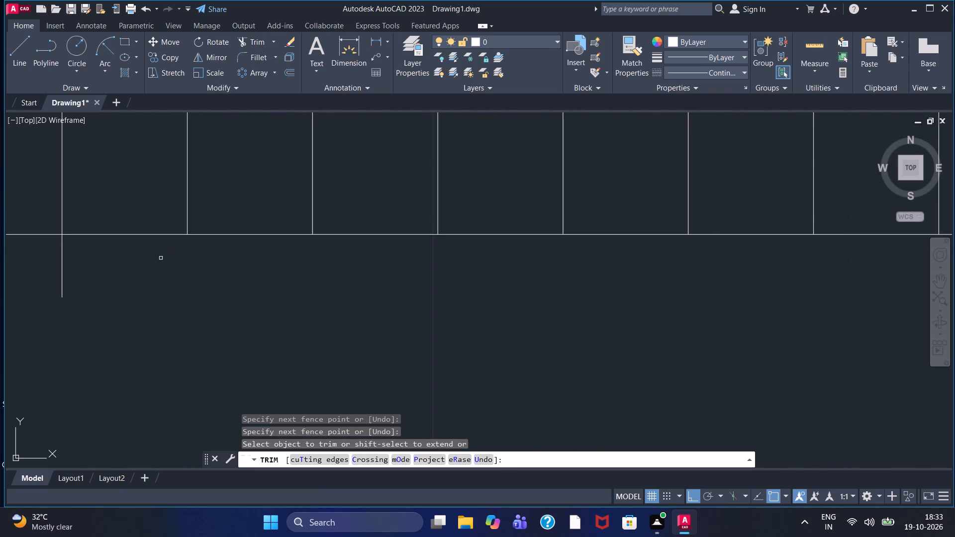
# Trim the overhangs of the next four vertical lines below the lower horizontal line, two lines at a time.
pyautogui.moveTo(107, 289); pyautogui.dragTo(305, 285, button='middle')
pyautogui.scroll(2, 302, 278)
pyautogui.scroll(-1, 302, 278)
pyautogui.moveTo(280, 248); pyautogui.dragTo(171, 248)
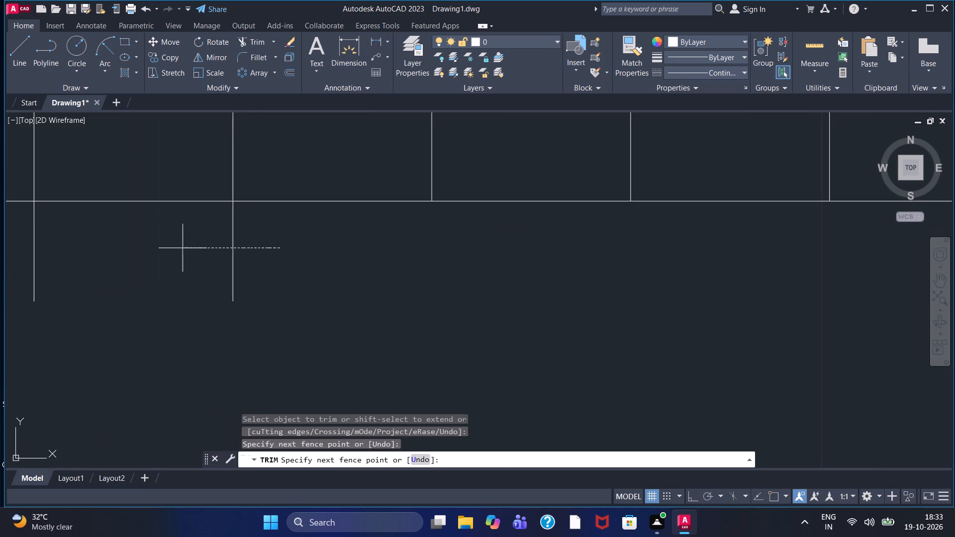
pyautogui.moveTo(171, 248); pyautogui.dragTo(17, 237)
pyautogui.scroll(-1, 63, 240)
pyautogui.moveTo(69, 247); pyautogui.dragTo(407, 243, button='middle')
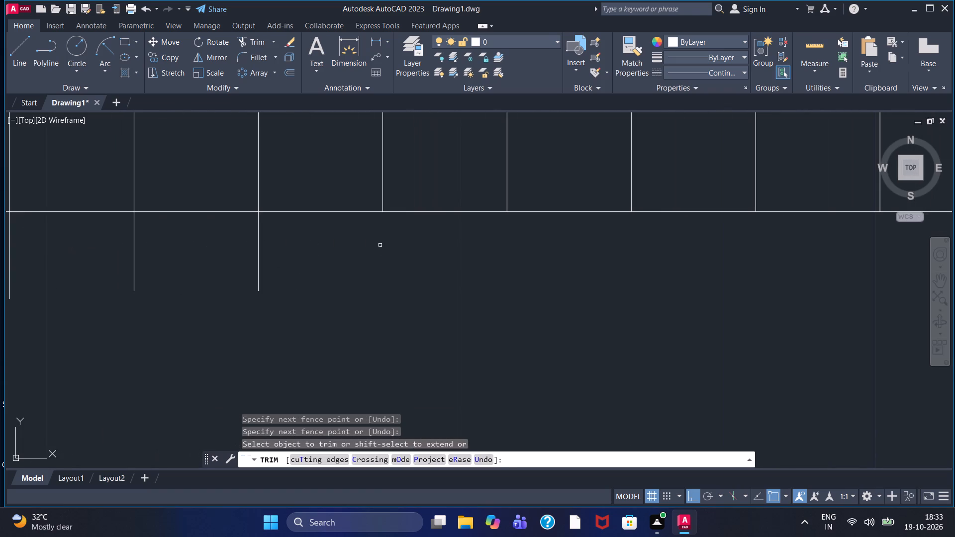
pyautogui.moveTo(285, 249); pyautogui.dragTo(102, 242)
# Trim the overhangs of the next five vertical lines back to the lower horizontal line.
pyautogui.scroll(-1, 102, 242)
pyautogui.moveTo(104, 250); pyautogui.dragTo(109, 250, button='middle')
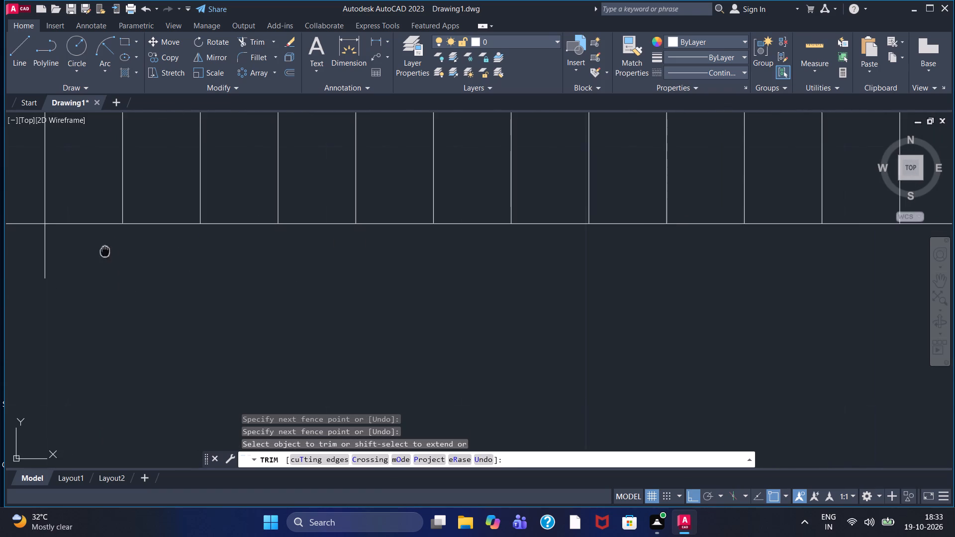
pyautogui.moveTo(109, 250); pyautogui.dragTo(321, 251, button='middle')
pyautogui.scroll(1, 315, 251)
pyautogui.moveTo(269, 241); pyautogui.dragTo(53, 237)
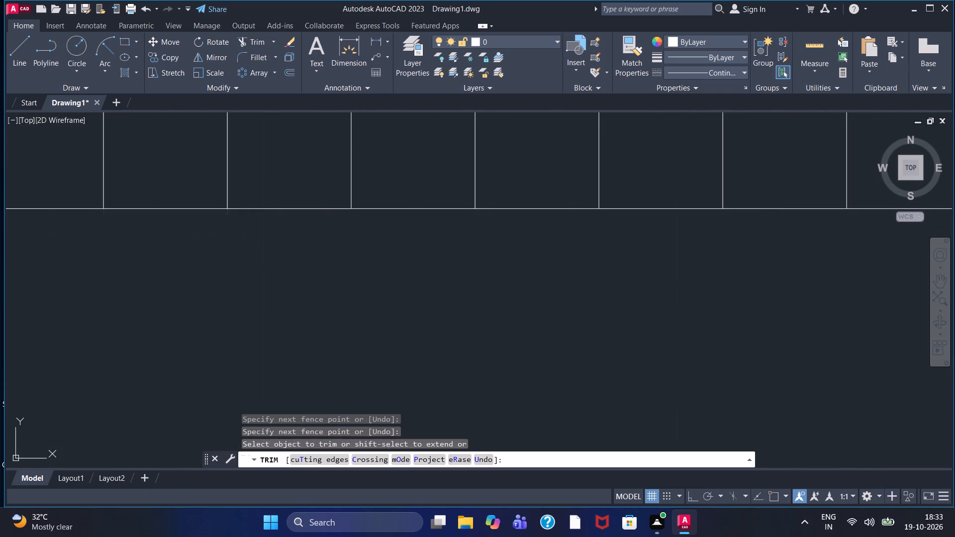
pyautogui.scroll(-1, 66, 241)
pyautogui.moveTo(78, 256); pyautogui.dragTo(403, 256, button='middle')
pyautogui.scroll(1, 366, 247)
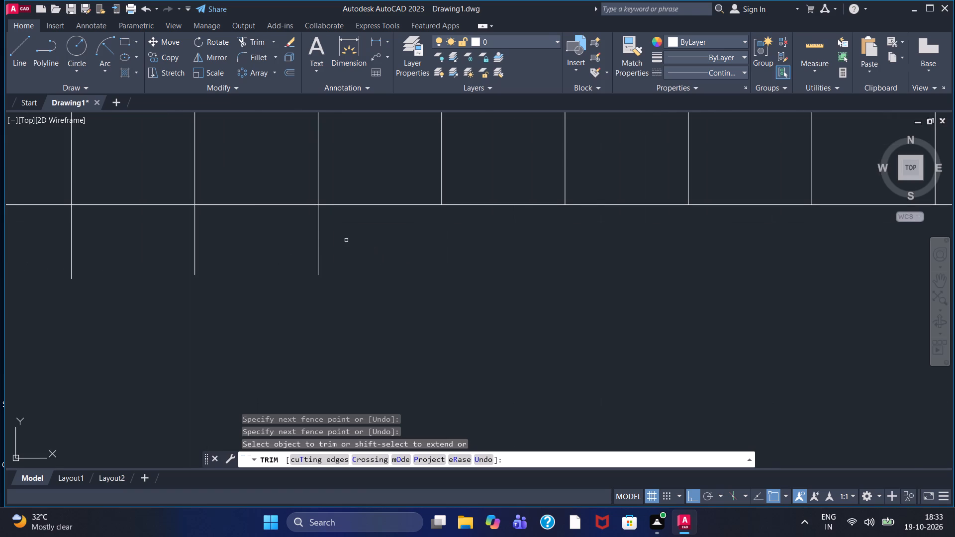
pyautogui.moveTo(346, 240); pyautogui.dragTo(40, 229)
# Trim the next six vertical lines back to the lower horizontal line, three lines at a time.
pyautogui.scroll(-2, 56, 242)
pyautogui.moveTo(63, 257); pyautogui.dragTo(369, 284, button='middle')
pyautogui.scroll(1, 310, 273)
pyautogui.moveTo(353, 270); pyautogui.dragTo(161, 255)
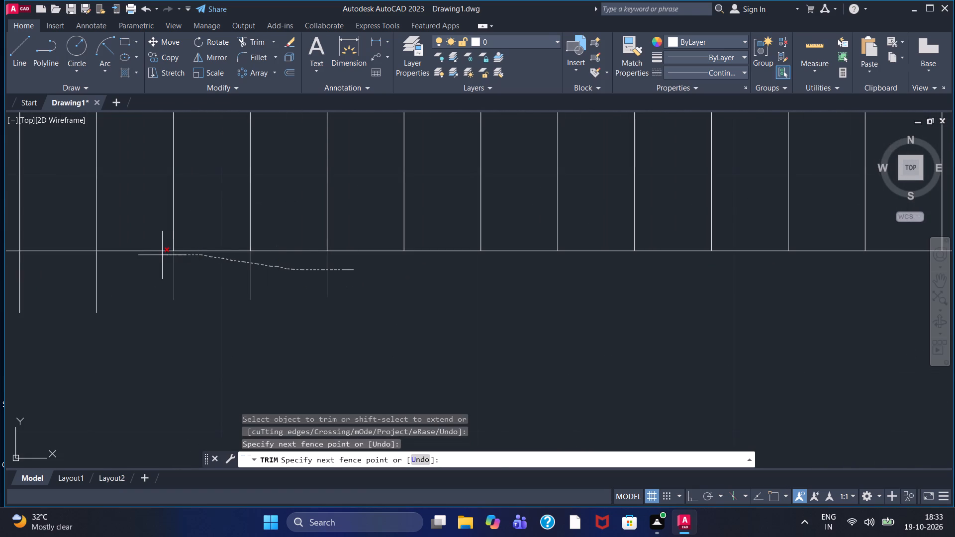
pyautogui.moveTo(161, 255); pyautogui.dragTo(155, 255)
pyautogui.moveTo(122, 281); pyautogui.dragTo(410, 291, button='middle')
pyautogui.scroll(1, 413, 291)
pyautogui.moveTo(404, 292); pyautogui.dragTo(102, 284)
# Trim the overhangs of the next eleven vertical lines below the lower horizontal line, first four and then seven.
pyautogui.scroll(-1, 104, 284)
pyautogui.moveTo(178, 301); pyautogui.dragTo(447, 297, button='middle')
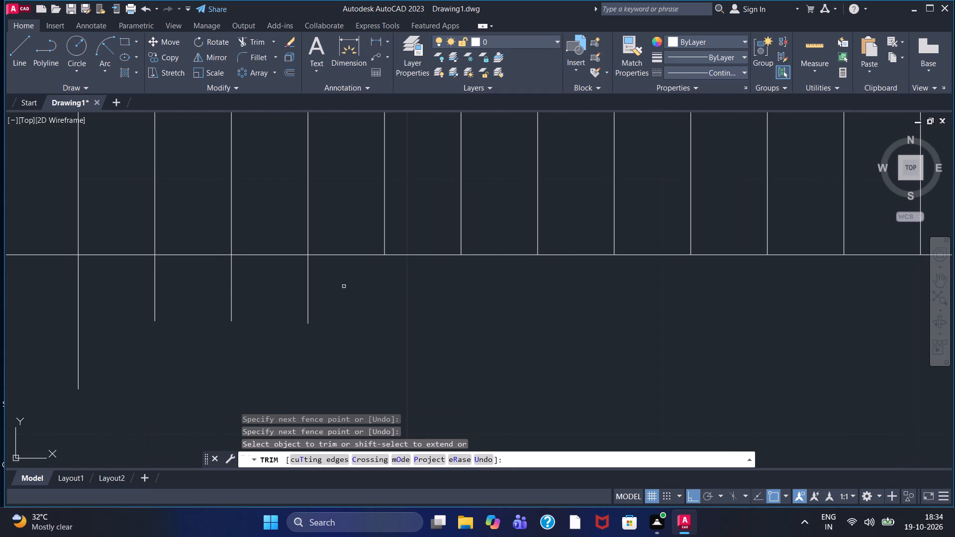
pyautogui.moveTo(344, 286); pyautogui.dragTo(68, 293)
pyautogui.scroll(-1, 102, 303)
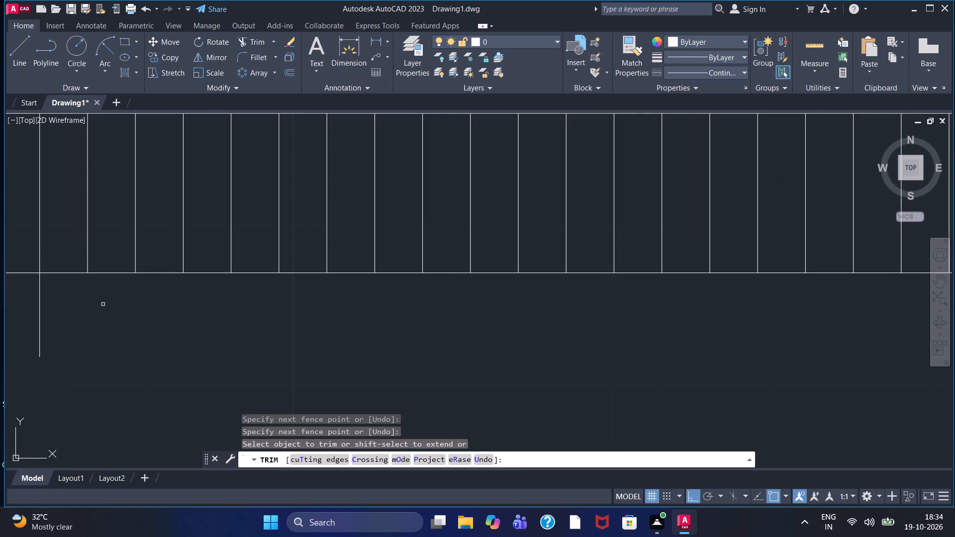
pyautogui.moveTo(103, 305); pyautogui.dragTo(396, 310, button='middle')
pyautogui.moveTo(357, 309); pyautogui.dragTo(345, 310)
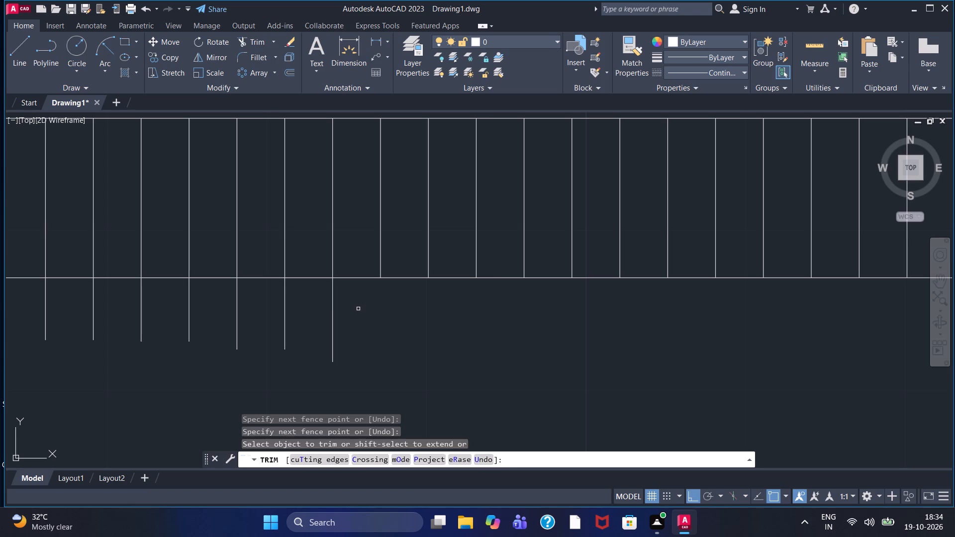
pyautogui.moveTo(345, 310); pyautogui.dragTo(15, 298)
# Trim the long overhangs of the next nine vertical lines back to the lower horizontal line.
pyautogui.moveTo(79, 325); pyautogui.dragTo(208, 325, button='middle')
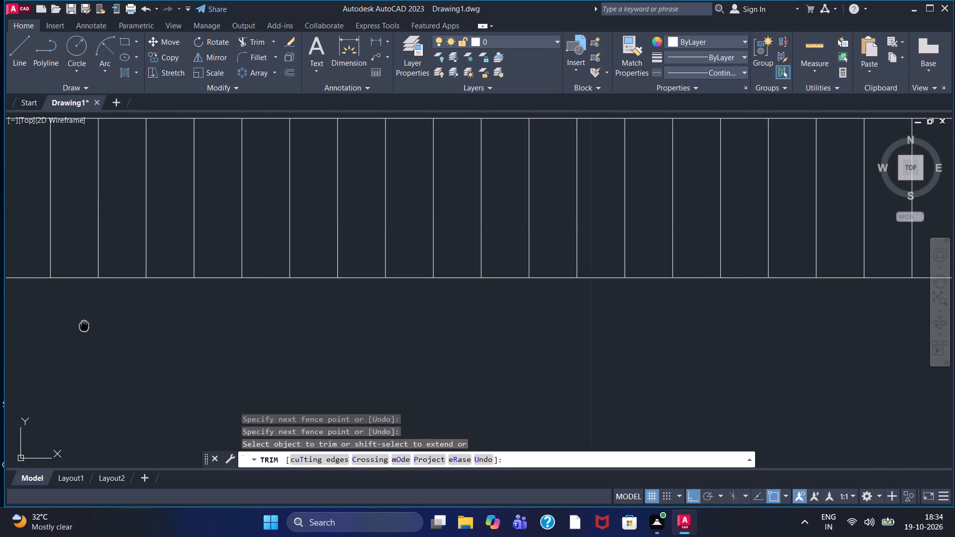
pyautogui.moveTo(208, 325); pyautogui.dragTo(471, 341, button='middle')
pyautogui.scroll(1, 375, 331)
pyautogui.moveTo(462, 330); pyautogui.dragTo(38, 297)
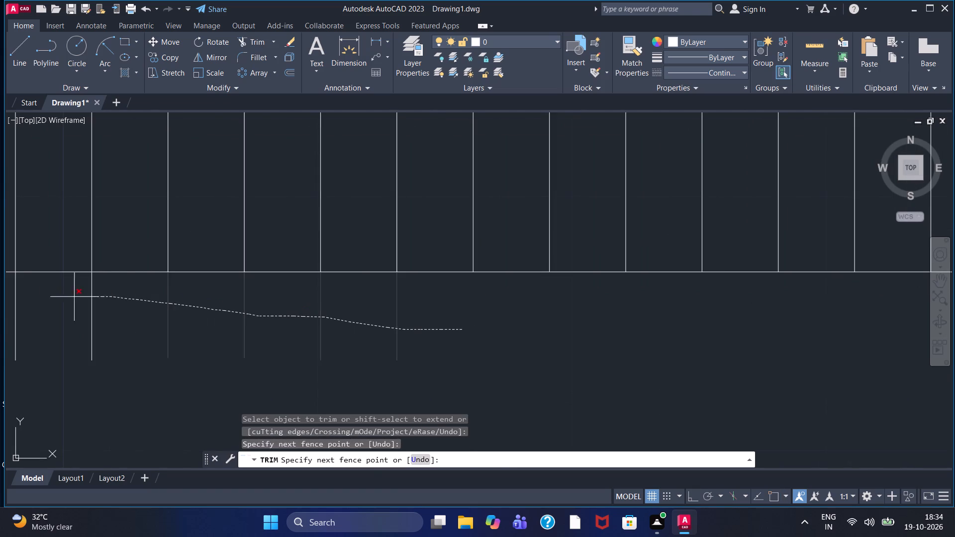
pyautogui.moveTo(38, 297); pyautogui.dragTo(19, 297)
pyautogui.scroll(1, 65, 319)
pyautogui.moveTo(115, 322); pyautogui.dragTo(547, 319, button='middle')
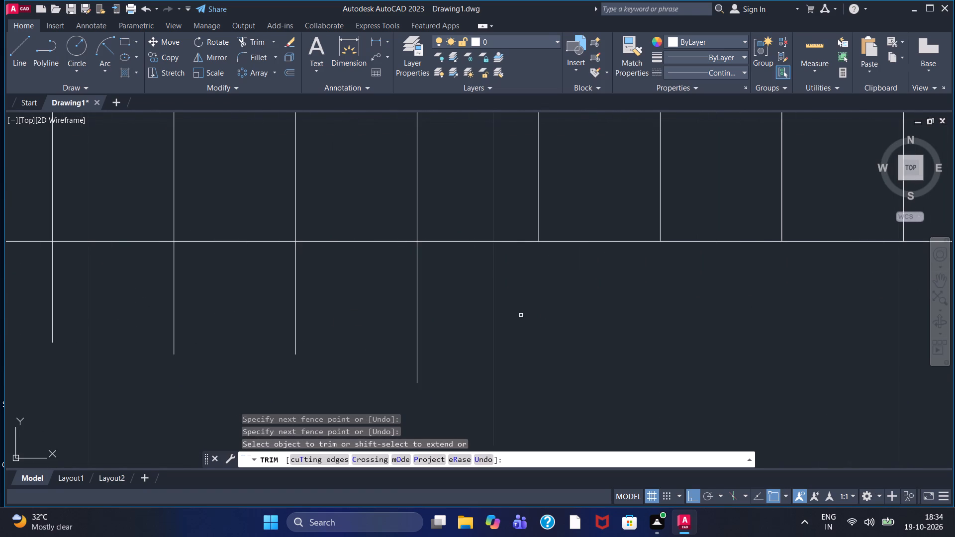
pyautogui.moveTo(519, 315); pyautogui.dragTo(12, 295)
# Trim the overhangs of the next twelve vertical lines below the lower horizontal line.
pyautogui.moveTo(70, 312); pyautogui.dragTo(313, 329, button='middle')
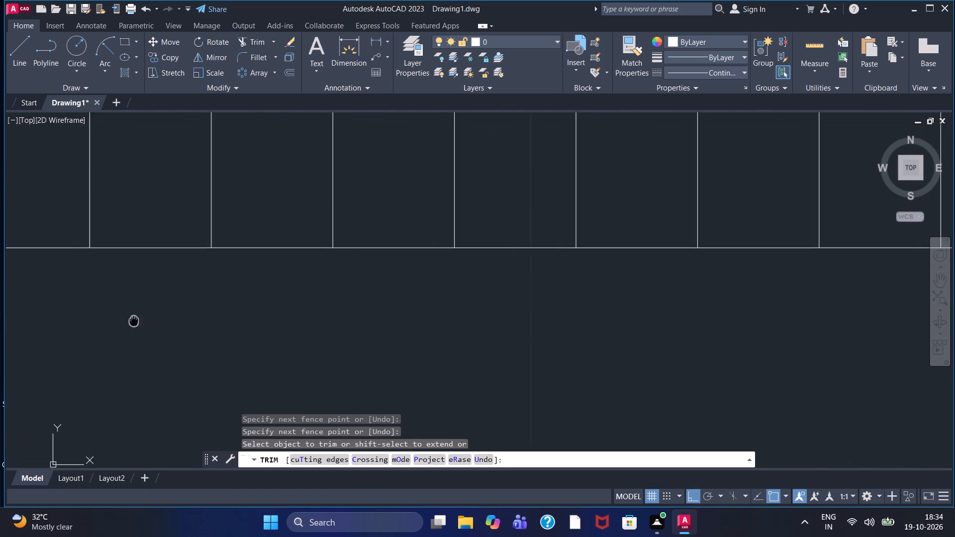
pyautogui.moveTo(313, 329); pyautogui.dragTo(662, 331, button='middle')
pyautogui.moveTo(552, 316); pyautogui.dragTo(323, 296)
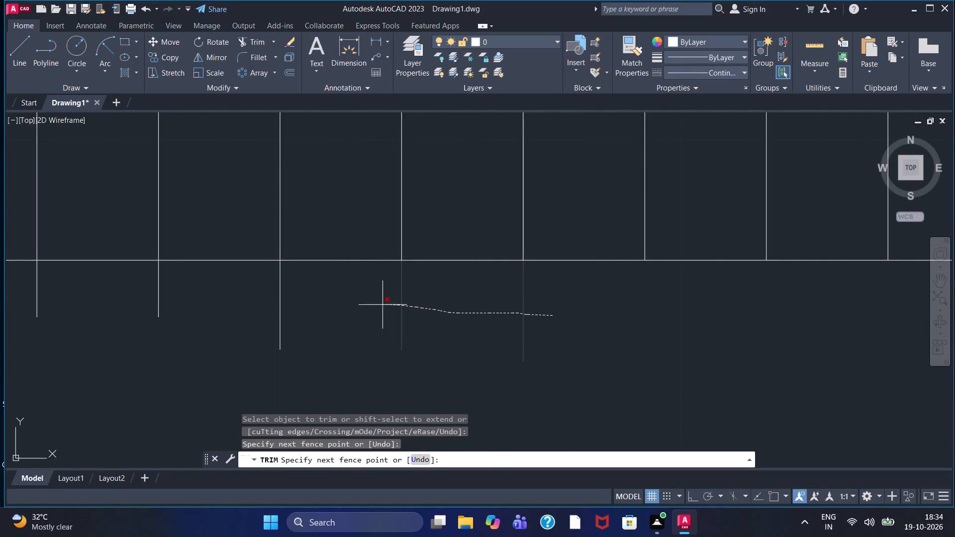
pyautogui.moveTo(323, 296); pyautogui.dragTo(0, 294)
pyautogui.moveTo(56, 310); pyautogui.dragTo(556, 317, button='middle')
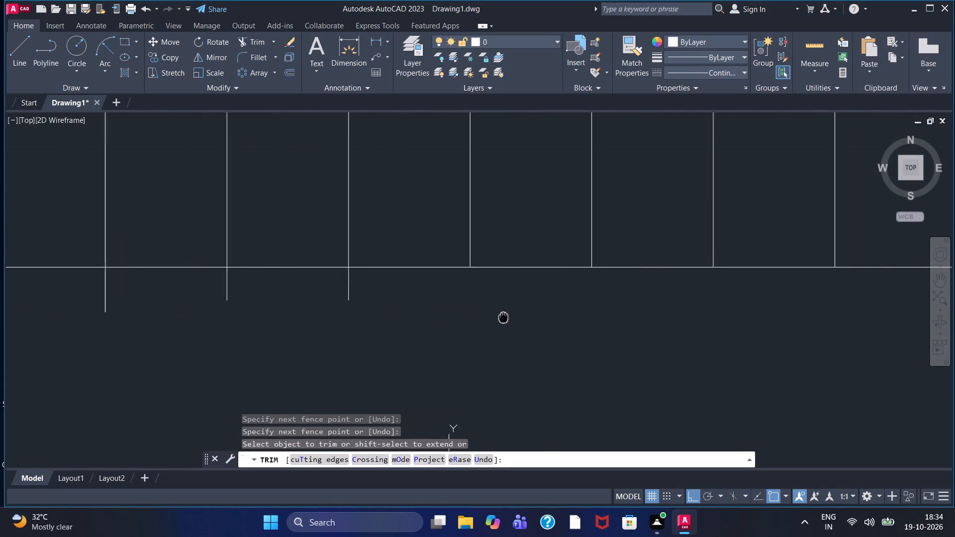
pyautogui.moveTo(556, 317); pyautogui.dragTo(663, 317, button='middle')
pyautogui.moveTo(552, 292); pyautogui.dragTo(328, 285)
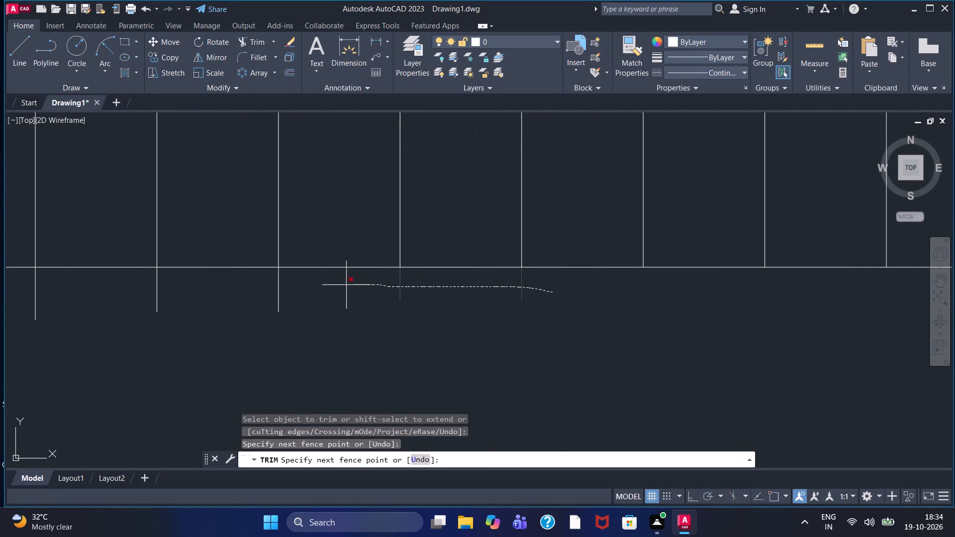
pyautogui.moveTo(328, 285); pyautogui.dragTo(2, 279)
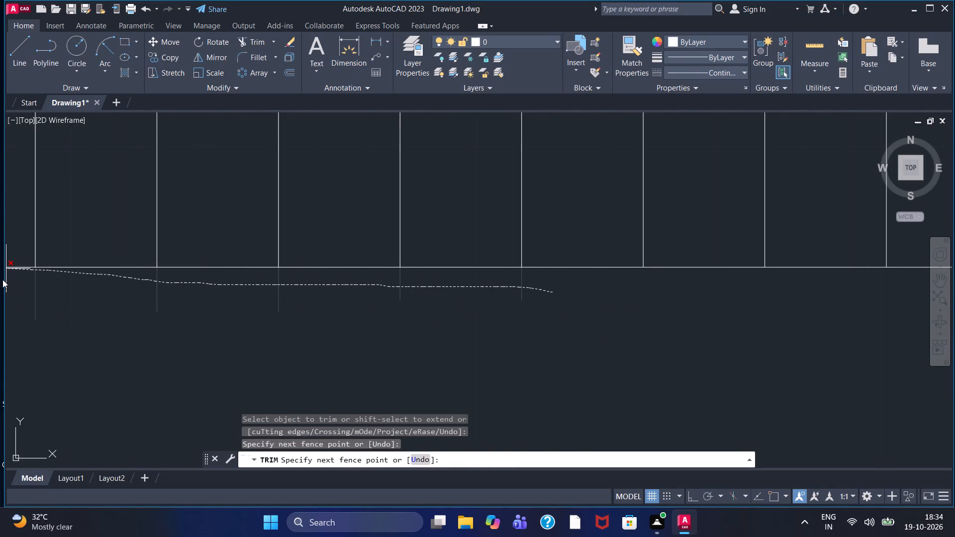
pyautogui.moveTo(2, 279); pyautogui.dragTo(3, 280)
pyautogui.moveTo(27, 272); pyautogui.dragTo(359, 258, button='middle')
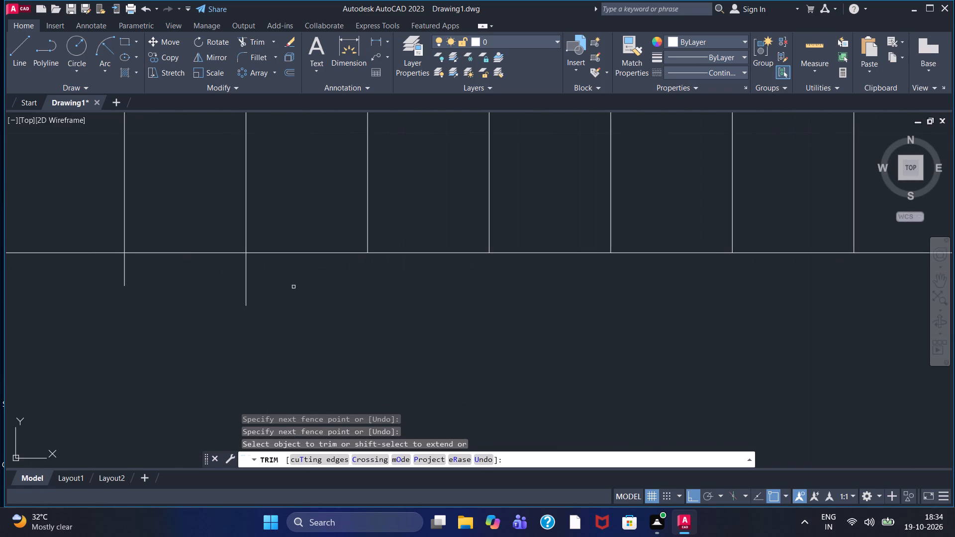
pyautogui.moveTo(273, 282); pyautogui.dragTo(90, 277)
# Trim the overhangs of the next seven vertical lines back to the lower horizontal line.
pyautogui.scroll(1, 232, 300)
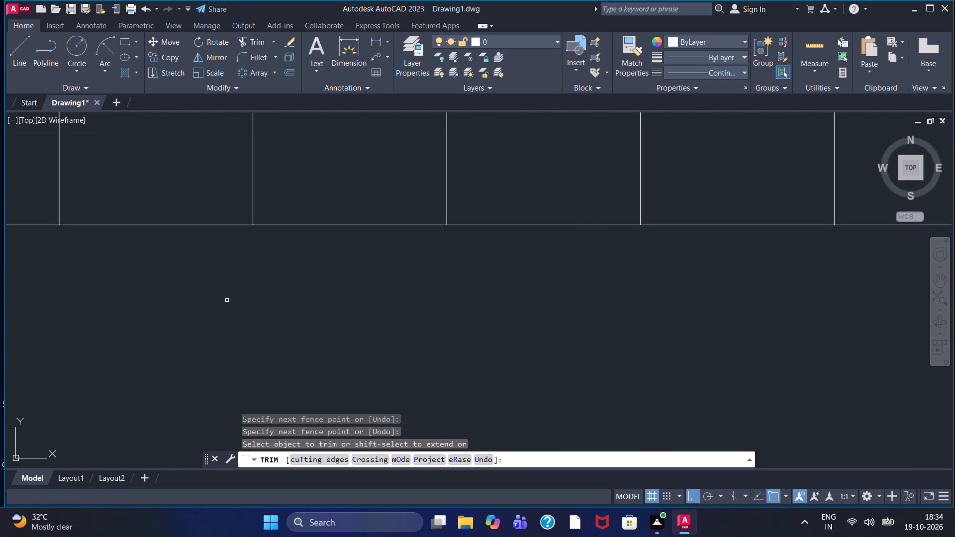
pyautogui.scroll(-1, 224, 299)
pyautogui.scroll(-3, 139, 295)
pyautogui.moveTo(138, 295); pyautogui.dragTo(358, 267, button='middle')
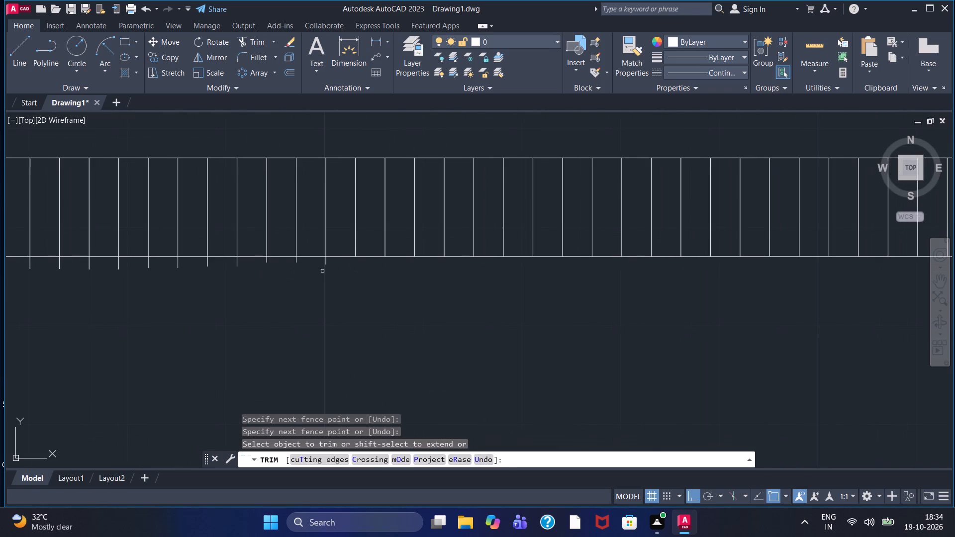
pyautogui.scroll(3, 322, 271)
pyautogui.moveTo(345, 227); pyautogui.dragTo(180, 227)
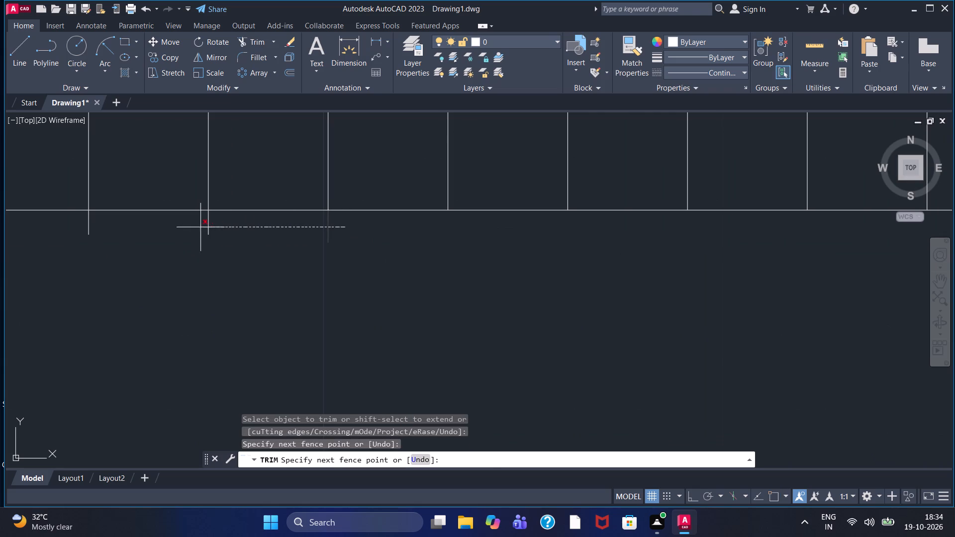
pyautogui.moveTo(180, 227); pyautogui.dragTo(66, 227)
pyautogui.moveTo(81, 237); pyautogui.dragTo(411, 290, button='middle')
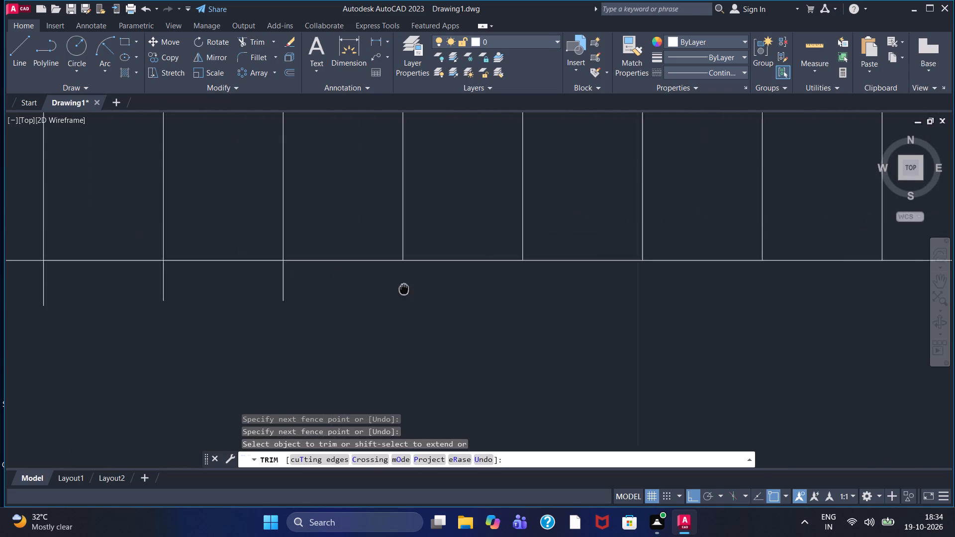
pyautogui.moveTo(411, 290); pyautogui.dragTo(526, 309, button='middle')
pyautogui.scroll(-1, 526, 309)
pyautogui.scroll(1, 491, 303)
pyautogui.moveTo(456, 307); pyautogui.dragTo(329, 295)
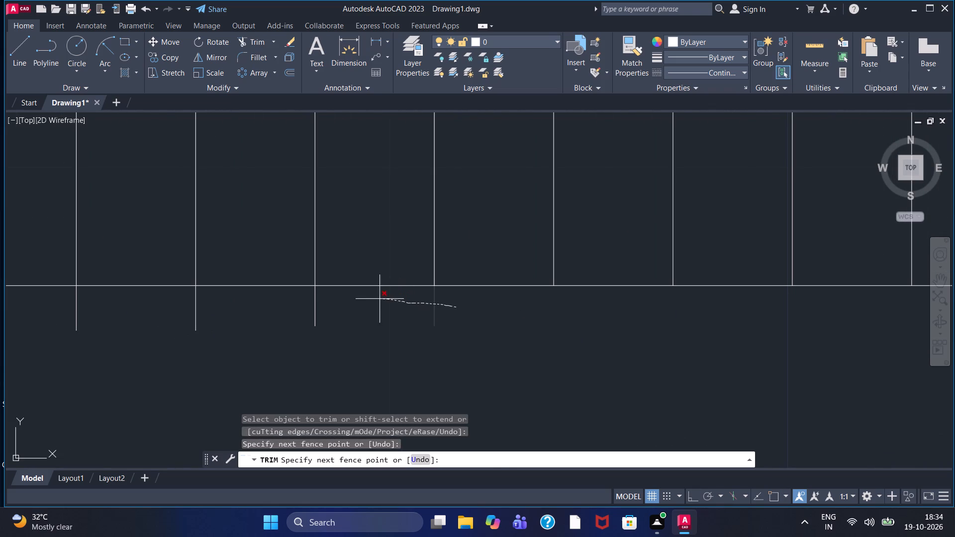
pyautogui.moveTo(329, 295); pyautogui.dragTo(50, 308)
# Trim the short overhangs of the next ten vertical lines below the lower horizontal line.
pyautogui.moveTo(105, 313); pyautogui.dragTo(646, 288, button='middle')
pyautogui.moveTo(530, 289); pyautogui.dragTo(123, 281)
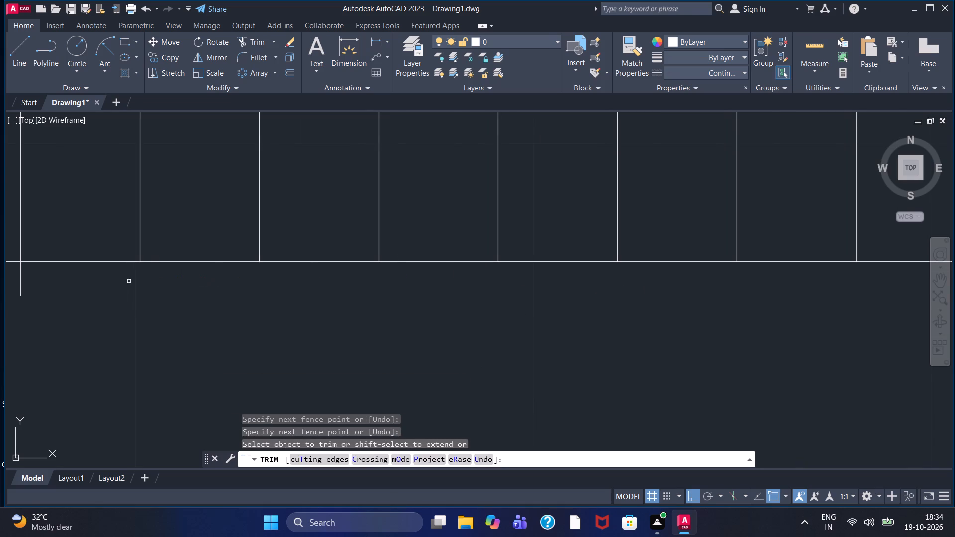
pyautogui.moveTo(141, 279); pyautogui.dragTo(669, 286, button='middle')
pyautogui.moveTo(574, 289); pyautogui.dragTo(533, 289)
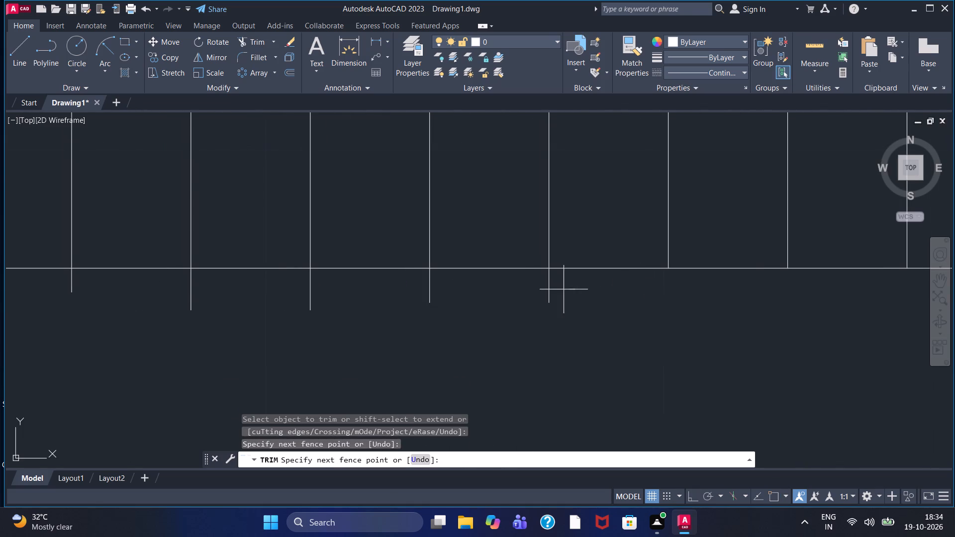
pyautogui.moveTo(533, 289); pyautogui.dragTo(162, 284)
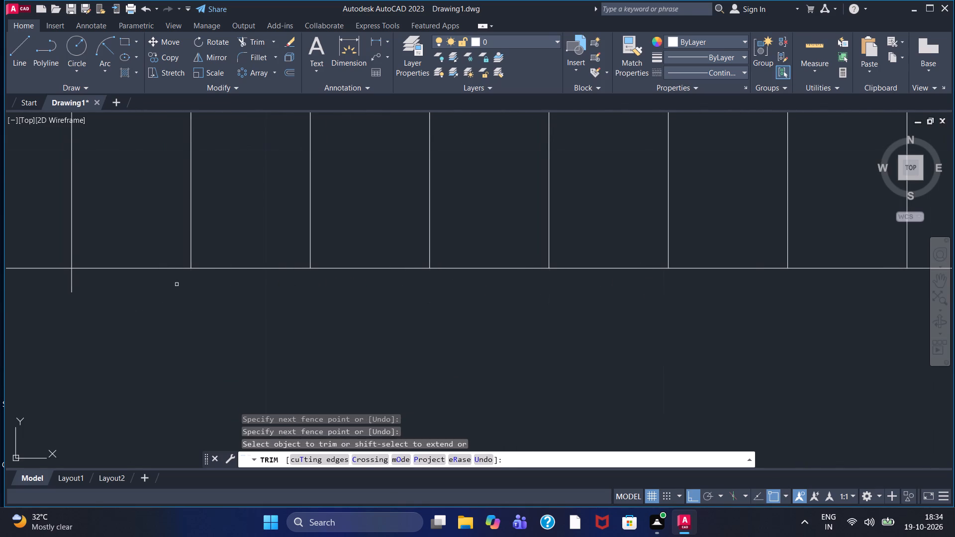
pyautogui.moveTo(182, 284); pyautogui.dragTo(665, 324, button='middle')
pyautogui.moveTo(583, 325); pyautogui.dragTo(477, 317)
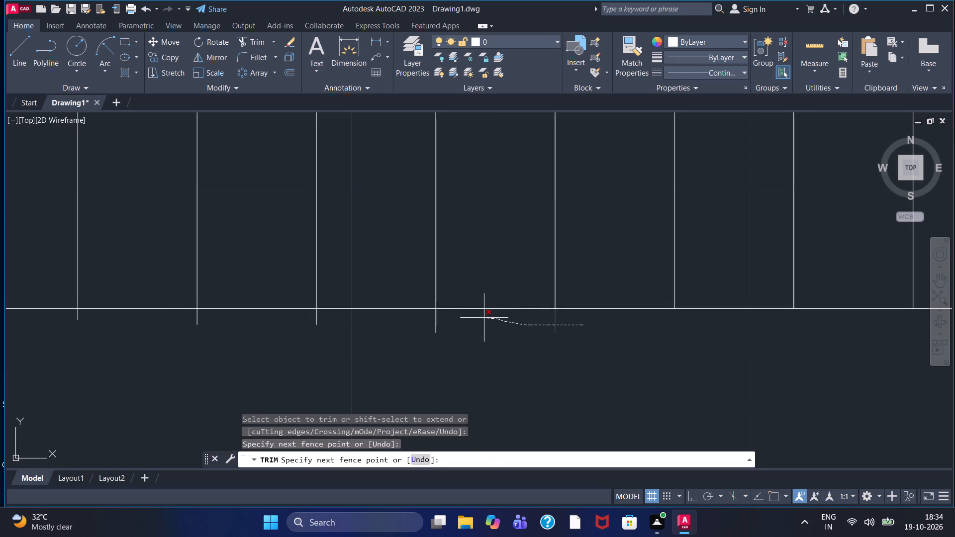
pyautogui.moveTo(477, 317); pyautogui.dragTo(355, 318)
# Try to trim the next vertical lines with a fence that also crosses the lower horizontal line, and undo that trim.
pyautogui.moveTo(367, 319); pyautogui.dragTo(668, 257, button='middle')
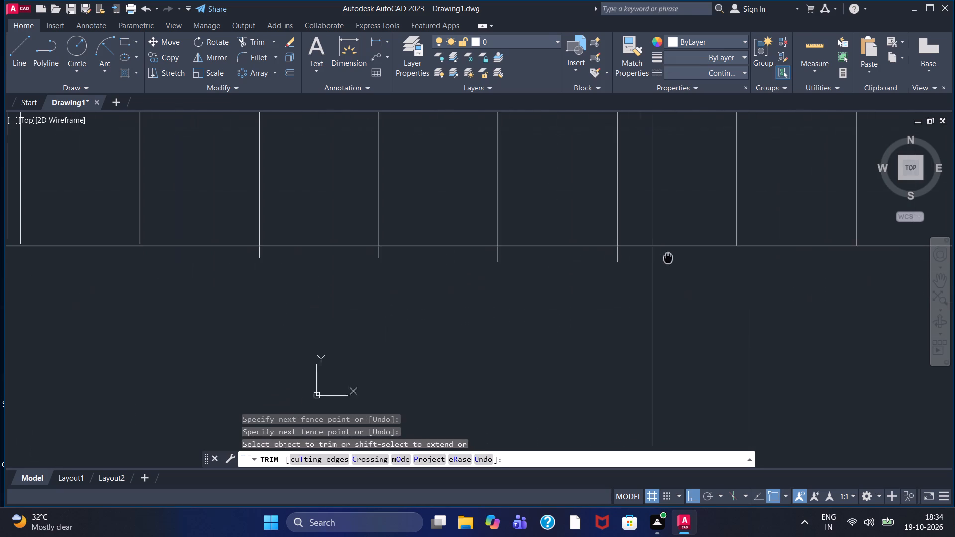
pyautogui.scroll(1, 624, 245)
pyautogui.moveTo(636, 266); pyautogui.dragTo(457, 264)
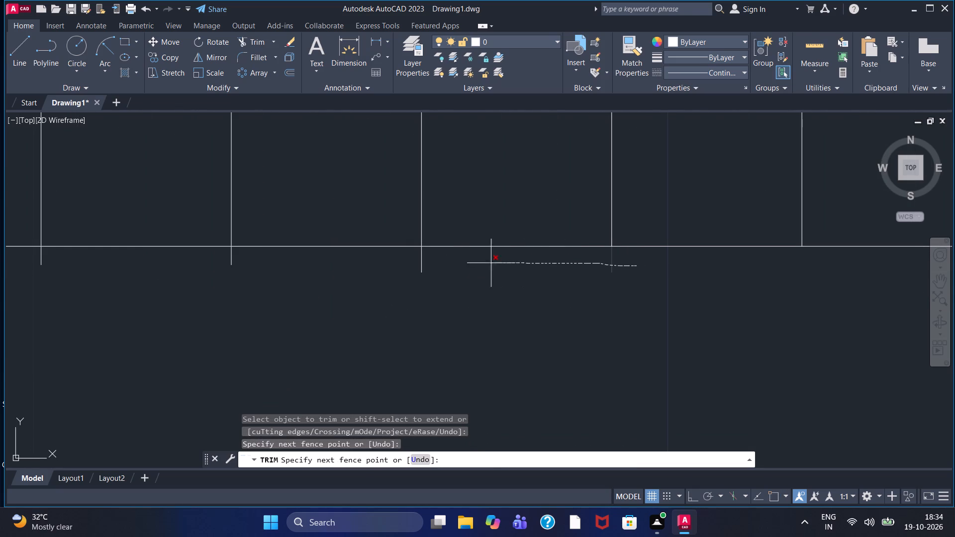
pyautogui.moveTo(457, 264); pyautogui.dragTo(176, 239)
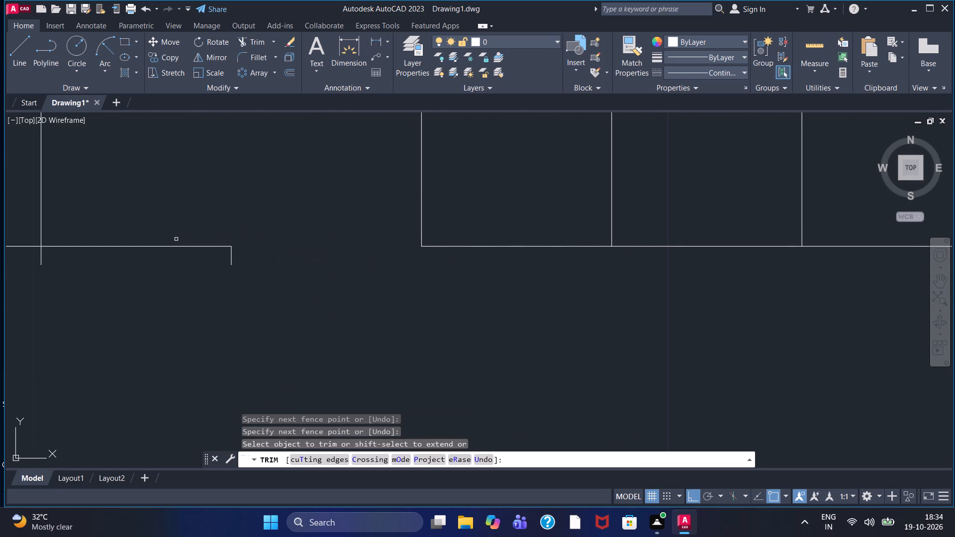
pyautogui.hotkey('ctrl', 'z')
# Trim the overhangs of the next four vertical lines below the lower horizontal line.
pyautogui.scroll(1, 432, 365)
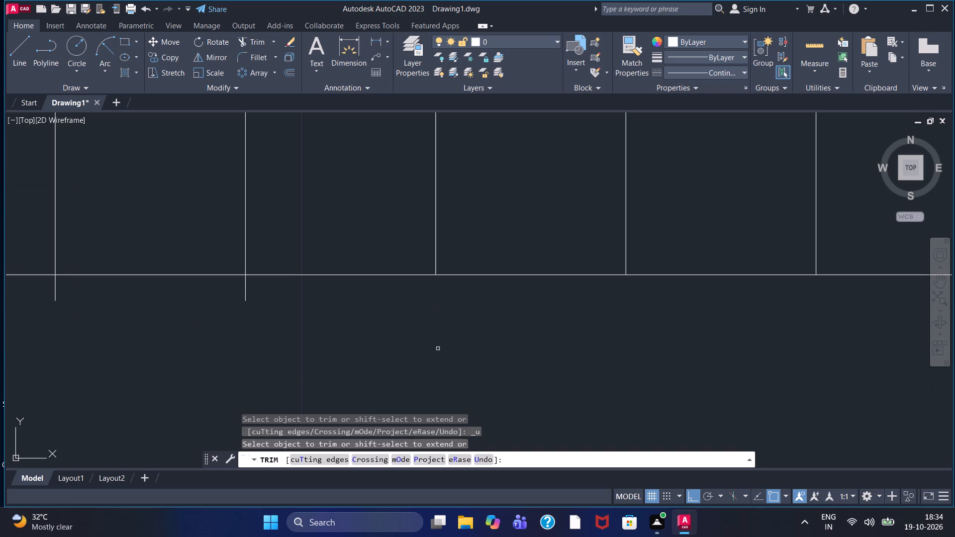
pyautogui.moveTo(335, 289); pyautogui.dragTo(811, 225, button='middle')
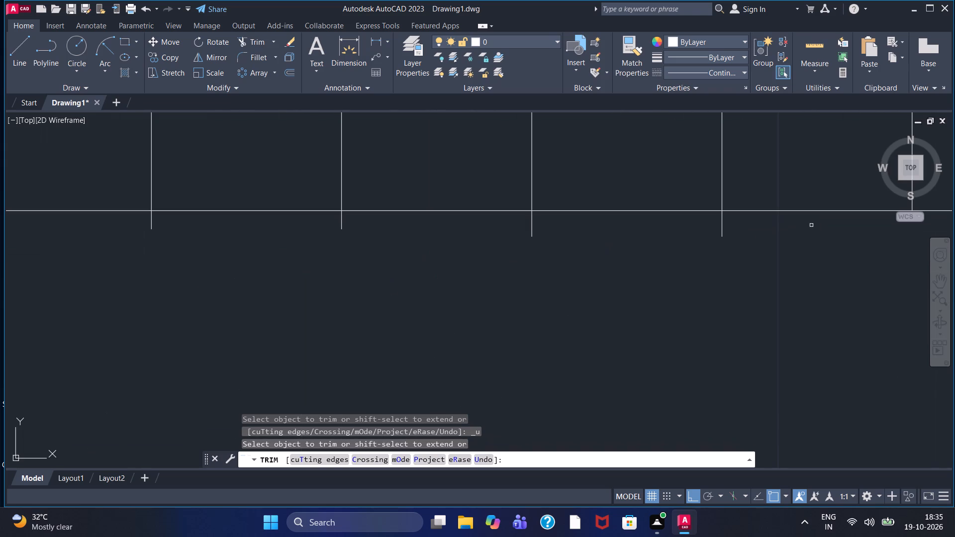
pyautogui.moveTo(758, 225); pyautogui.dragTo(526, 237)
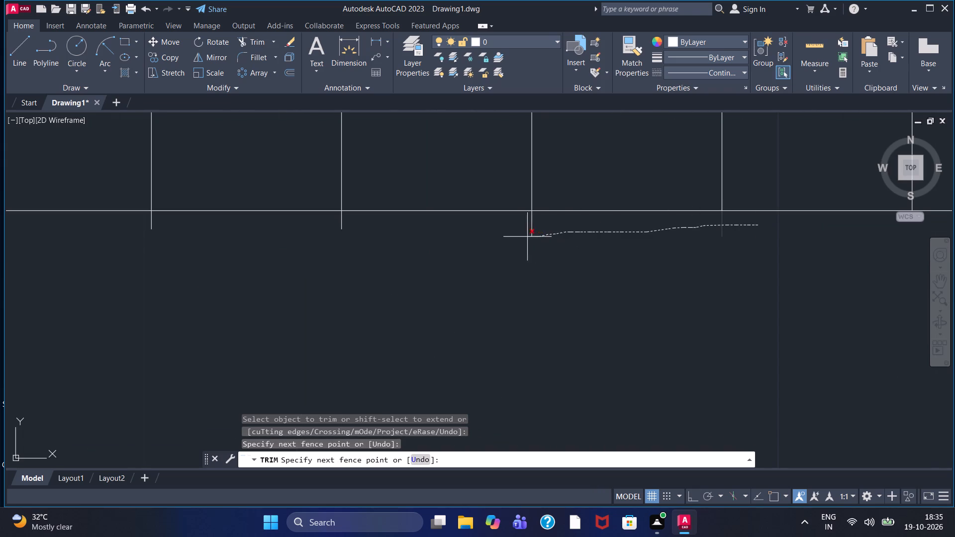
pyautogui.moveTo(526, 237); pyautogui.dragTo(473, 226)
pyautogui.moveTo(473, 226); pyautogui.dragTo(312, 220)
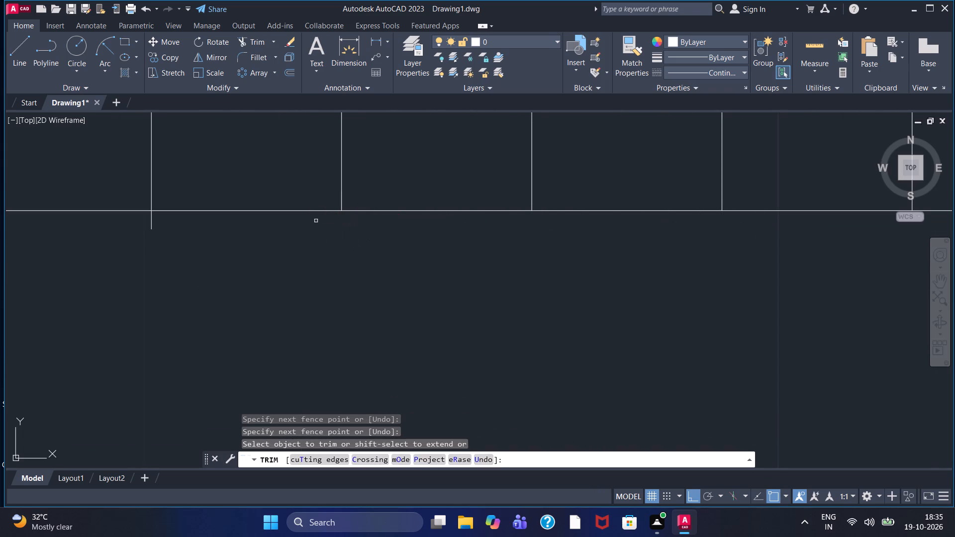
pyautogui.moveTo(410, 236); pyautogui.dragTo(926, 288, button='middle')
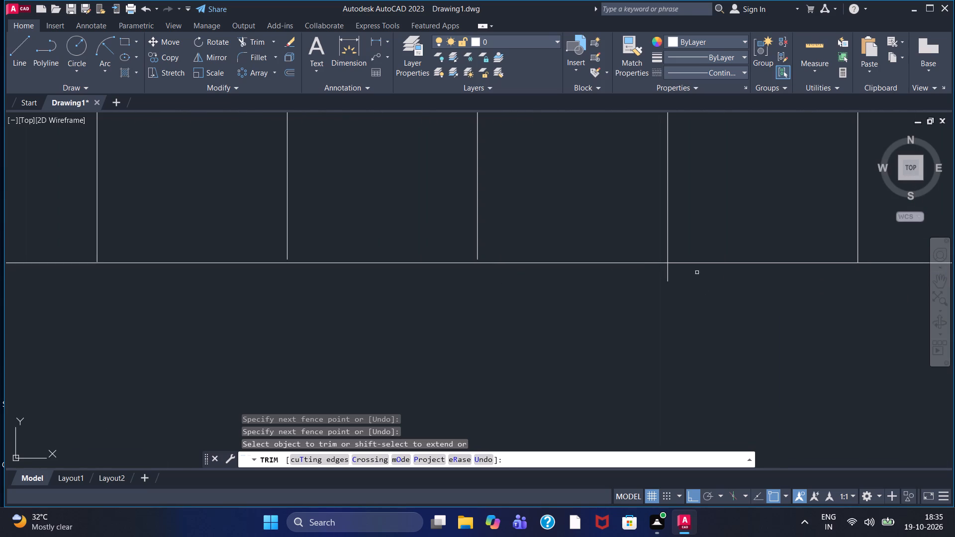
pyautogui.moveTo(697, 272); pyautogui.dragTo(627, 275)
# Trim the overhangs of two remaining vertical lines near the profile's left end back to the lower horizontal line.
pyautogui.scroll(-1, 629, 275)
pyautogui.scroll(-2, 400, 266)
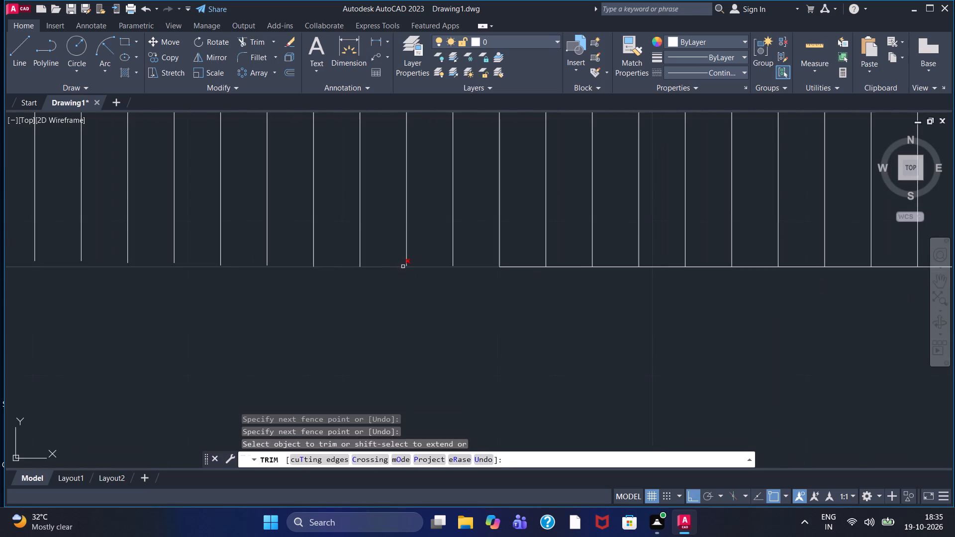
pyautogui.scroll(-2, 405, 267)
pyautogui.scroll(-1, 405, 324)
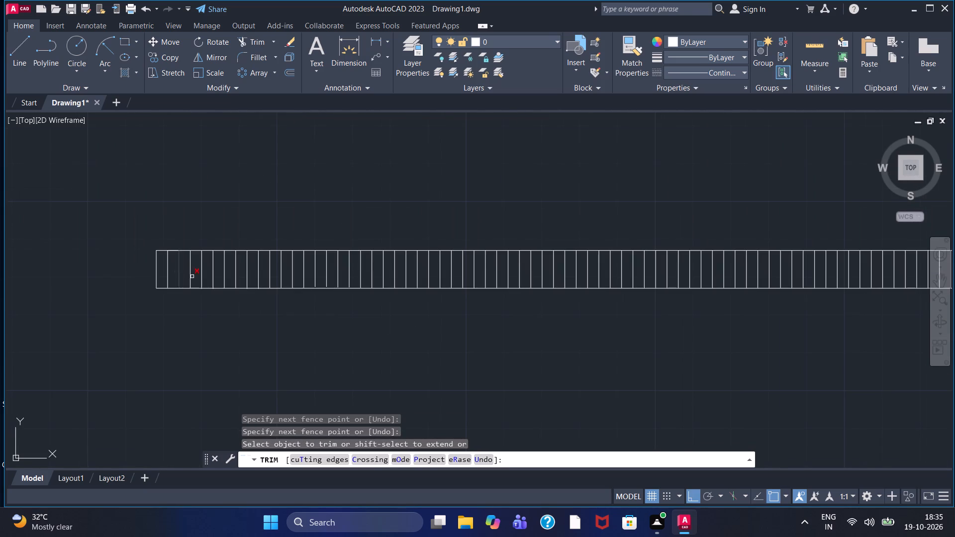
pyautogui.scroll(4, 195, 277)
pyautogui.scroll(2, 484, 364)
pyautogui.scroll(2, 624, 322)
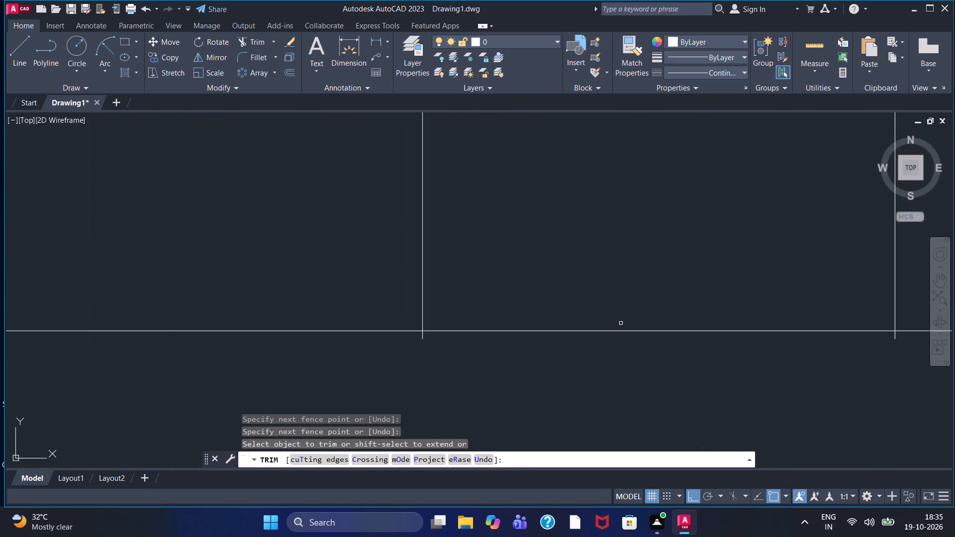
pyautogui.scroll(3, 442, 345)
pyautogui.moveTo(342, 321); pyautogui.dragTo(344, 321)
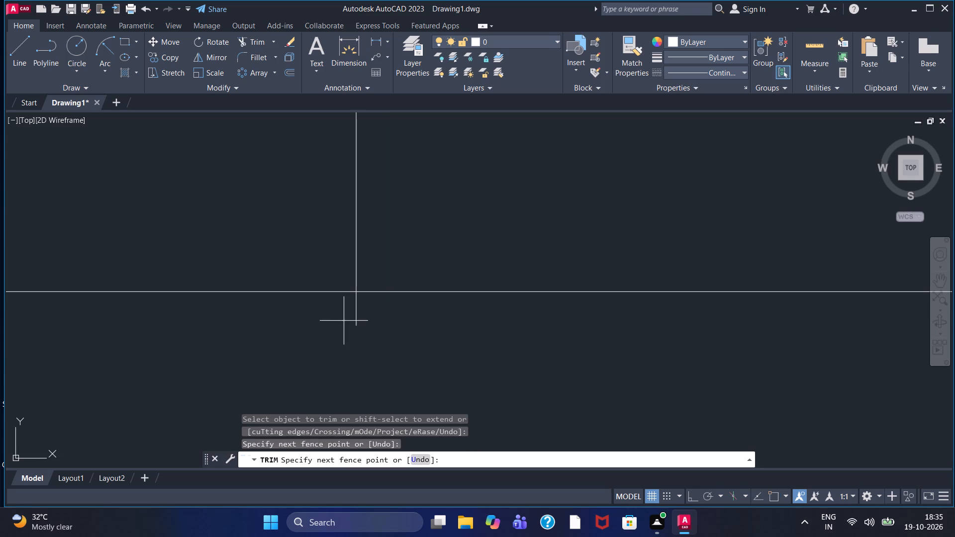
pyautogui.moveTo(344, 321); pyautogui.dragTo(381, 321)
pyautogui.scroll(-1, 588, 355)
pyautogui.moveTo(804, 366); pyautogui.dragTo(390, 270, button='middle')
pyautogui.moveTo(954, 267); pyautogui.dragTo(475, 304, button='middle')
pyautogui.moveTo(697, 307); pyautogui.dragTo(165, 275, button='middle')
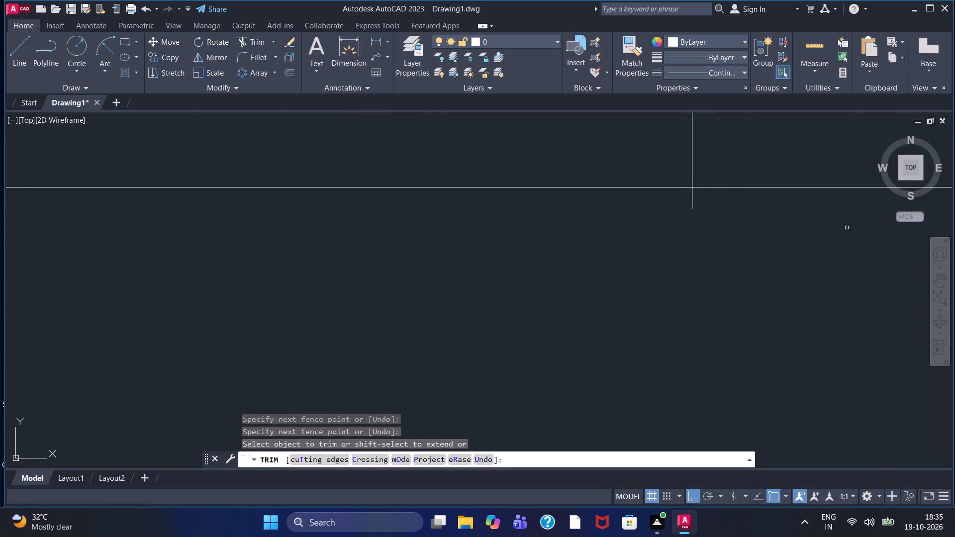
pyautogui.moveTo(683, 204); pyautogui.dragTo(711, 202)
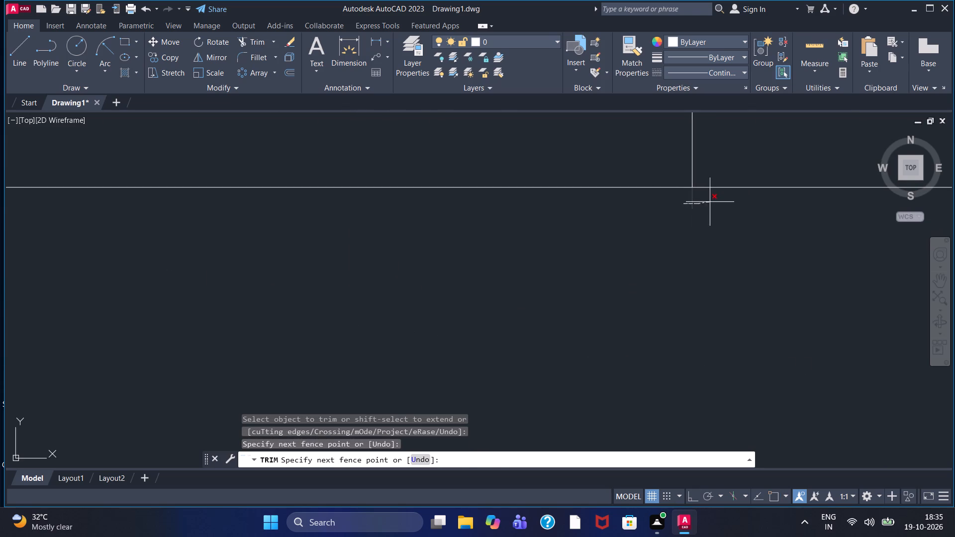
pyautogui.moveTo(711, 202); pyautogui.dragTo(713, 201)
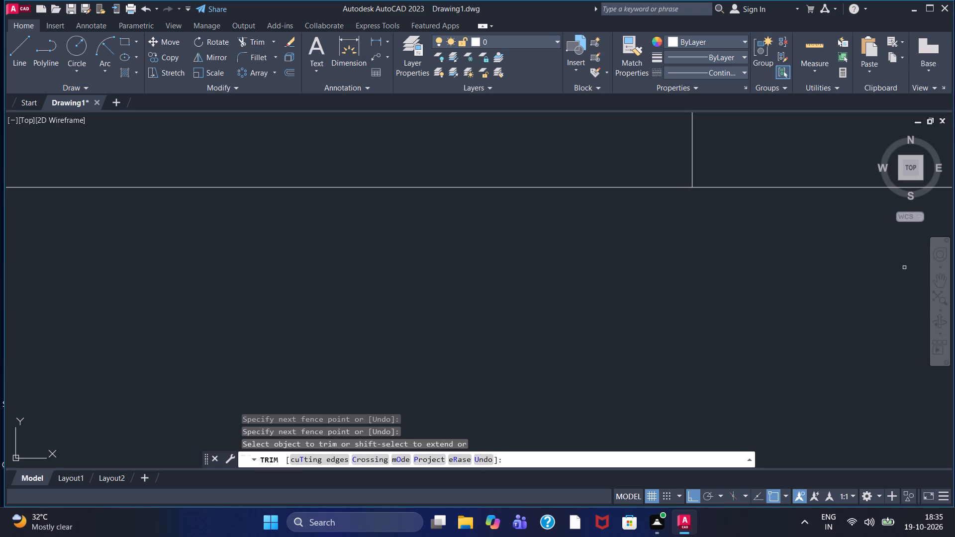
# Examine the lower ends of the vertical lines along the profile for remaining overhangs and gaps.
pyautogui.scroll(-1, 764, 156)
pyautogui.scroll(-1, 655, 271)
pyautogui.moveTo(744, 270); pyautogui.dragTo(703, 274, button='middle')
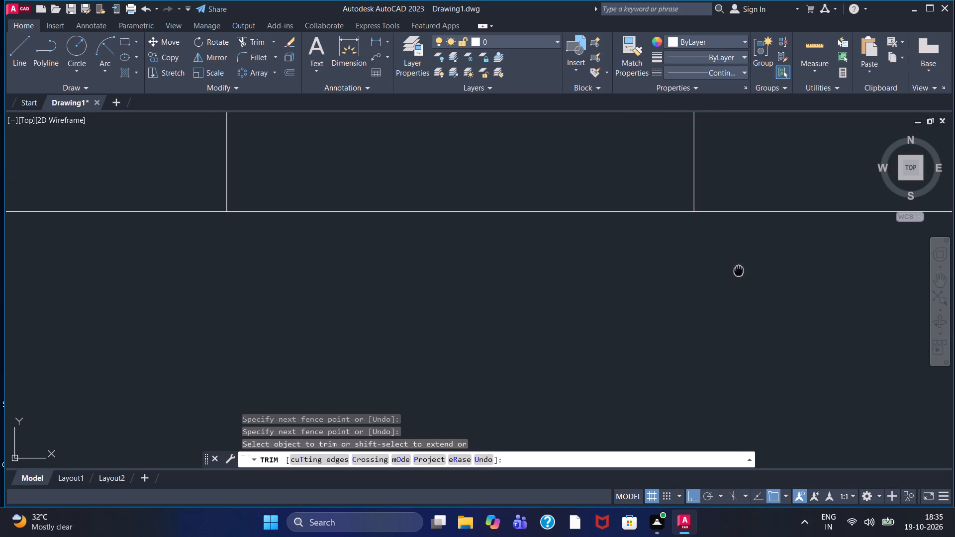
pyautogui.moveTo(703, 274); pyautogui.dragTo(239, 262, button='middle')
pyautogui.scroll(-1, 614, 269)
pyautogui.scroll(-1, 695, 264)
pyautogui.scroll(-1, 771, 274)
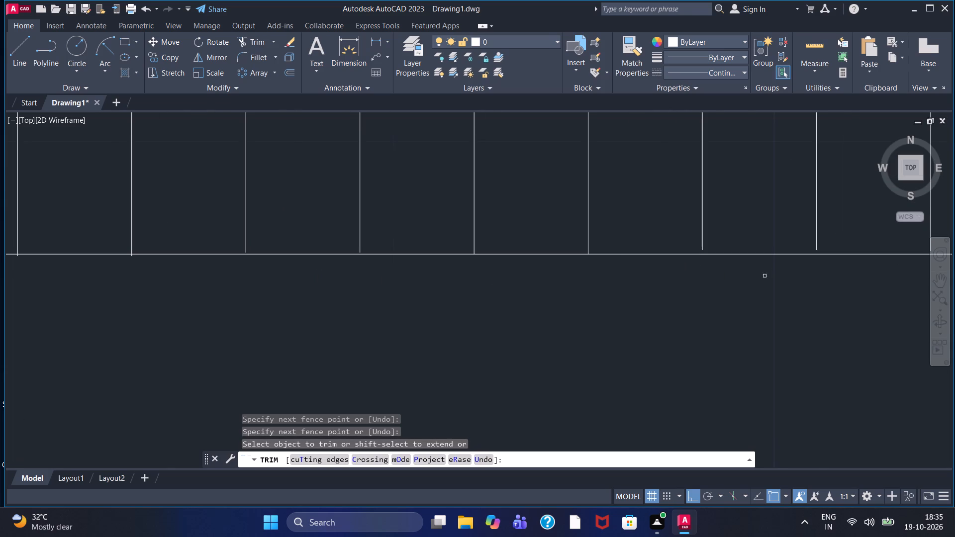
pyautogui.scroll(-2, 812, 289)
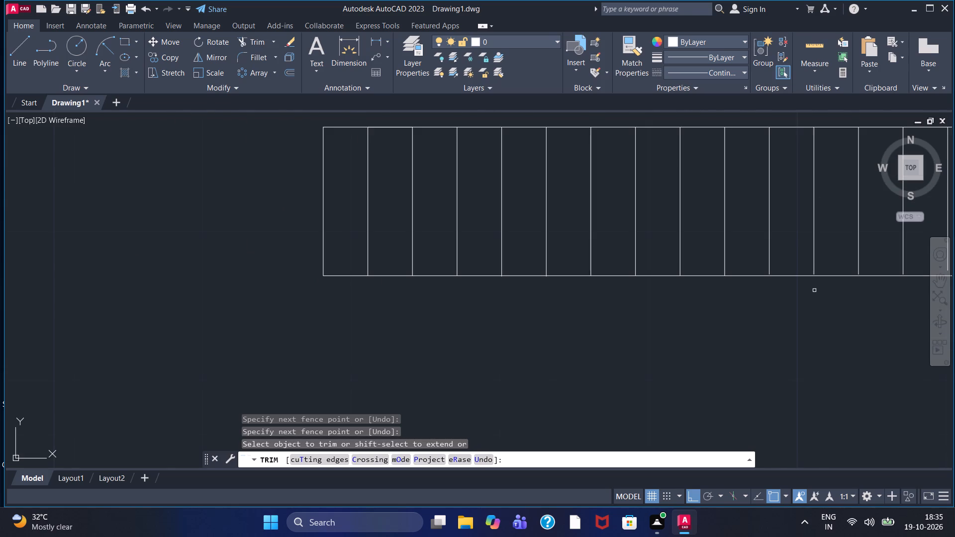
pyautogui.scroll(-2, 845, 298)
pyautogui.moveTo(845, 298); pyautogui.dragTo(546, 282, button='middle')
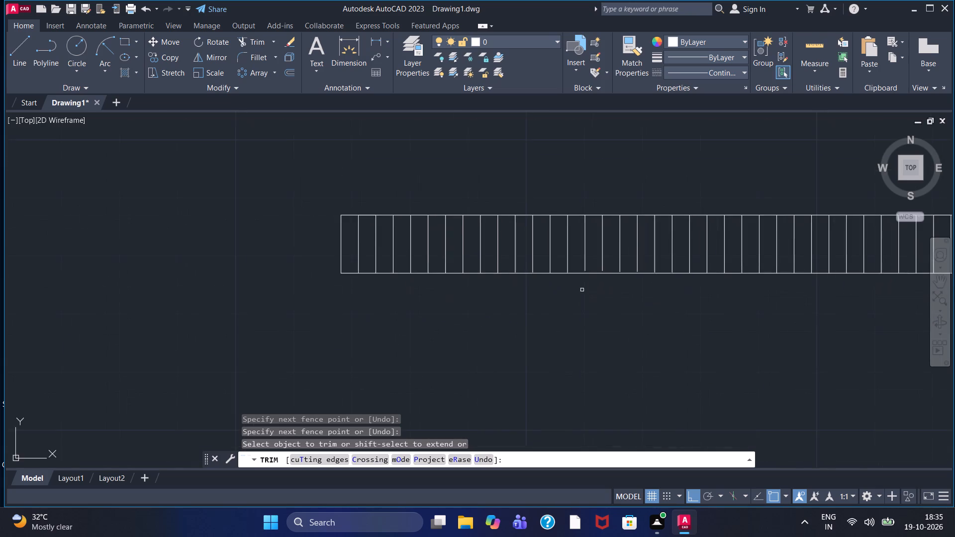
pyautogui.scroll(4, 582, 290)
pyautogui.scroll(3, 570, 211)
pyautogui.scroll(-6, 624, 205)
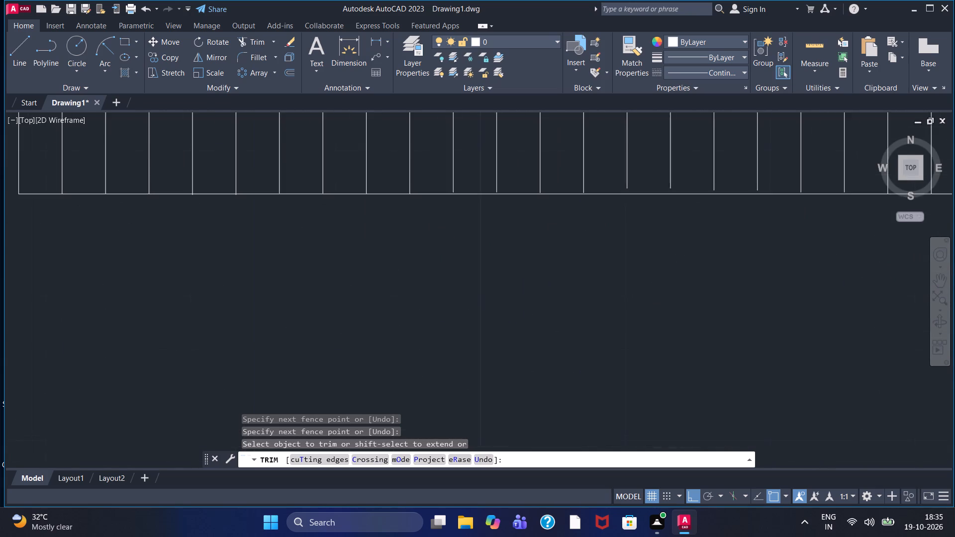
pyautogui.scroll(-4, 626, 205)
pyautogui.moveTo(814, 268); pyautogui.dragTo(538, 276, button='middle')
pyautogui.scroll(1, 584, 267)
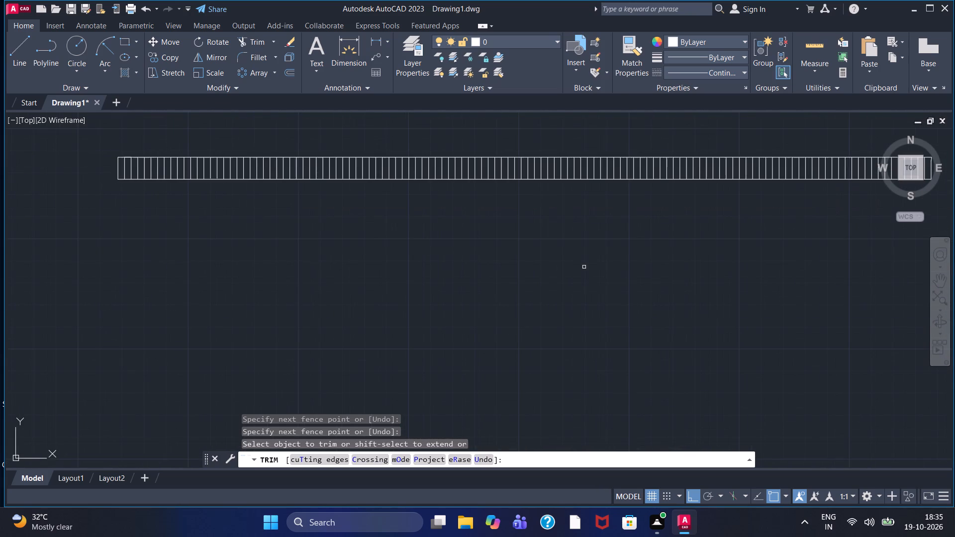
# Trim away the lower horizontal line between the vertical lines, working from the profile's left end.
pyautogui.scroll(3, 138, 214)
pyautogui.scroll(-1, 111, 166)
pyautogui.moveTo(111, 166); pyautogui.dragTo(487, 400, button='middle')
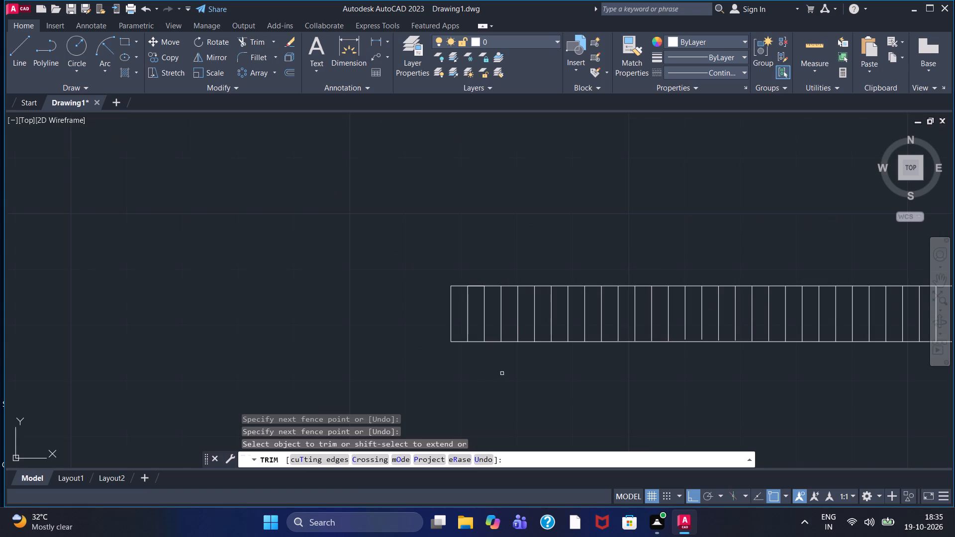
pyautogui.scroll(1, 502, 373)
pyautogui.scroll(1, 436, 360)
pyautogui.moveTo(430, 323); pyautogui.dragTo(435, 283)
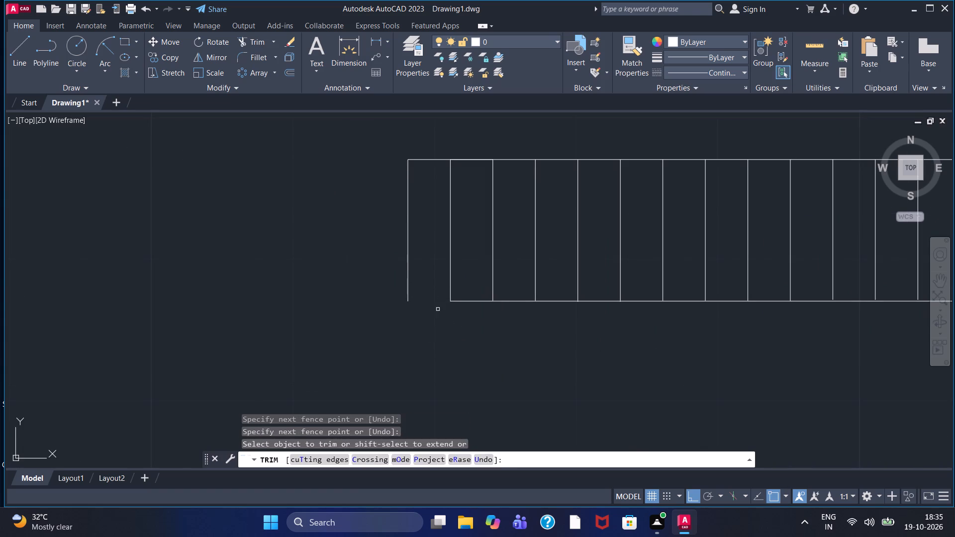
pyautogui.moveTo(464, 318); pyautogui.dragTo(481, 275)
pyautogui.moveTo(517, 316); pyautogui.dragTo(522, 287)
pyautogui.moveTo(555, 319); pyautogui.dragTo(565, 285)
pyautogui.moveTo(597, 314); pyautogui.dragTo(601, 281)
pyautogui.moveTo(640, 315); pyautogui.dragTo(647, 276)
pyautogui.moveTo(713, 336); pyautogui.dragTo(560, 316, button='middle')
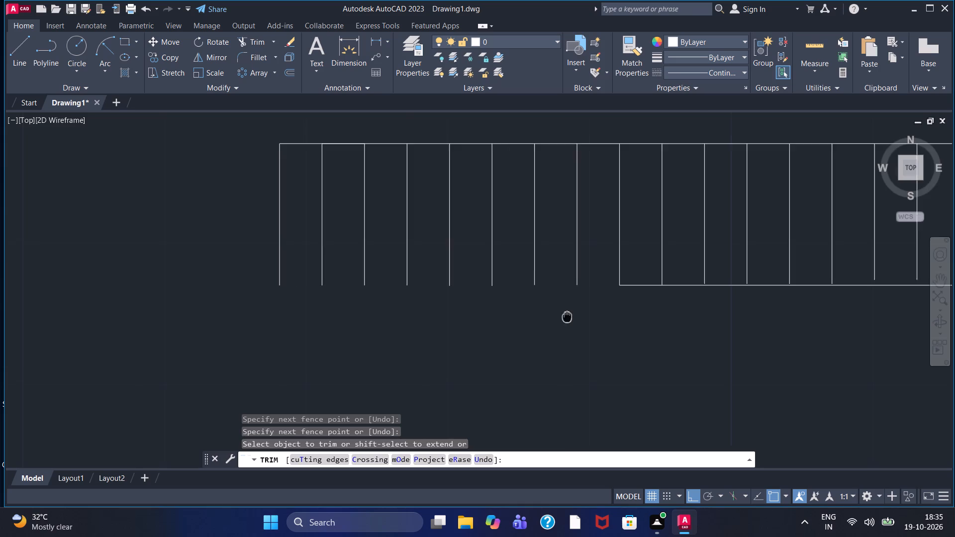
pyautogui.moveTo(560, 316); pyautogui.dragTo(486, 321, button='middle')
pyautogui.moveTo(541, 309); pyautogui.dragTo(545, 273)
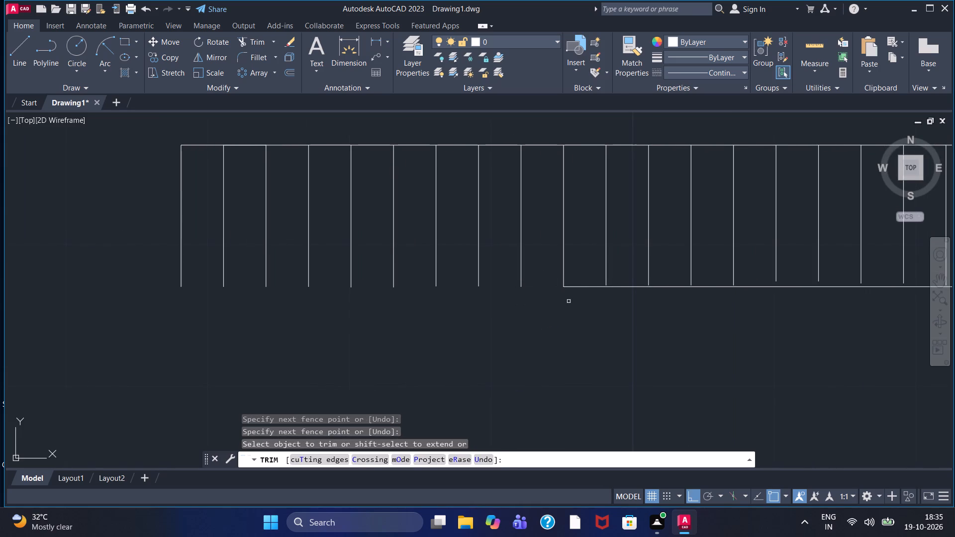
pyautogui.moveTo(576, 301); pyautogui.dragTo(583, 279)
# Add a horizontal linear dimension above the profile, spanning the upper line from its left end to its right end.
pyautogui.scroll(-2, 694, 304)
pyautogui.moveTo(673, 322); pyautogui.dragTo(424, 300, button='middle')
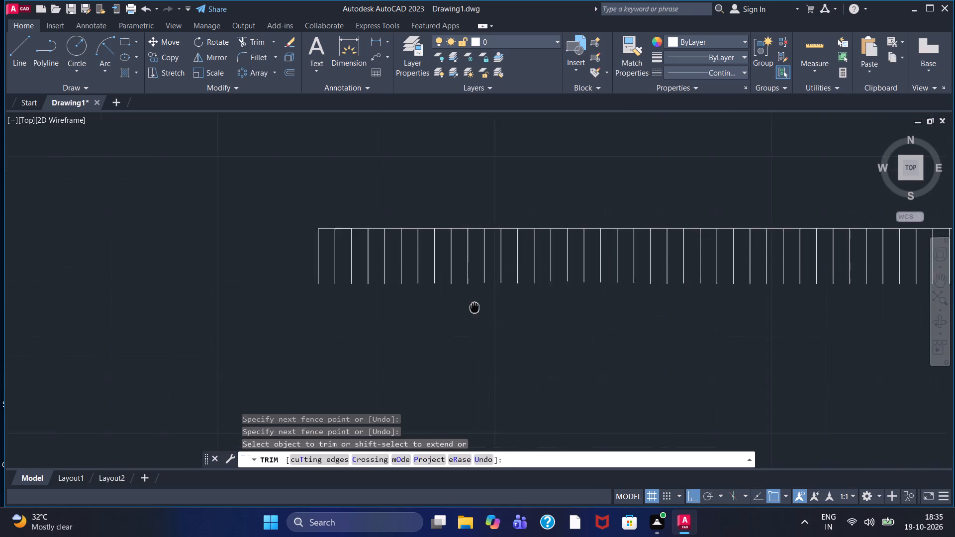
pyautogui.moveTo(424, 300); pyautogui.dragTo(127, 246, button='middle')
pyautogui.scroll(-3, 714, 320)
pyautogui.scroll(1, 706, 298)
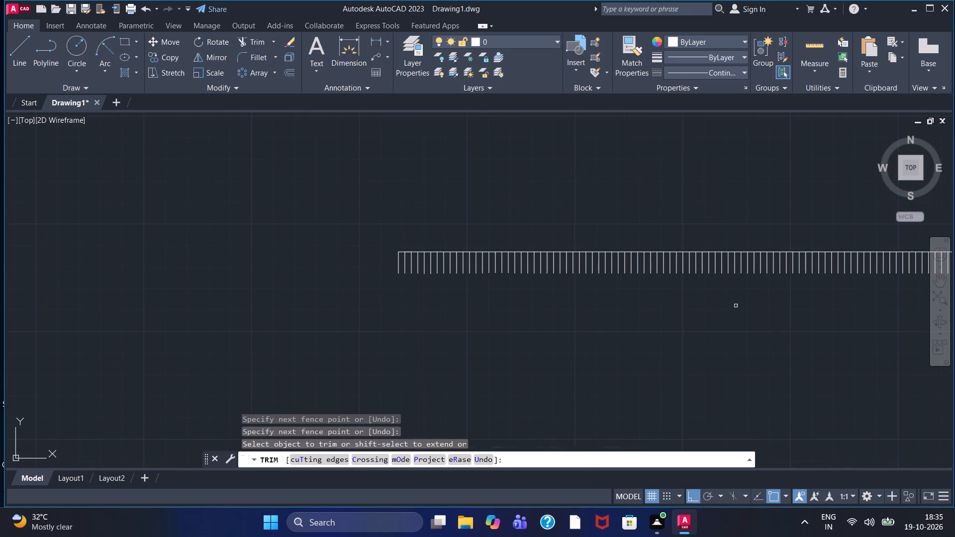
pyautogui.moveTo(680, 310); pyautogui.dragTo(242, 250, button='middle')
pyautogui.scroll(-1, 520, 259)
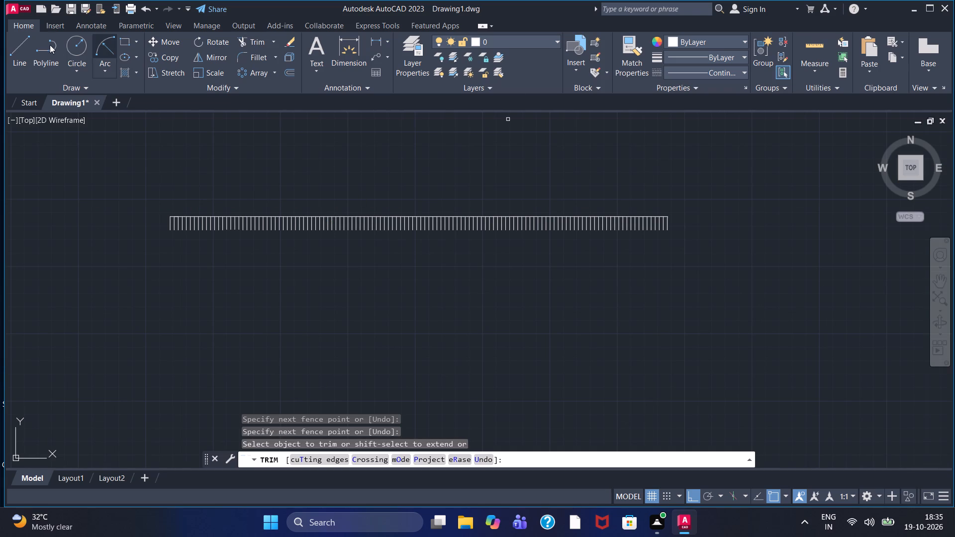
pyautogui.click(376, 43)
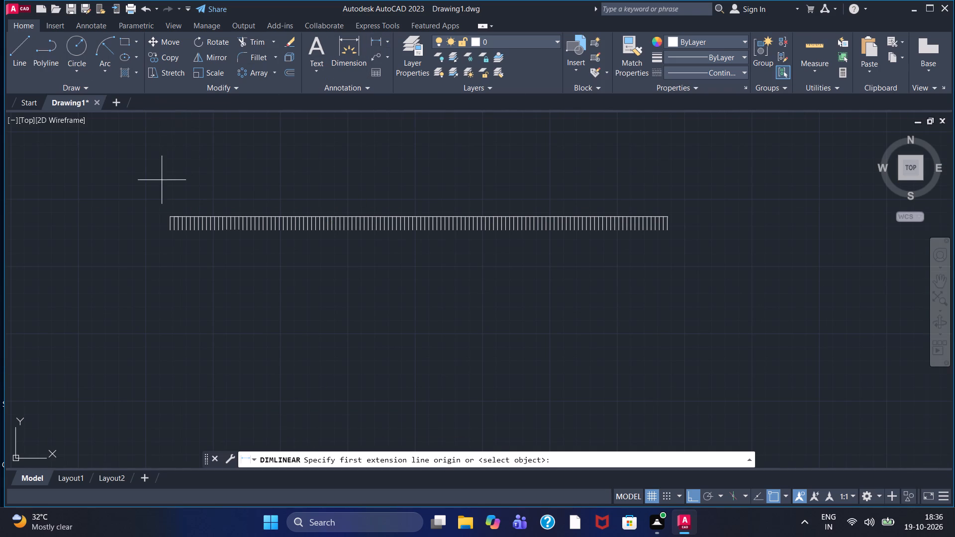
pyautogui.click(167, 214)
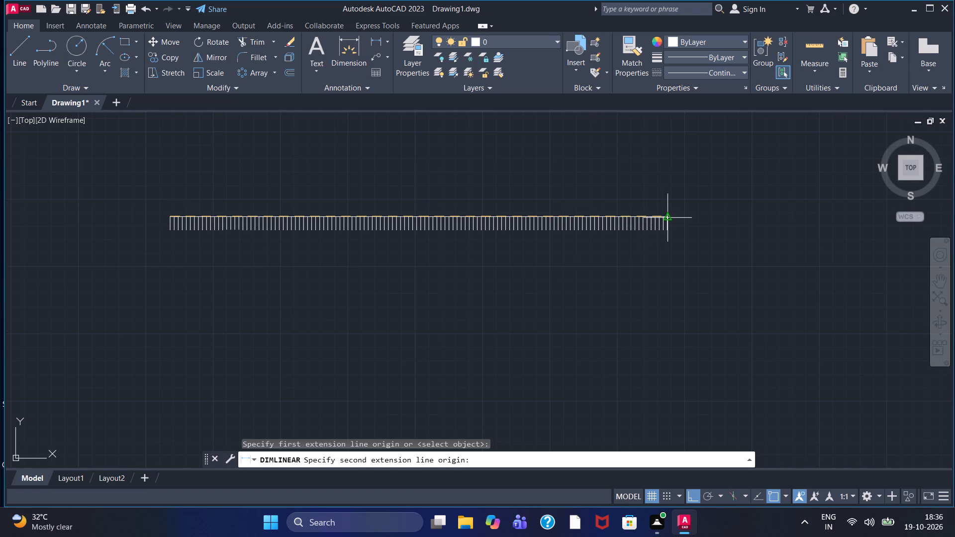
pyautogui.scroll(3, 664, 212)
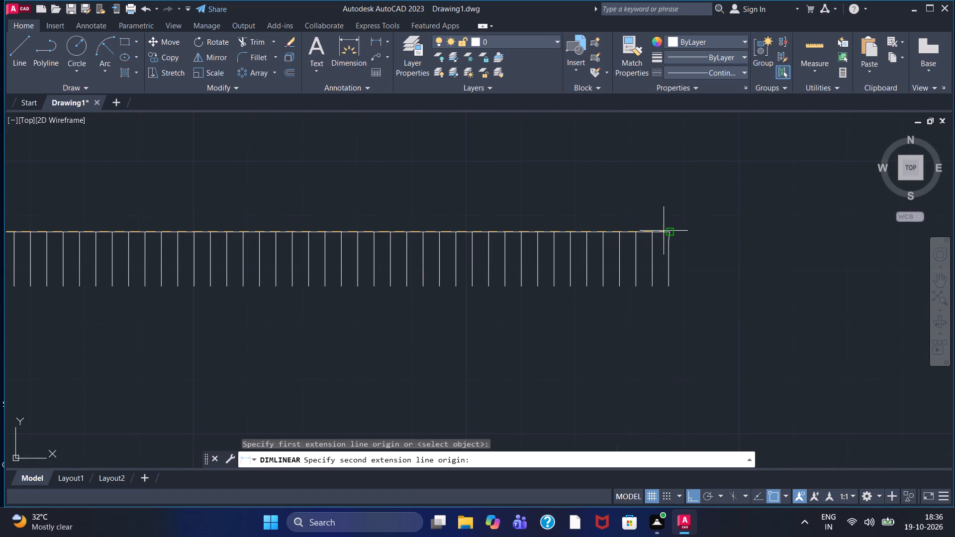
pyautogui.click(668, 231)
pyautogui.click(358, 171)
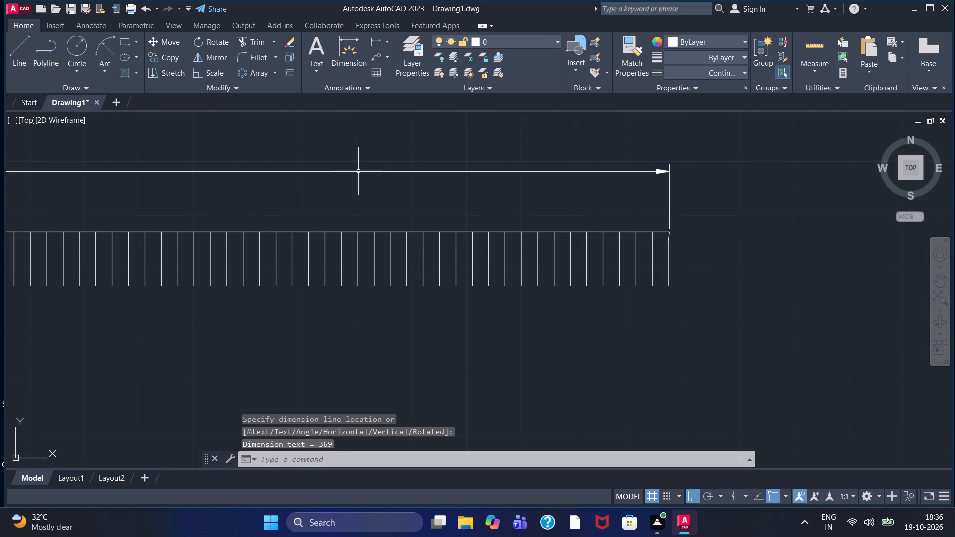
pyautogui.press('Escape')
# Delete the short slanted line at the upper right corner of the toothed profile.
pyautogui.scroll(3, 645, 243)
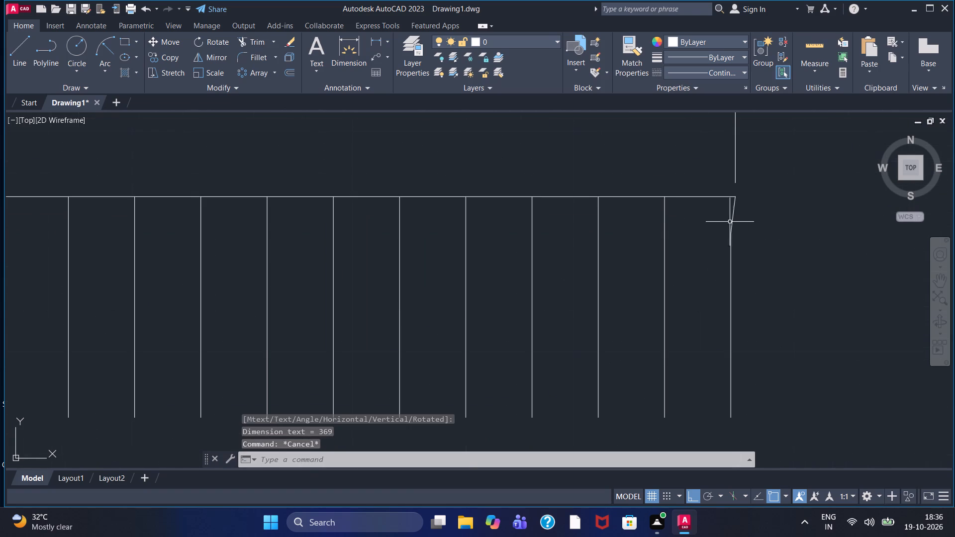
pyautogui.click(734, 220)
pyautogui.press('Delete')
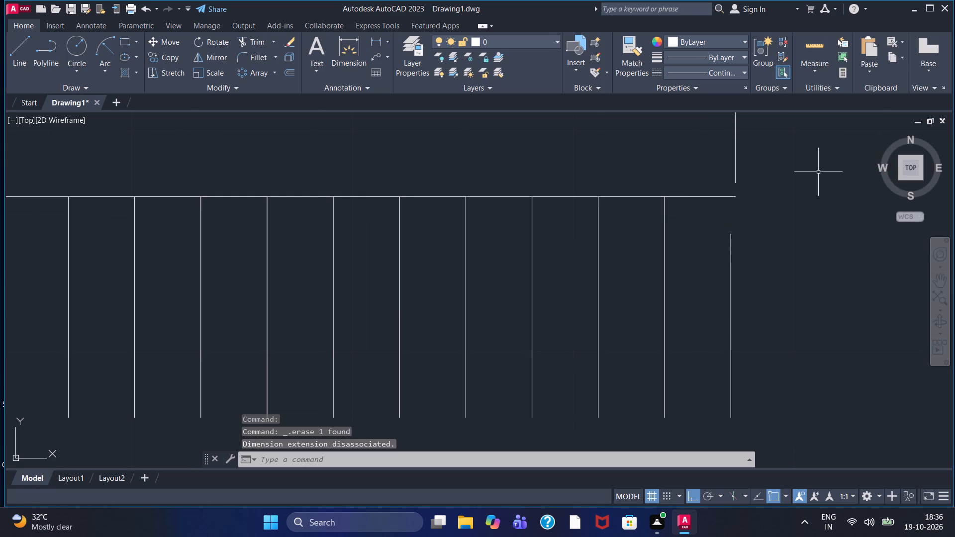
# Draw a vertical line upward from the top of the toothed profile's last vertical line, past the upper horizontal line.
pyautogui.click(22, 55)
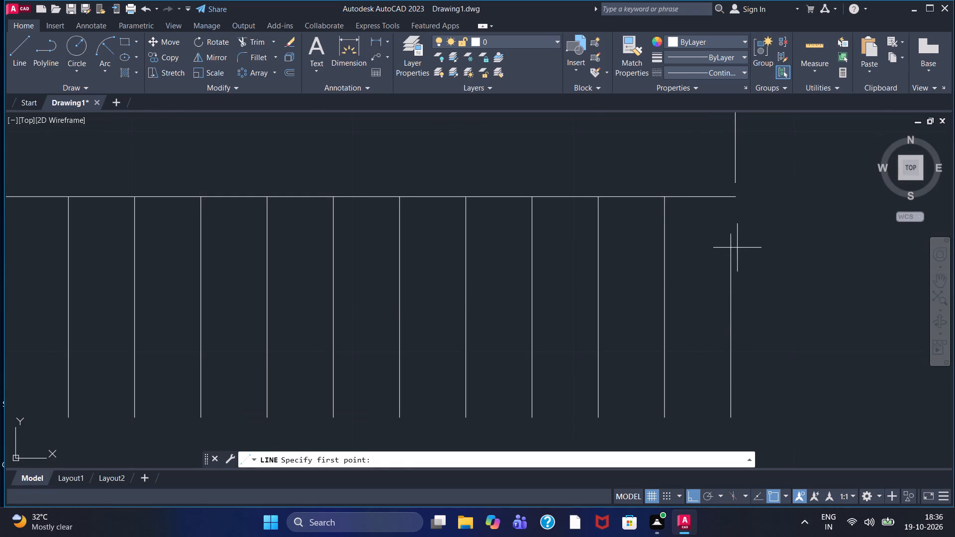
pyautogui.click(731, 237)
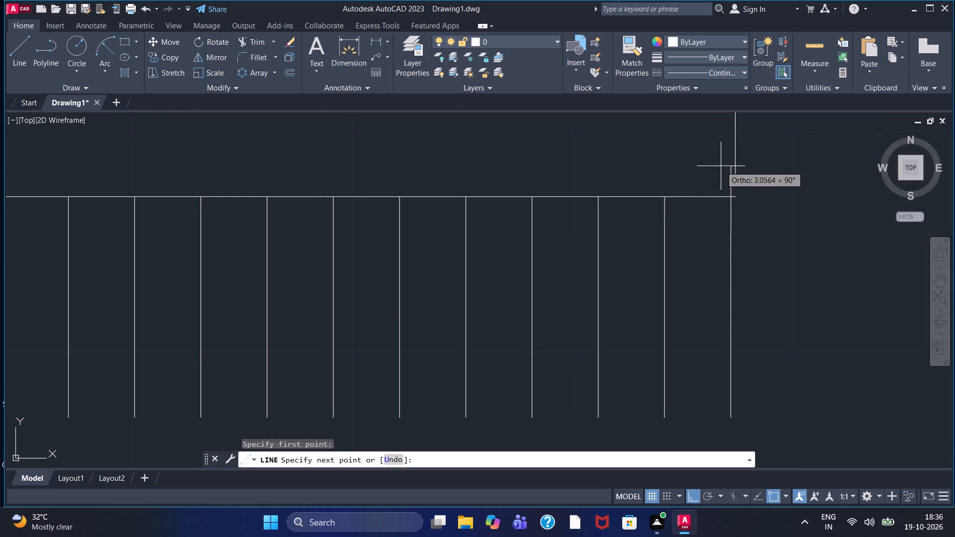
pyautogui.click(714, 157)
pyautogui.press('Escape')
# Trim the vertical and horizontal overhangs at the toothed profile's upper right corner.
pyautogui.scroll(2, 718, 171)
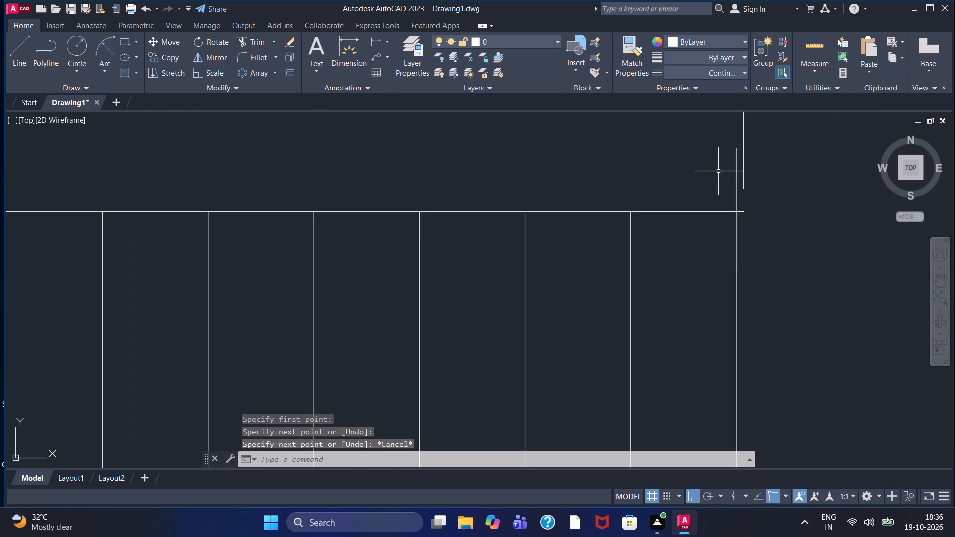
pyautogui.click(243, 41)
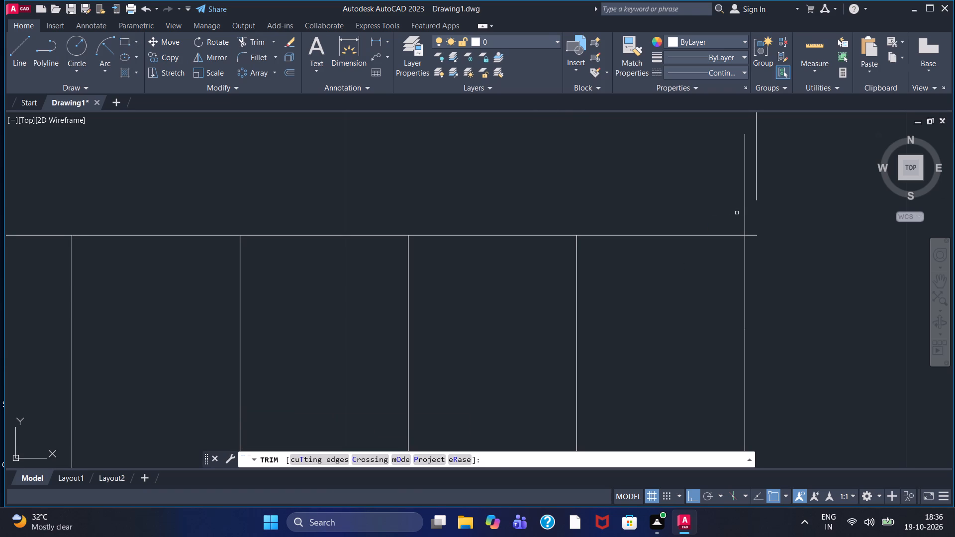
pyautogui.moveTo(737, 213); pyautogui.dragTo(752, 213)
pyautogui.moveTo(749, 228); pyautogui.dragTo(753, 244)
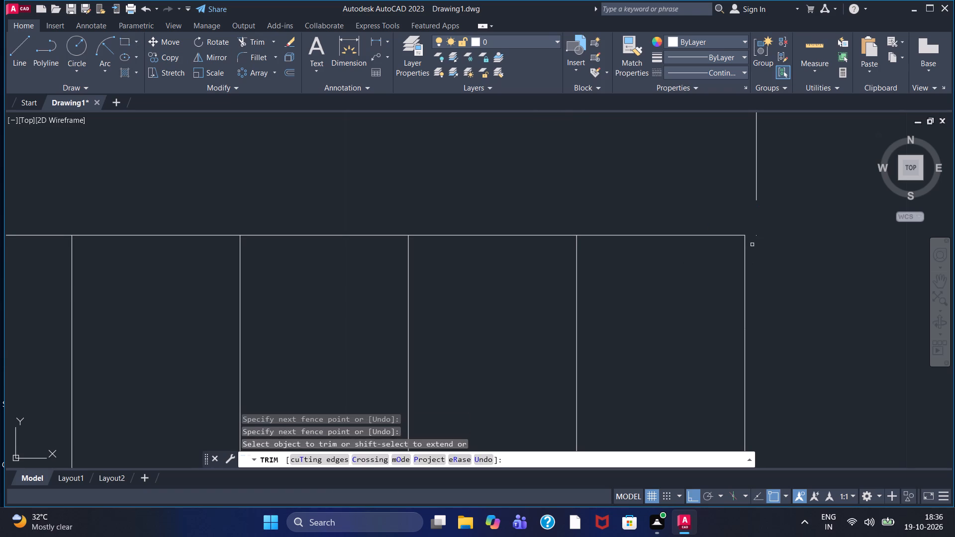
pyautogui.press('Escape')
# Draw a closed upright four-sided outline with a 60-wide base in the empty area to the right of the toothed profile.
pyautogui.scroll(-4, 752, 245)
pyautogui.scroll(1, 751, 243)
pyautogui.scroll(-4, 751, 242)
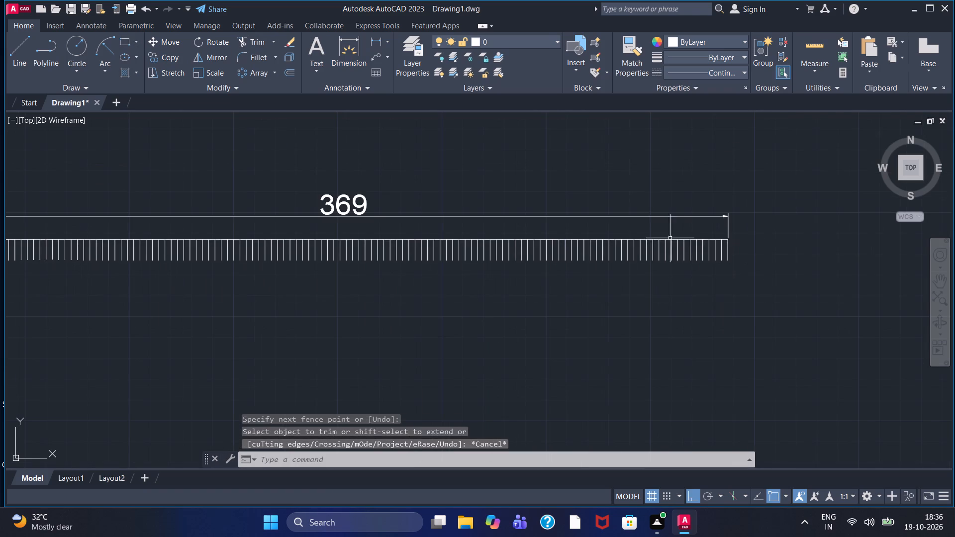
pyautogui.scroll(-2, 649, 217)
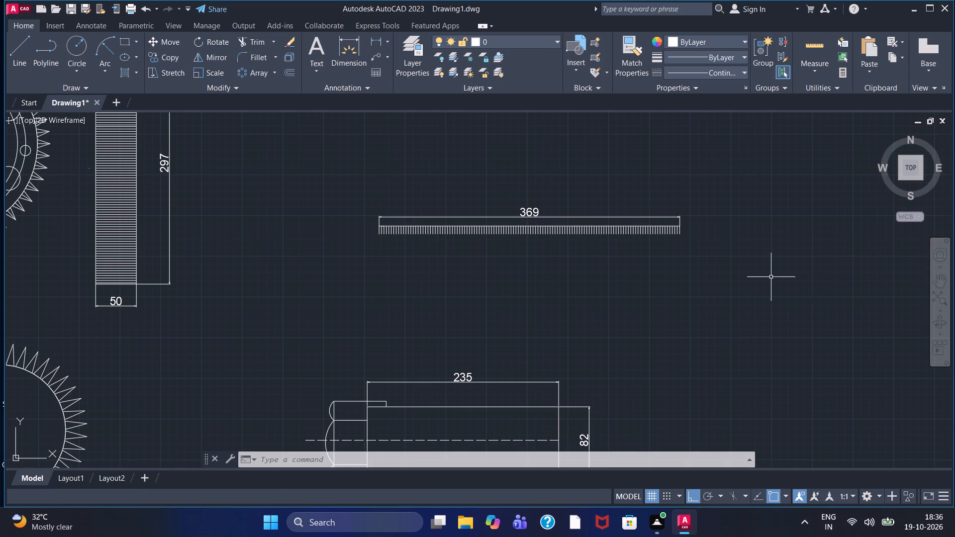
pyautogui.scroll(-1, 756, 268)
pyautogui.moveTo(733, 261); pyautogui.dragTo(513, 254, button='middle')
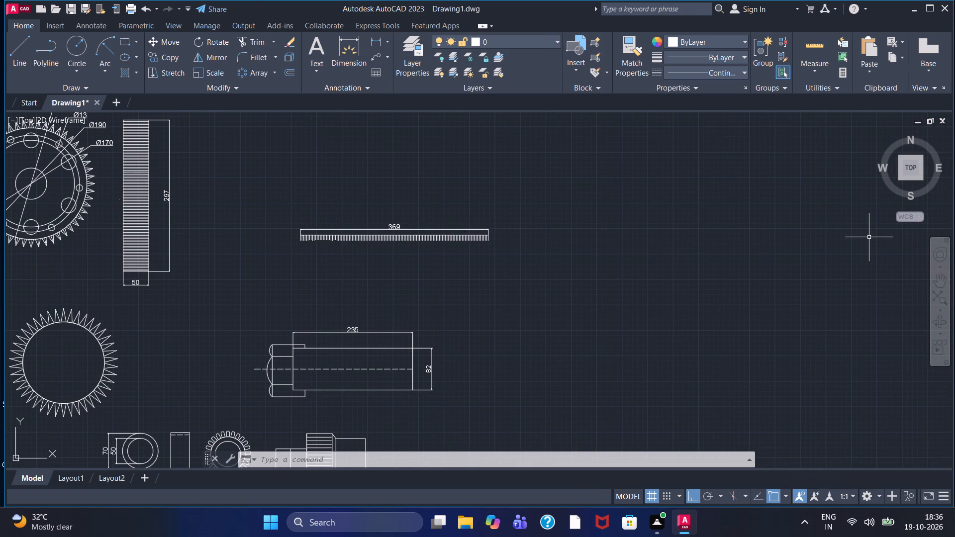
pyautogui.click(14, 49)
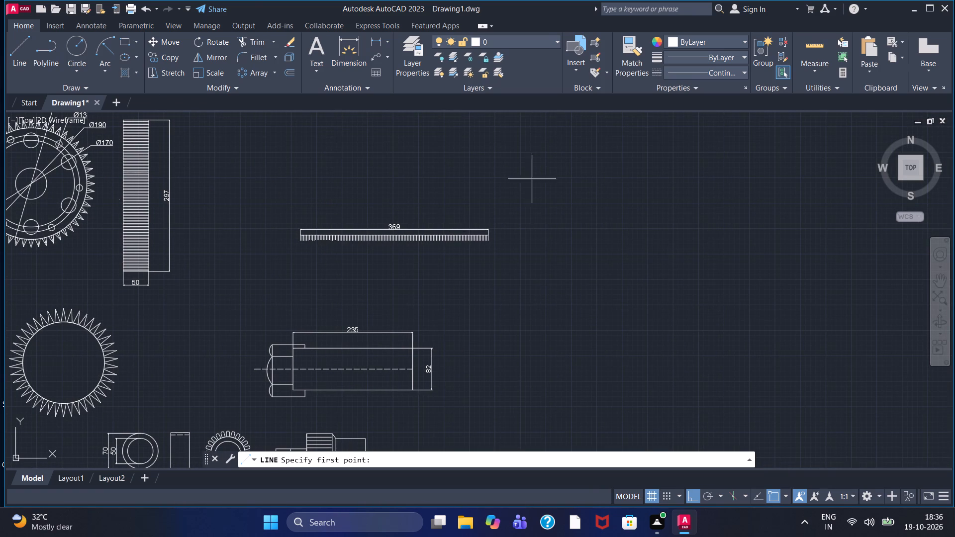
pyautogui.click(524, 189)
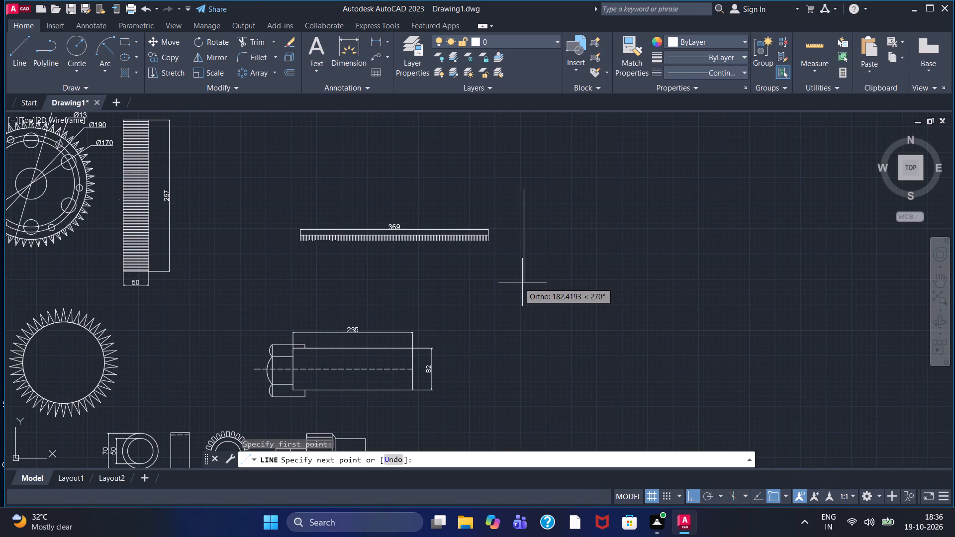
pyautogui.click(522, 265)
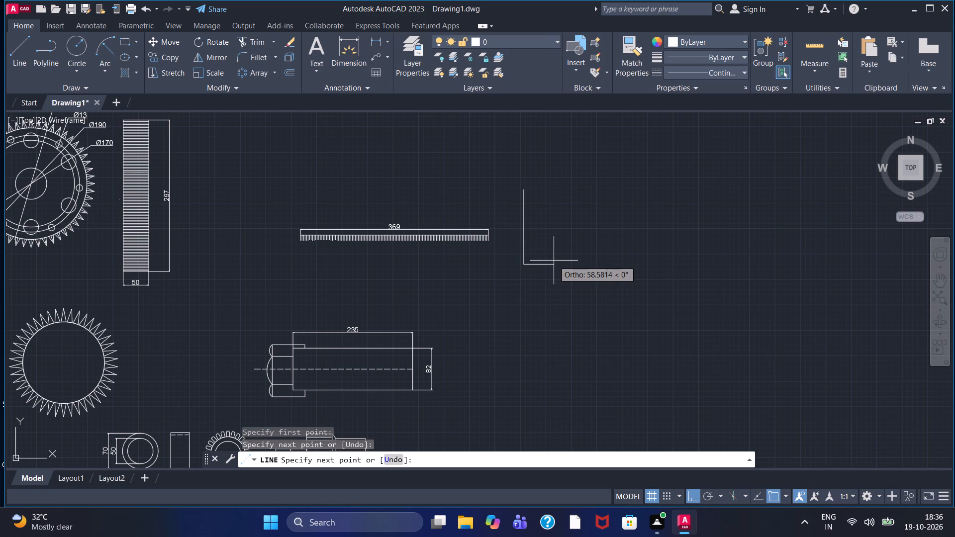
pyautogui.write('60')
pyautogui.press('Return')
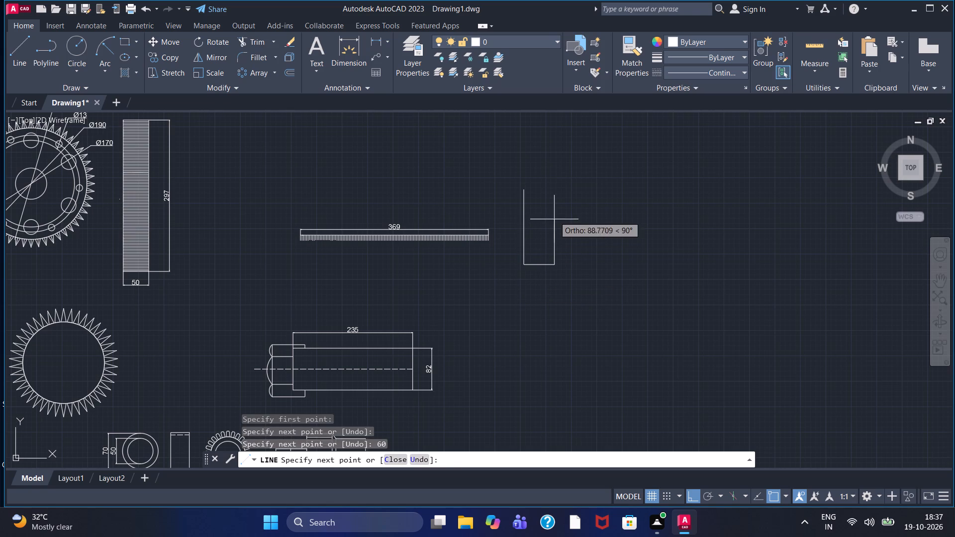
pyautogui.click(552, 188)
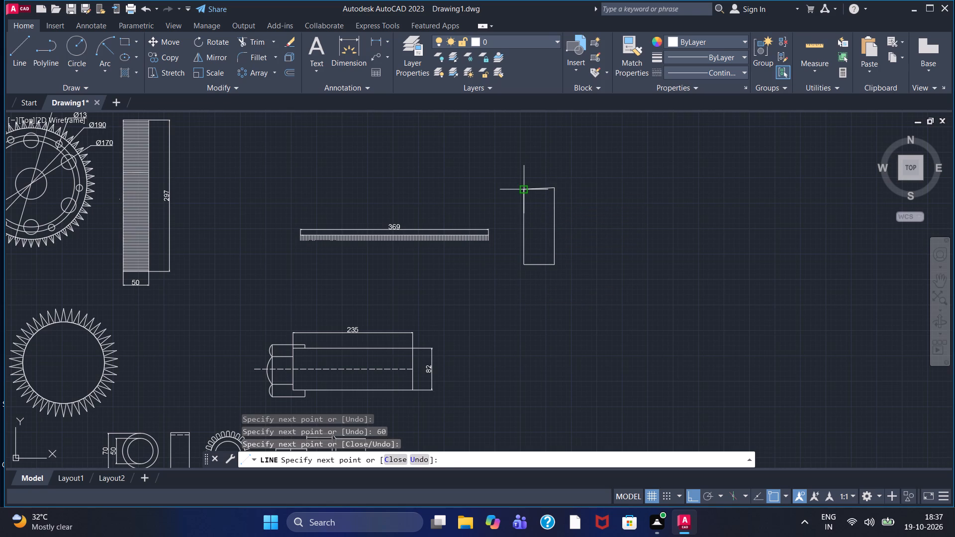
pyautogui.click(526, 191)
pyautogui.press('Escape')
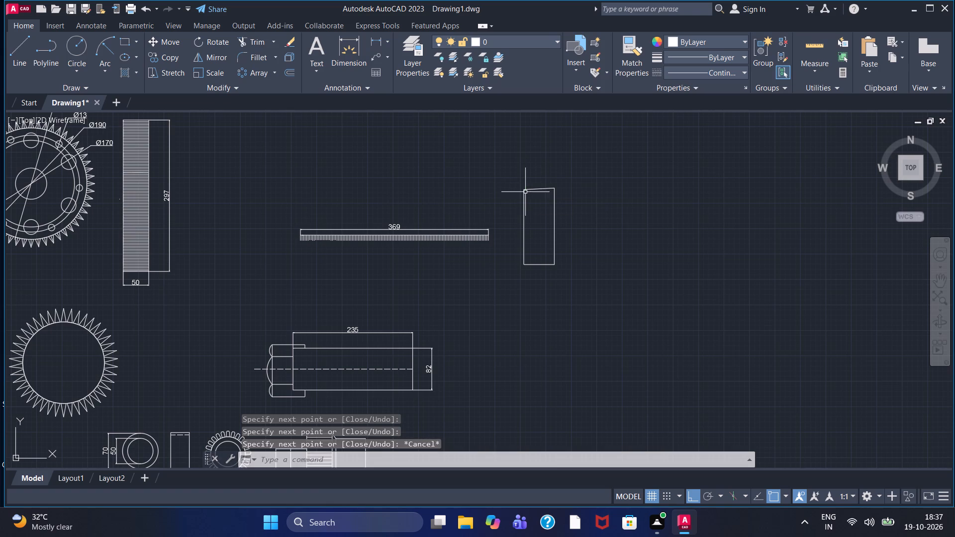
# Replace the outline's slanted top line with a horizontal line from the upper left corner to beyond the right side.
pyautogui.scroll(3, 525, 192)
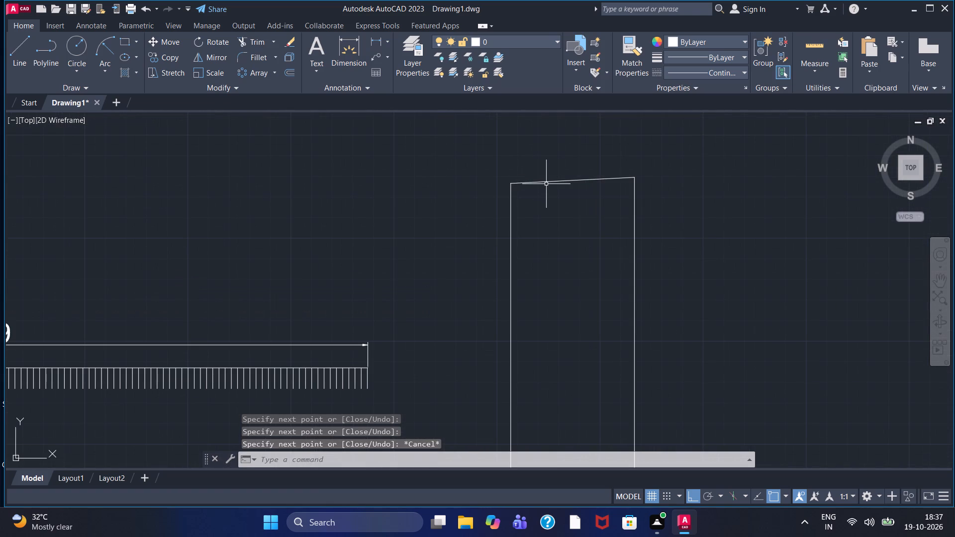
pyautogui.click(548, 182)
pyautogui.press('Delete')
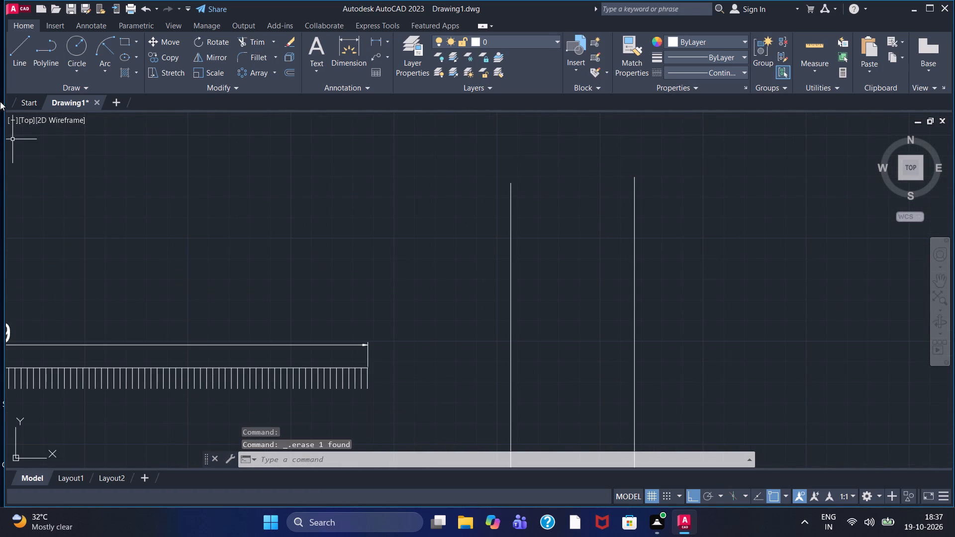
pyautogui.click(13, 56)
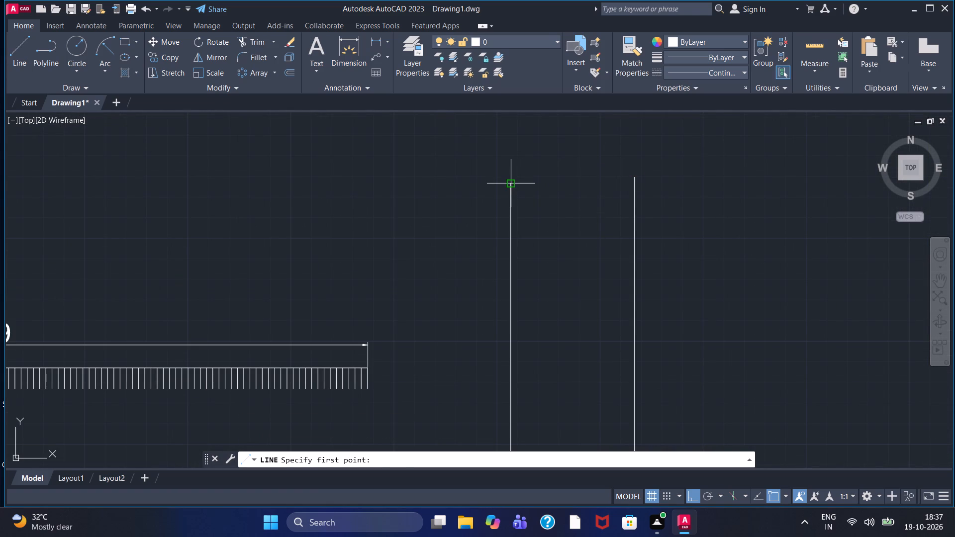
pyautogui.click(507, 181)
pyautogui.click(675, 182)
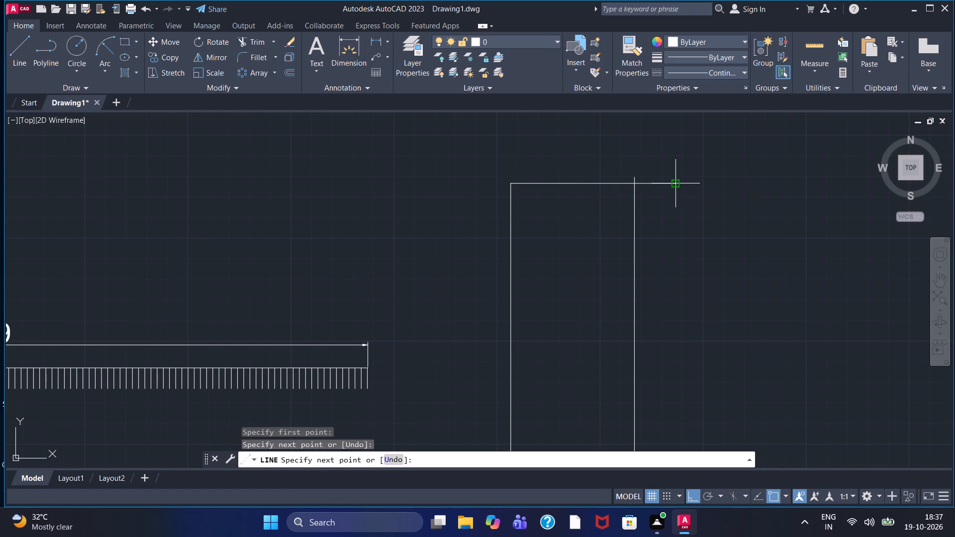
pyautogui.press('Escape')
pyautogui.press('Escape')
# Trim the vertical and horizontal overhangs at the new outline's upper right corner to form a clean rectangle.
pyautogui.scroll(2, 661, 175)
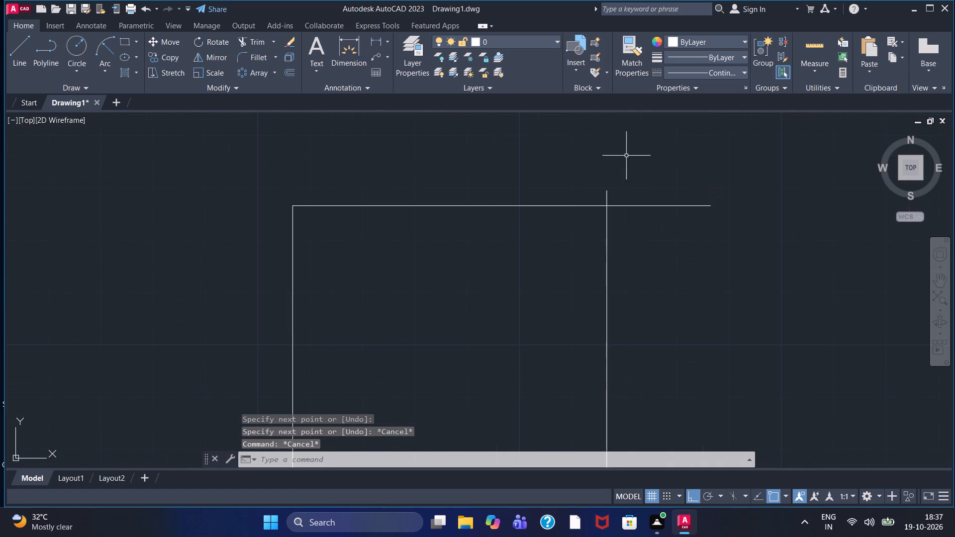
pyautogui.click(264, 42)
pyautogui.scroll(2, 593, 163)
pyautogui.moveTo(614, 248); pyautogui.dragTo(662, 252)
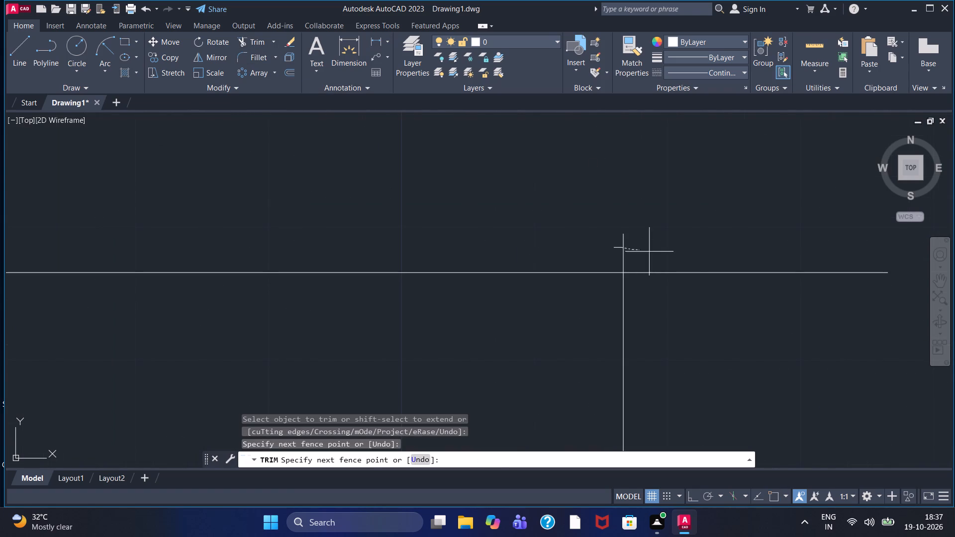
pyautogui.moveTo(662, 252); pyautogui.dragTo(667, 298)
pyautogui.press('Escape')
# Draw a zigzag line down from the rectangle's upper left corner, making three horizontal crossings past its sides with 8-unit vertical steps.
pyautogui.scroll(-3, 656, 284)
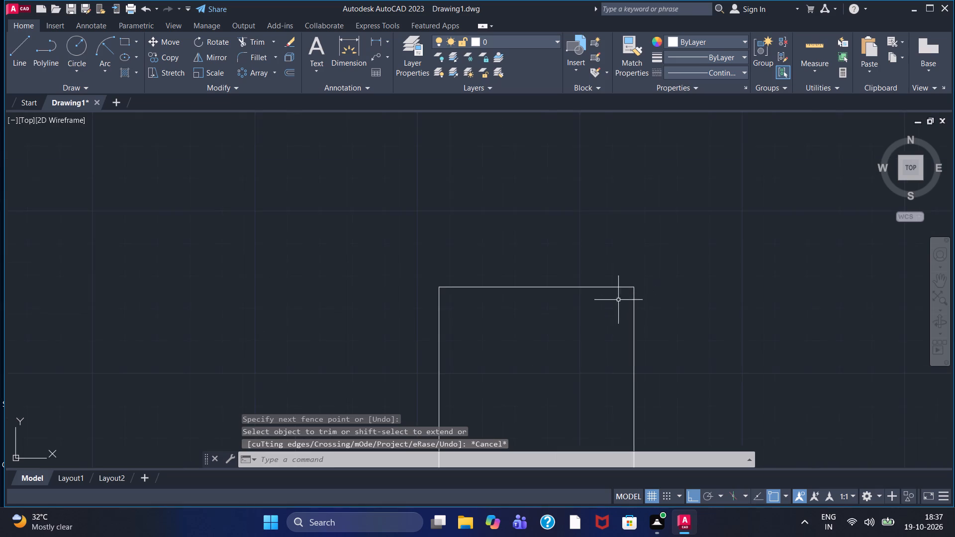
pyautogui.moveTo(547, 361); pyautogui.dragTo(521, 249, button='middle')
pyautogui.scroll(-2, 519, 244)
pyautogui.moveTo(510, 268); pyautogui.dragTo(492, 219, button='middle')
pyautogui.scroll(1, 490, 217)
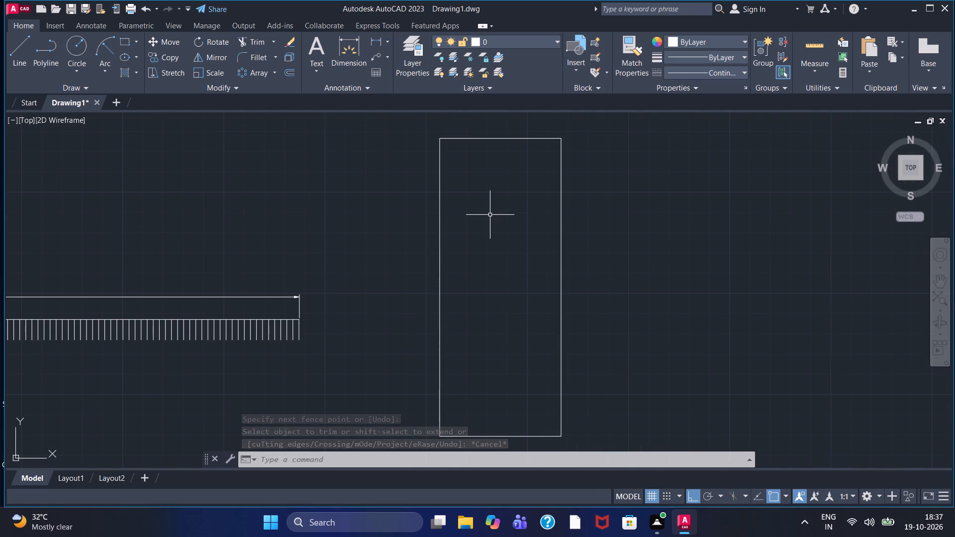
pyautogui.click(26, 53)
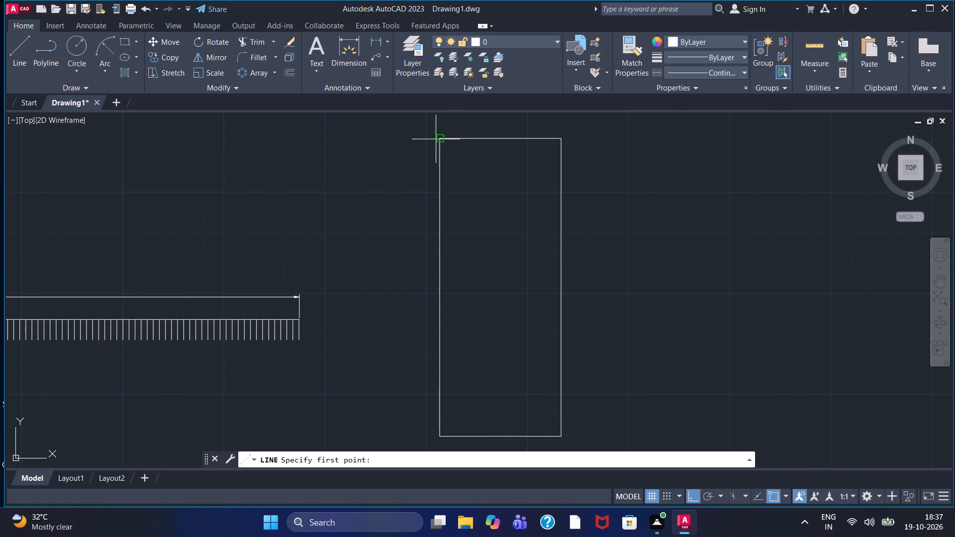
pyautogui.click(437, 139)
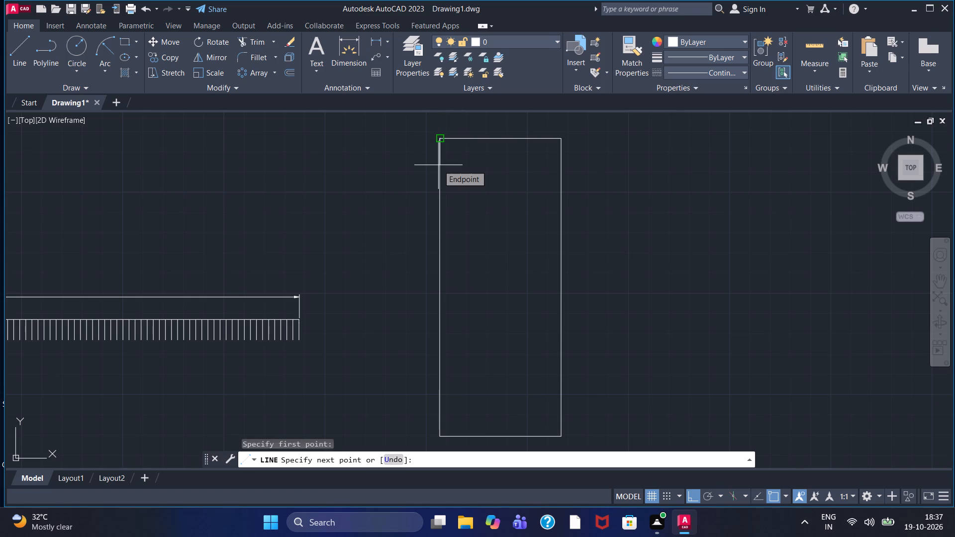
pyautogui.press('8')
pyautogui.press('Return')
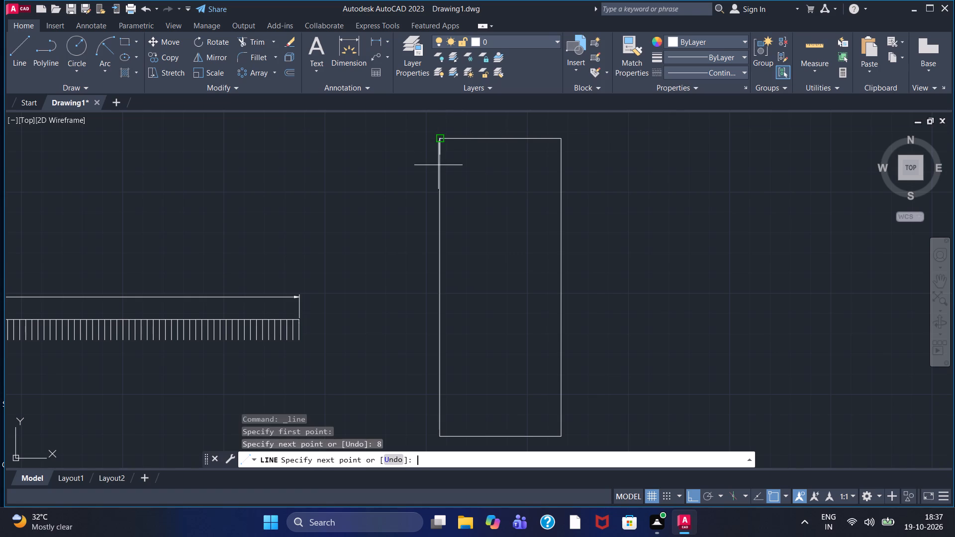
pyautogui.click(571, 173)
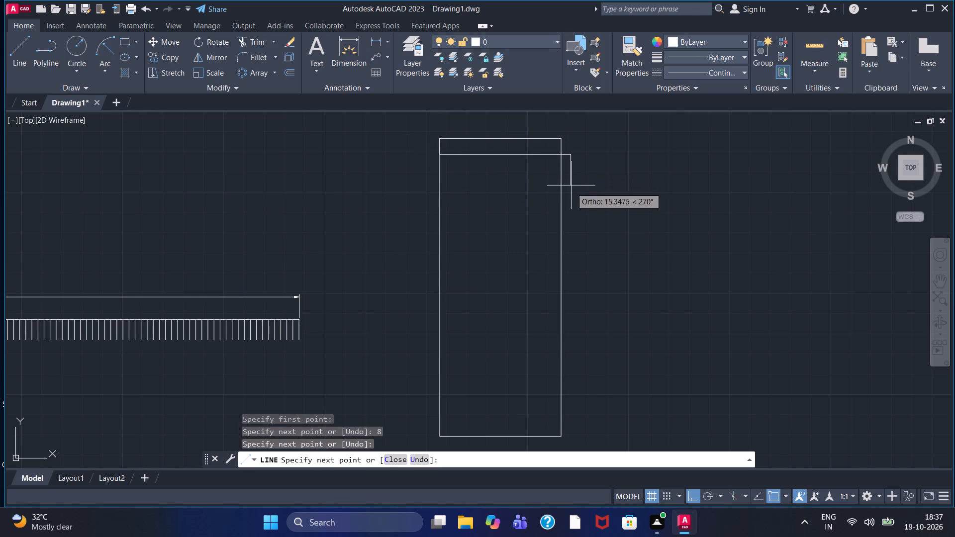
pyautogui.press('8')
pyautogui.press('Return')
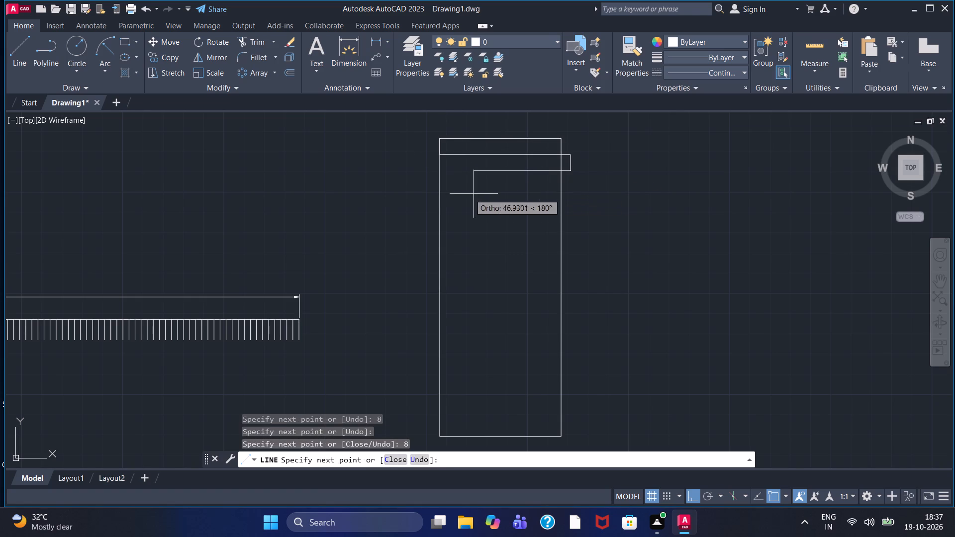
pyautogui.click(421, 186)
pyautogui.press('8')
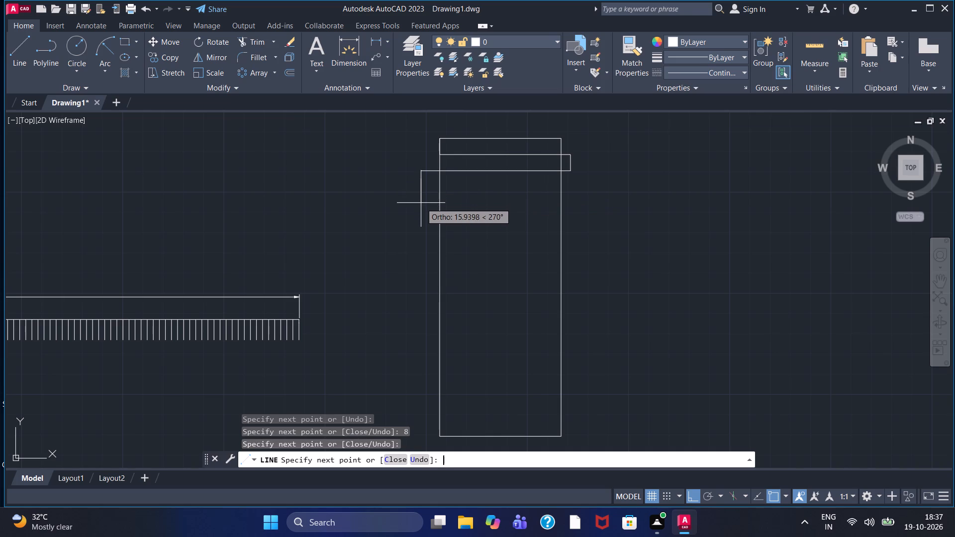
pyautogui.press('Return')
pyautogui.click(573, 192)
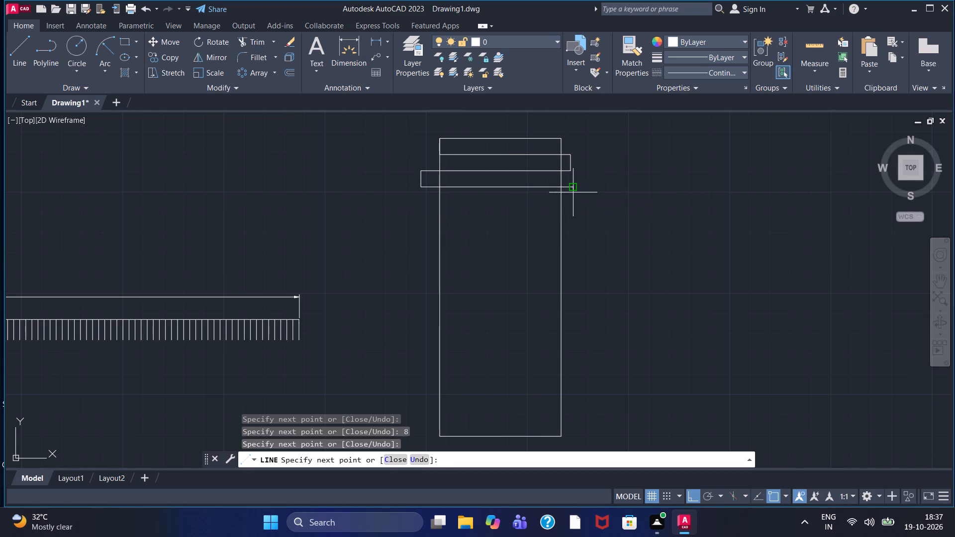
pyautogui.press('8')
pyautogui.press('Return')
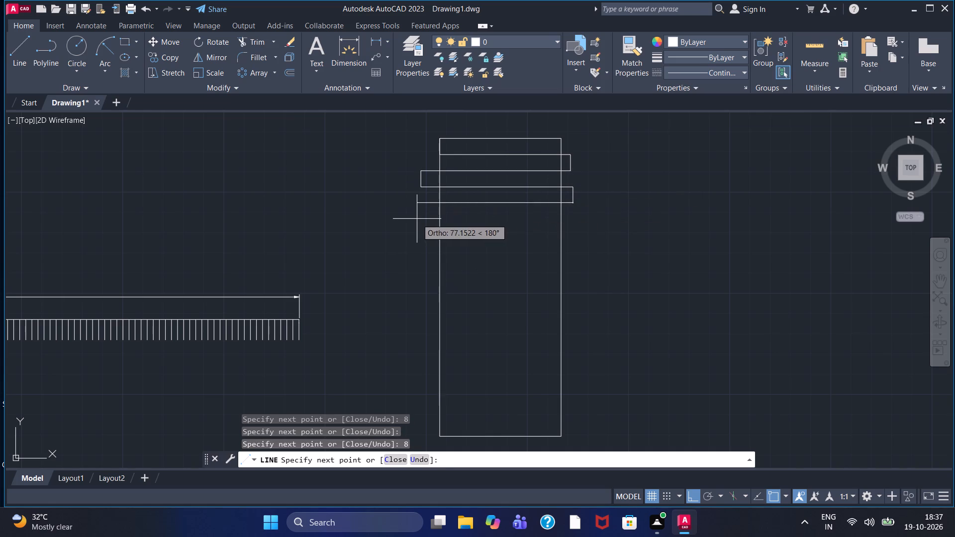
# Continue the zigzag line down the rectangle with four more horizontal crossings past its sides, each followed by an 8-unit vertical step.
pyautogui.click(417, 219)
pyautogui.press('8')
pyautogui.press('Return')
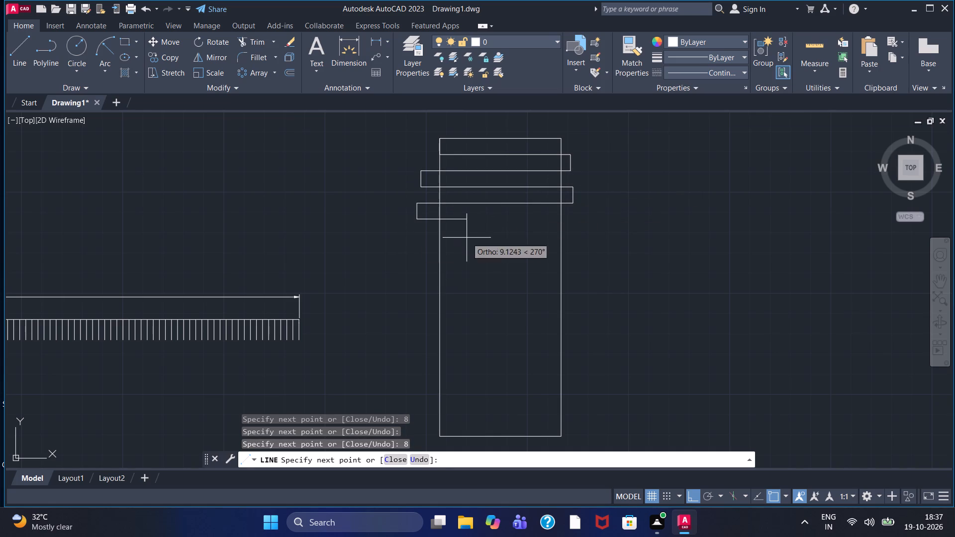
pyautogui.click(579, 232)
pyautogui.press('8')
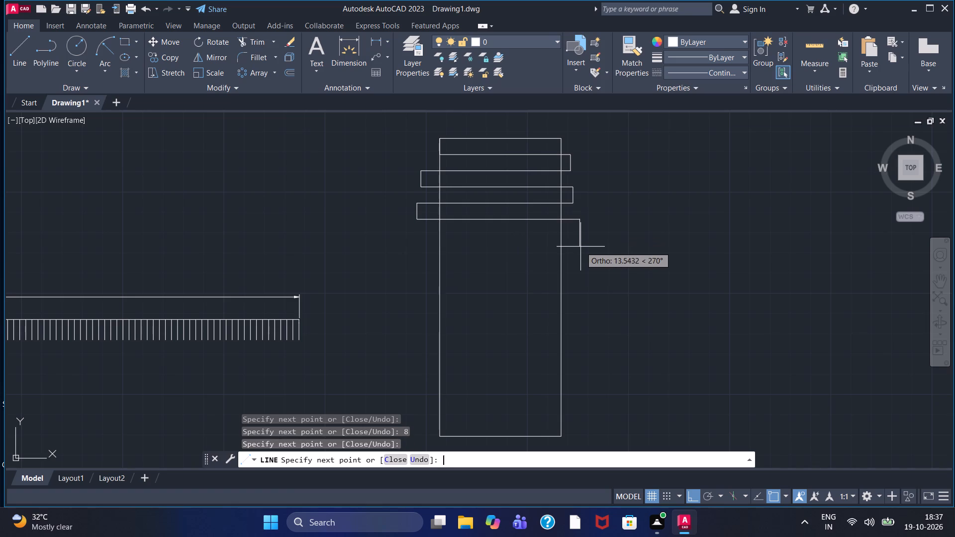
pyautogui.press('Return')
pyautogui.click(413, 253)
pyautogui.press('8')
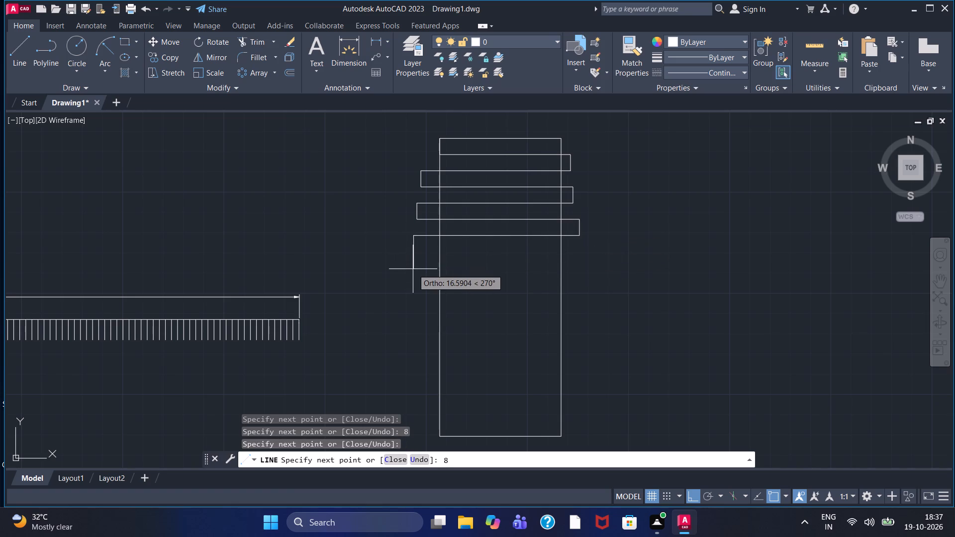
pyautogui.press('Return')
pyautogui.click(585, 263)
pyautogui.press('8')
pyautogui.press('Return')
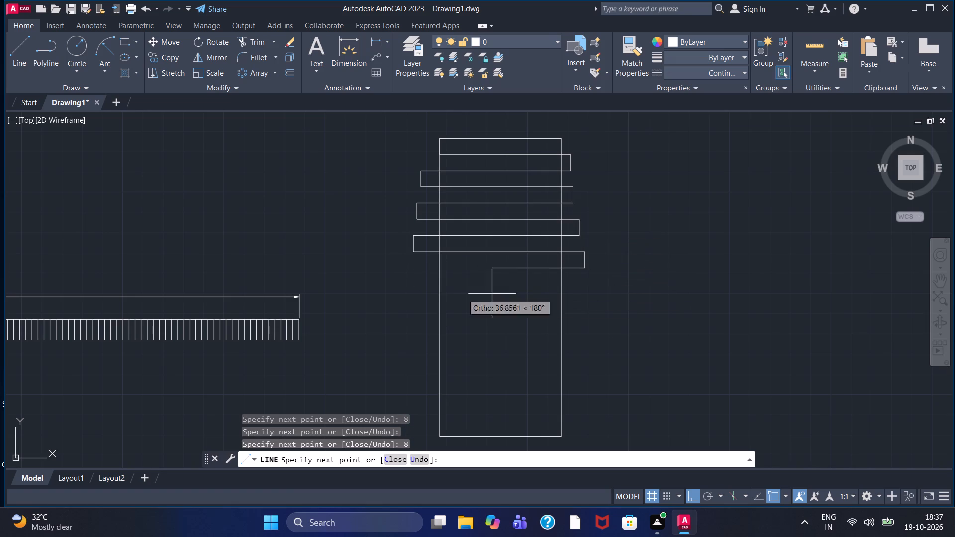
# Extend the zigzag with five more horizontal crossings past the rectangle's sides, separated by 8-unit vertical steps.
pyautogui.click(414, 293)
pyautogui.press('8')
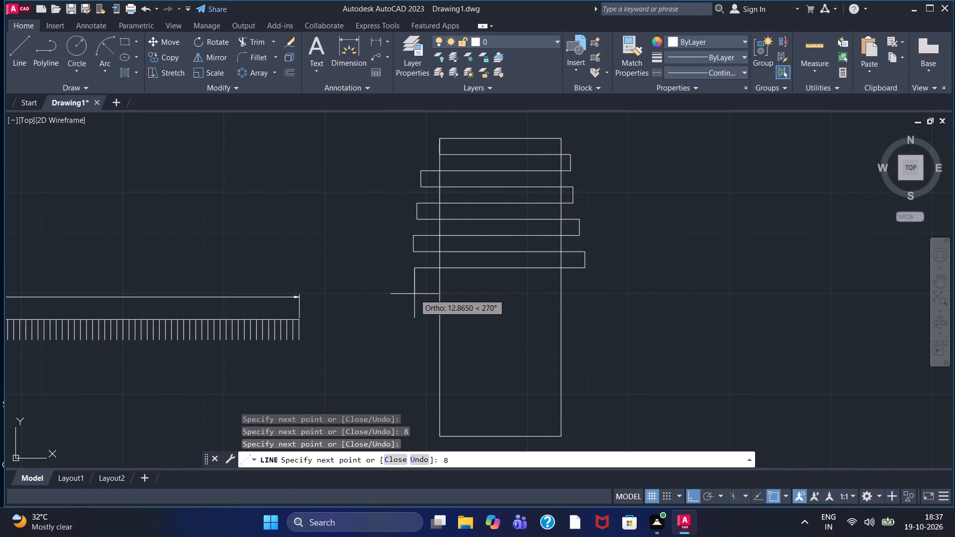
pyautogui.press('Return')
pyautogui.click(592, 278)
pyautogui.press('8')
pyautogui.press('Return')
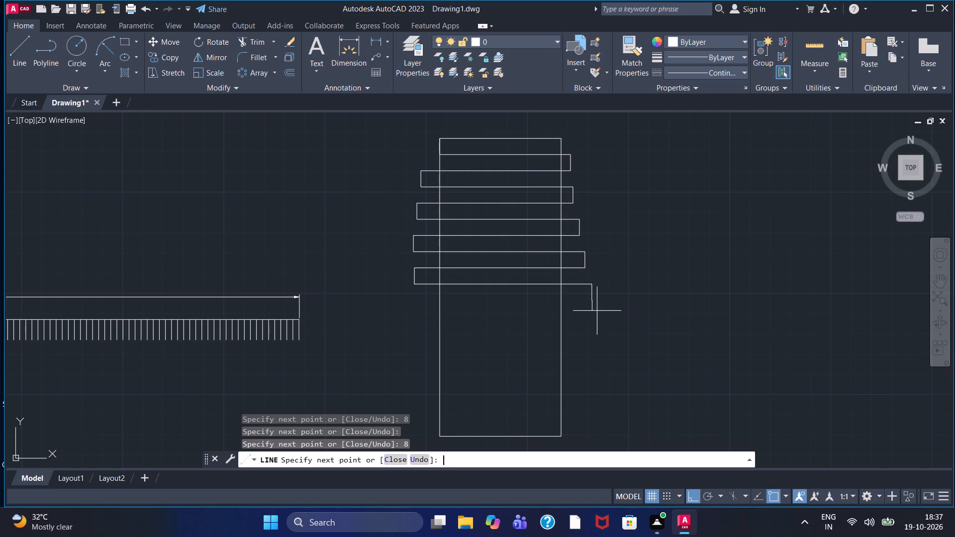
pyautogui.click(408, 315)
pyautogui.press('8')
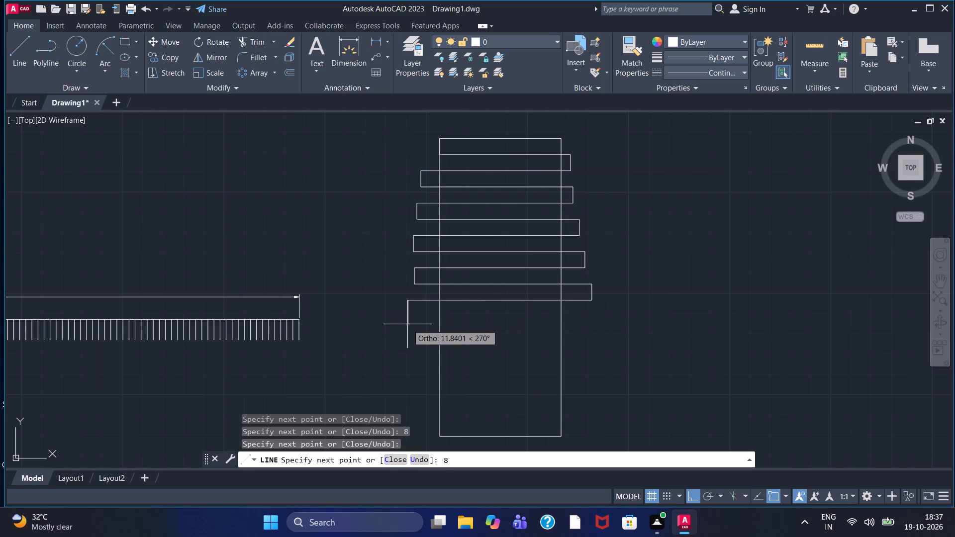
pyautogui.press('Return')
pyautogui.click(579, 316)
pyautogui.press('8')
pyautogui.press('Return')
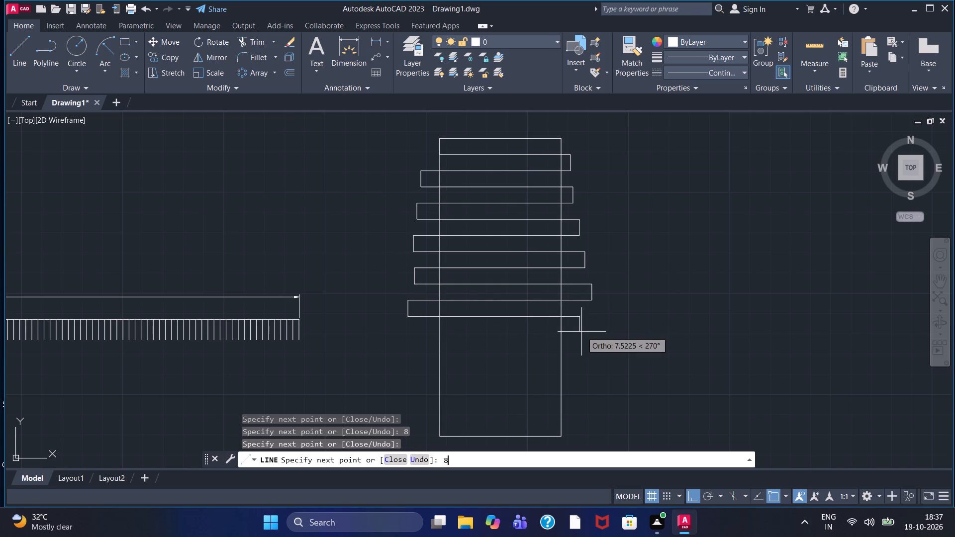
pyautogui.click(419, 344)
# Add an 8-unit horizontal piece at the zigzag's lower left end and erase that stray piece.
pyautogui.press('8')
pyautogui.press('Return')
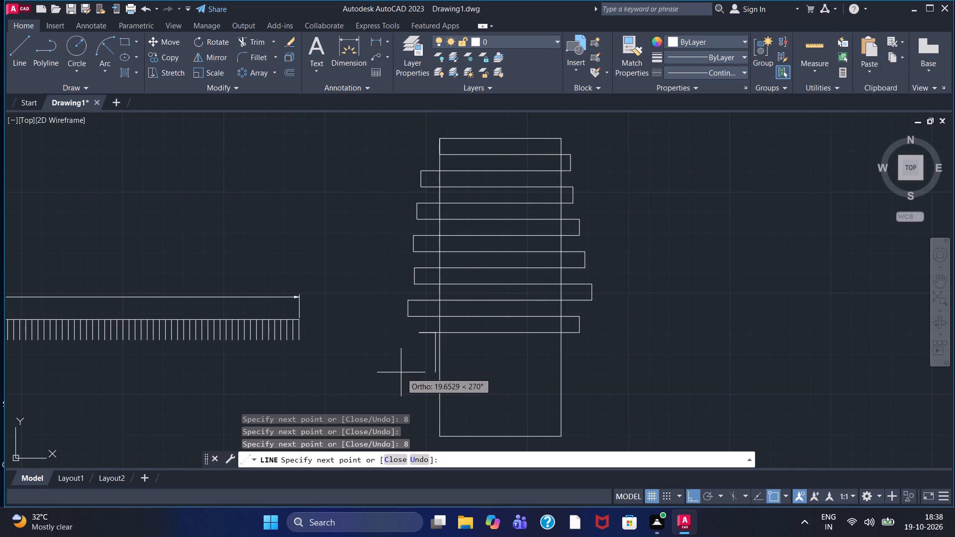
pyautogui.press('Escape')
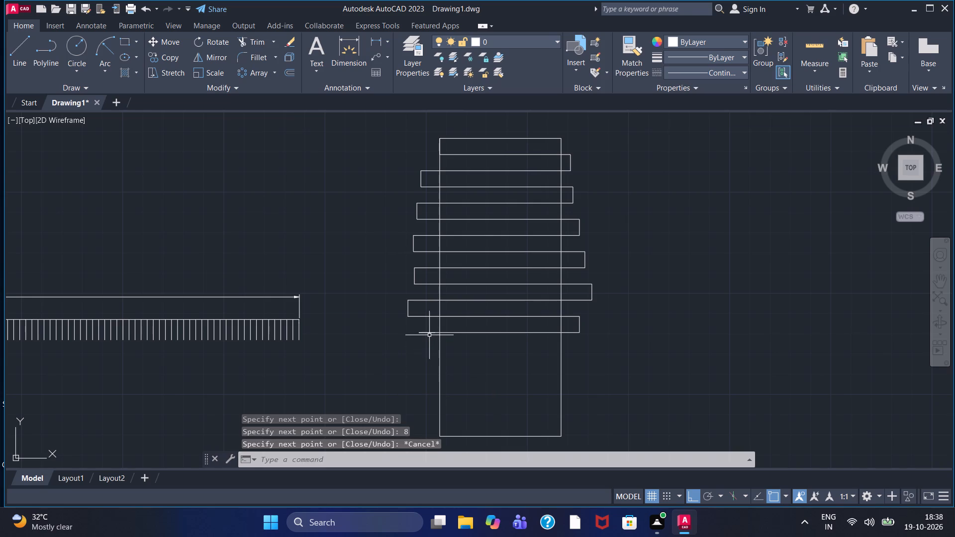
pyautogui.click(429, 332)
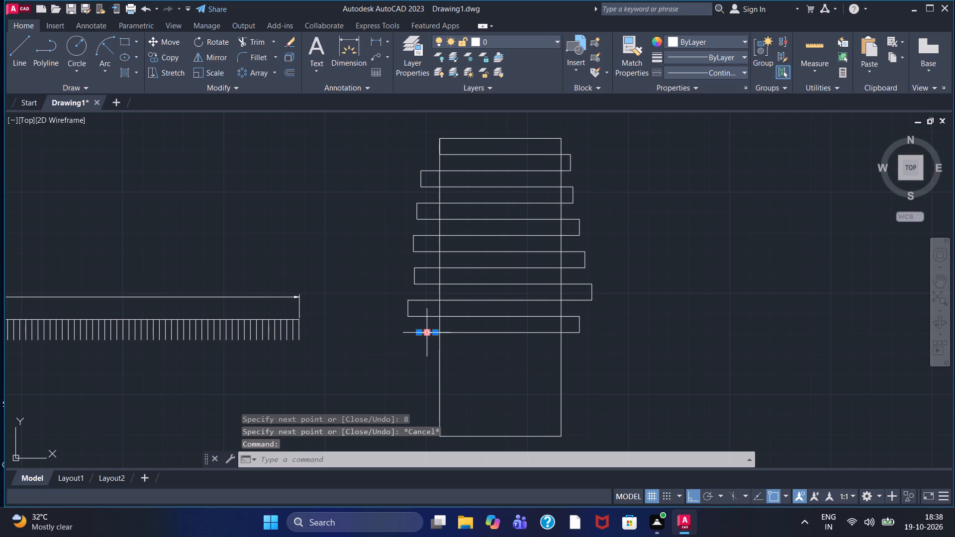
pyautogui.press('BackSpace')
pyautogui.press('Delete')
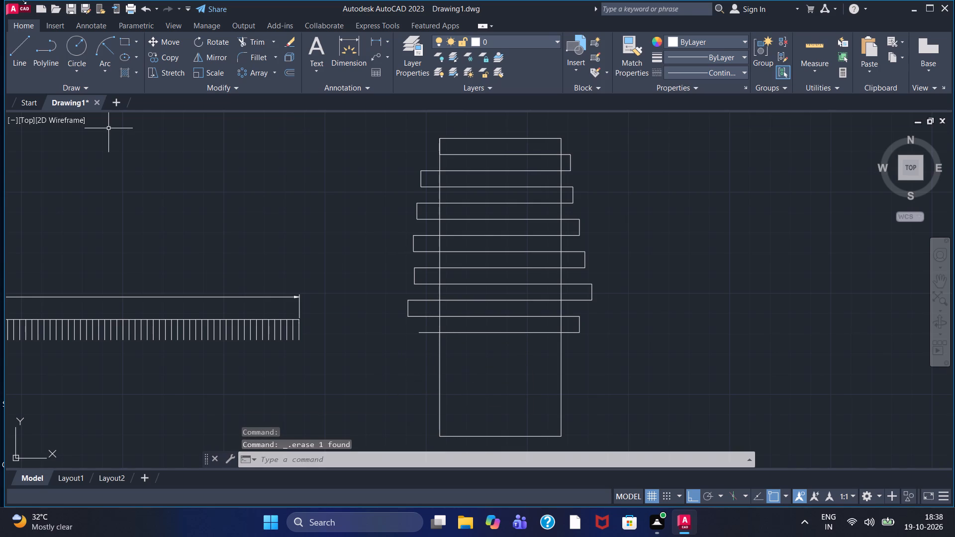
# Restart the zigzag line from its lower left end, making three more crossings past the rectangle's sides with 8-unit vertical steps.
pyautogui.click(11, 53)
pyautogui.moveTo(415, 336); pyautogui.dragTo(414, 341)
pyautogui.press('8')
pyautogui.press('Return')
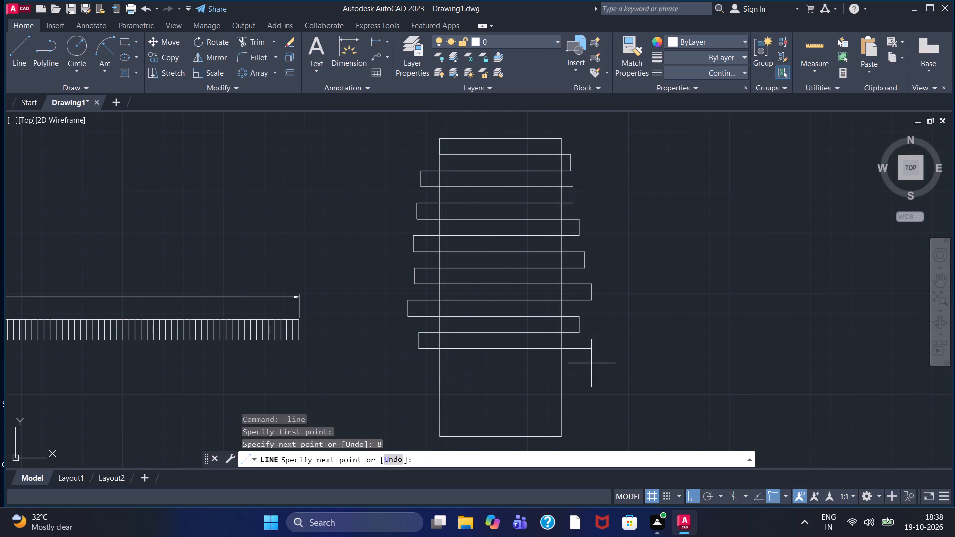
pyautogui.click(584, 360)
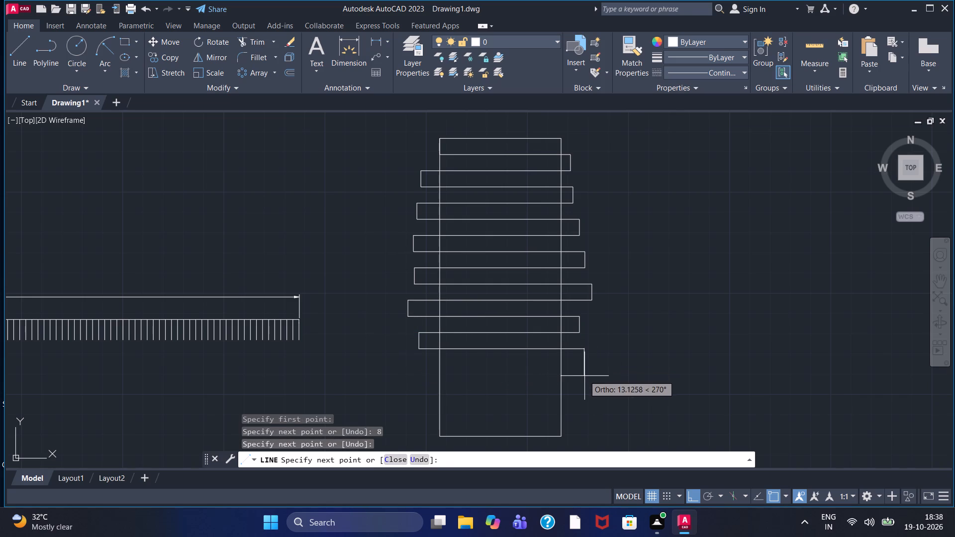
pyautogui.press('8')
pyautogui.press('Return')
pyautogui.click(416, 380)
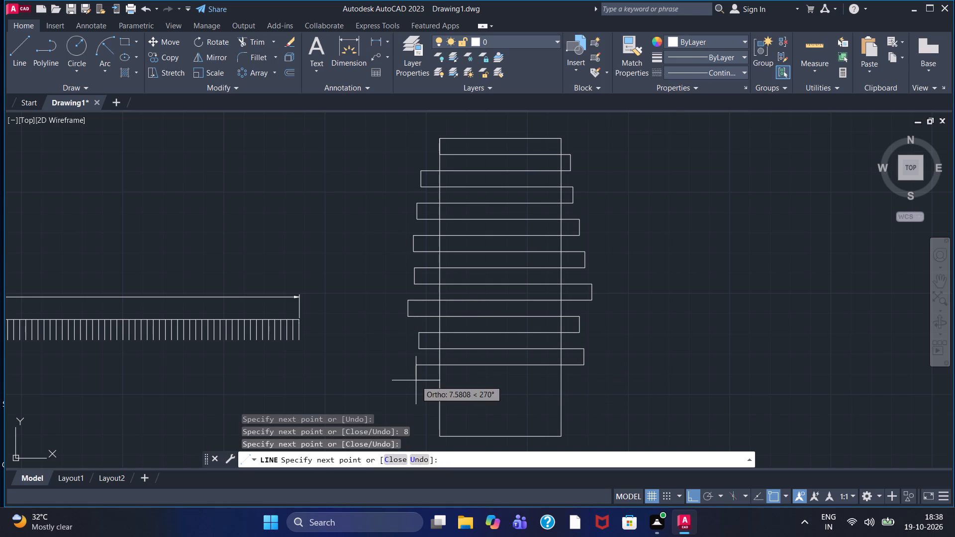
pyautogui.press('8')
pyautogui.press('Return')
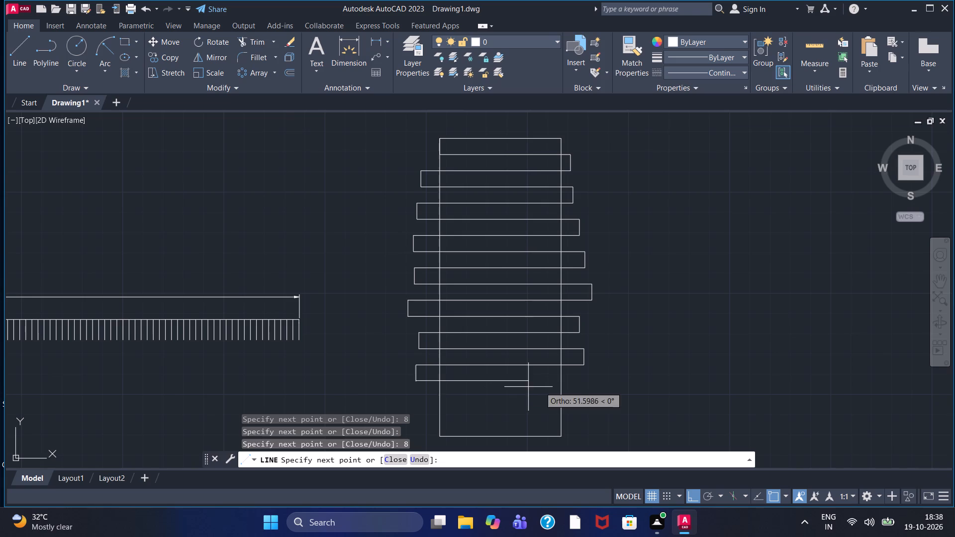
pyautogui.click(582, 386)
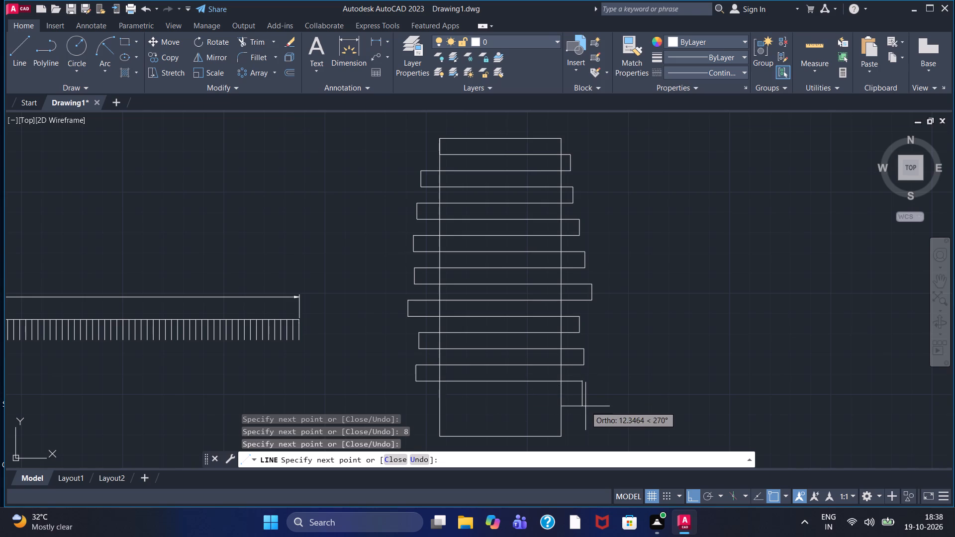
pyautogui.press('8')
pyautogui.press('Return')
# Finish the zigzag near the rectangle's base with three more crossings past its sides, separated by 8-unit vertical steps.
pyautogui.click(419, 408)
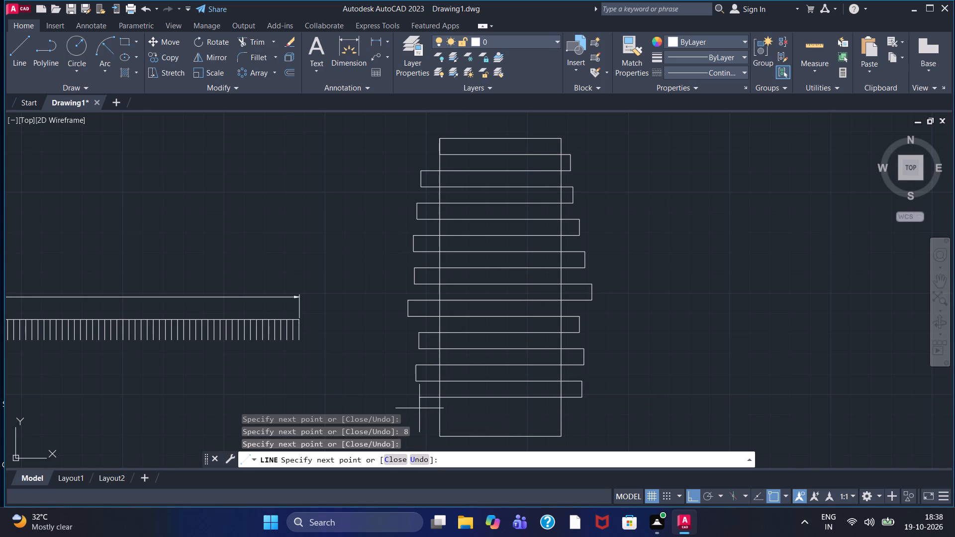
pyautogui.press('8')
pyautogui.press('Return')
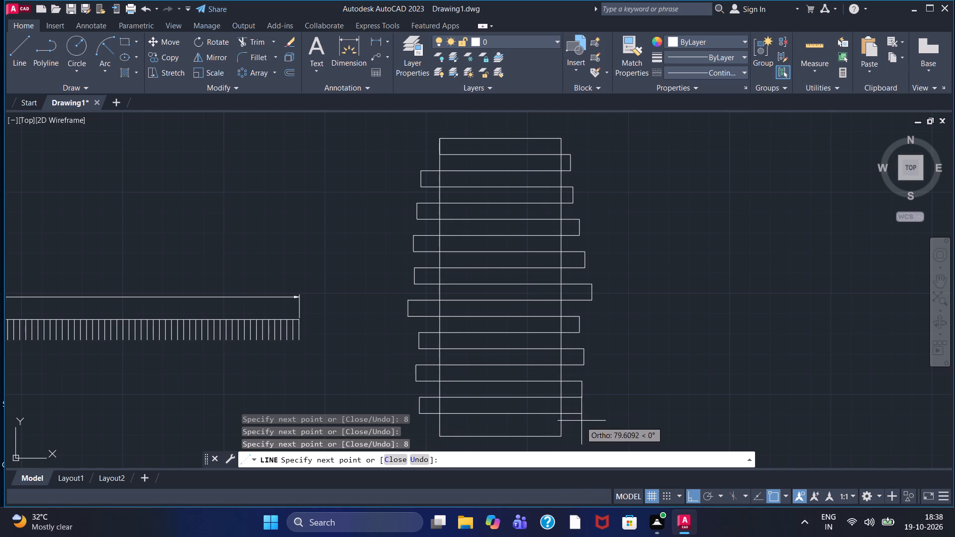
pyautogui.click(581, 421)
pyautogui.moveTo(581, 420); pyautogui.dragTo(573, 301, button='middle')
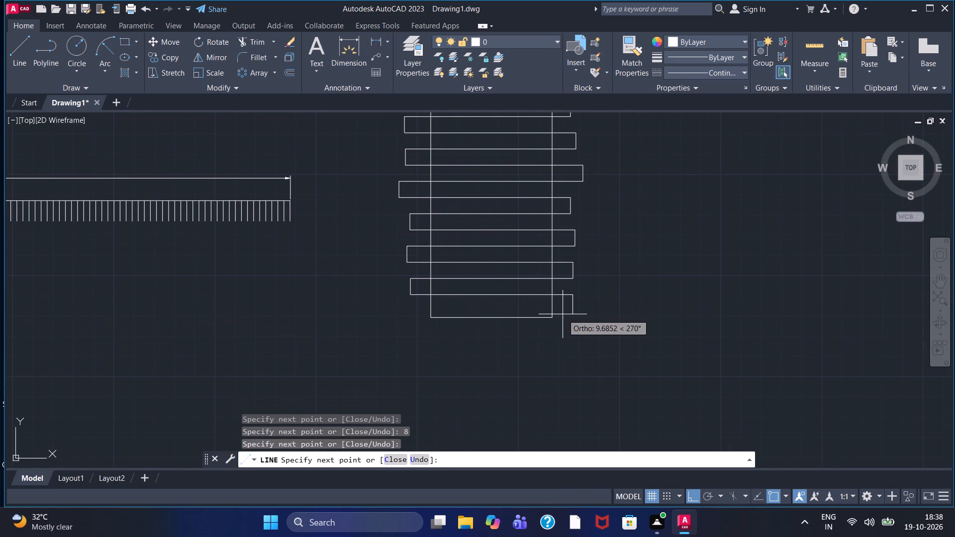
pyautogui.press('8')
pyautogui.press('Return')
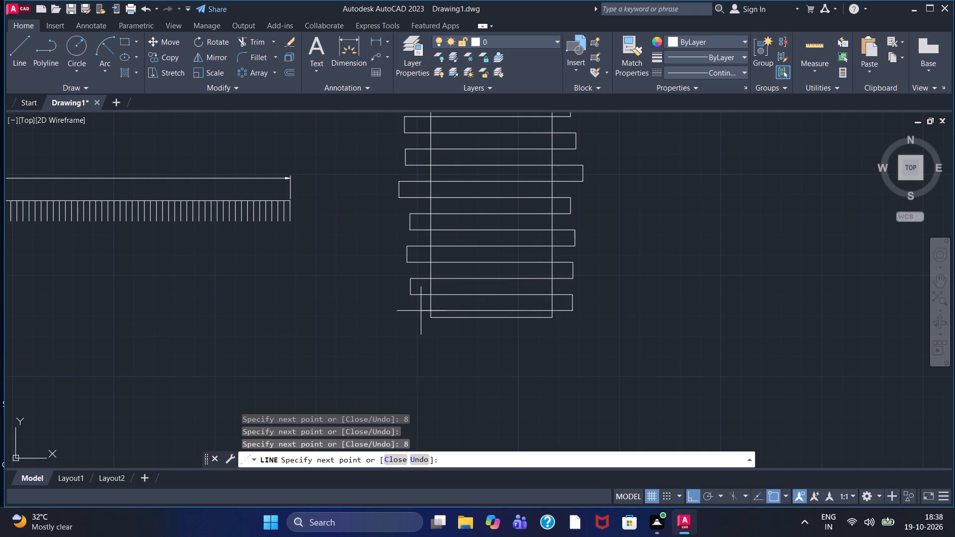
pyautogui.click(412, 311)
pyautogui.press('Escape')
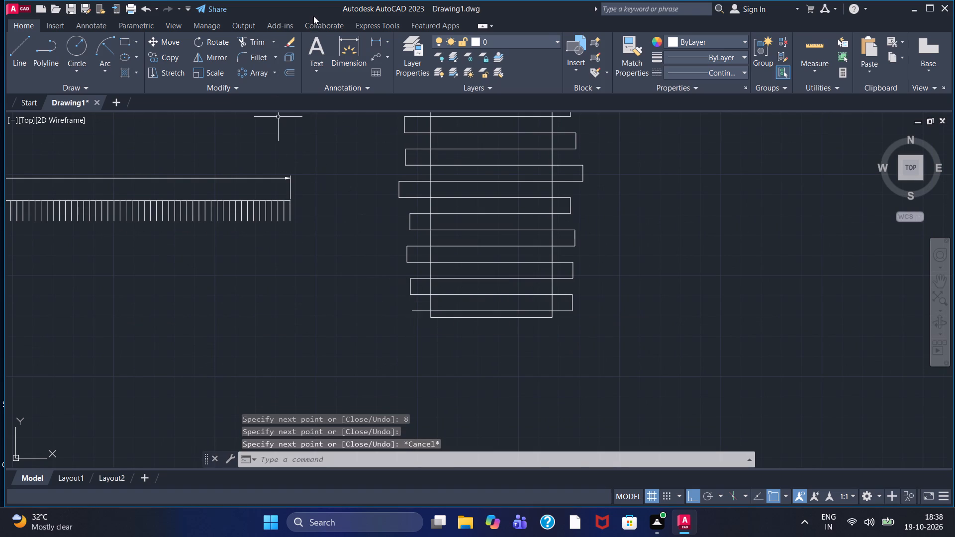
# Trim all horizontal overhangs of the zigzag beyond the rectangle's left side.
pyautogui.click(251, 45)
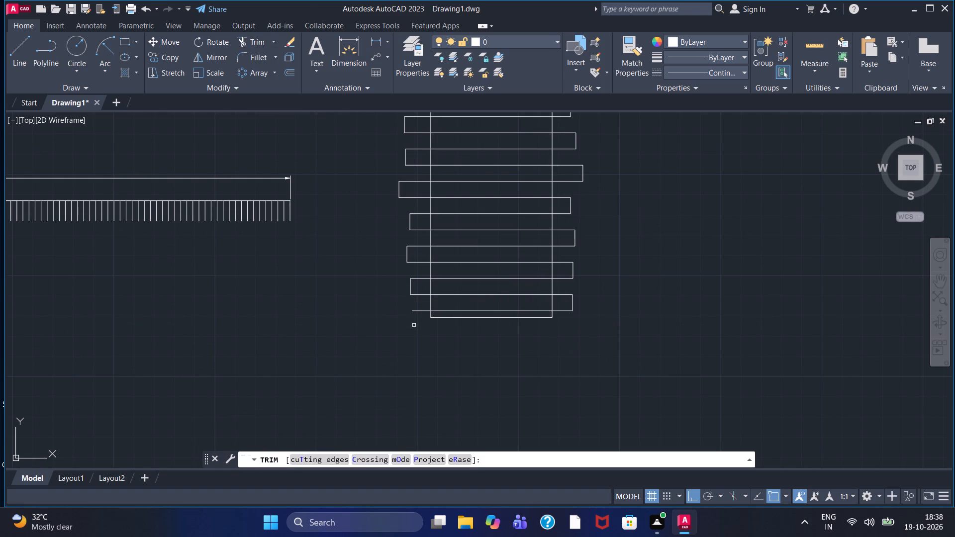
pyautogui.moveTo(413, 324); pyautogui.dragTo(419, 259)
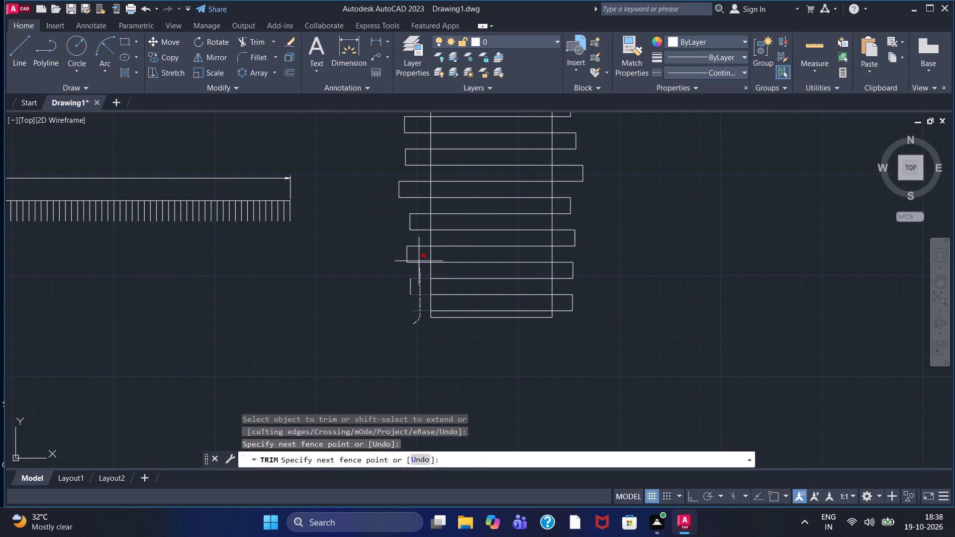
pyautogui.moveTo(419, 259); pyautogui.dragTo(418, 123)
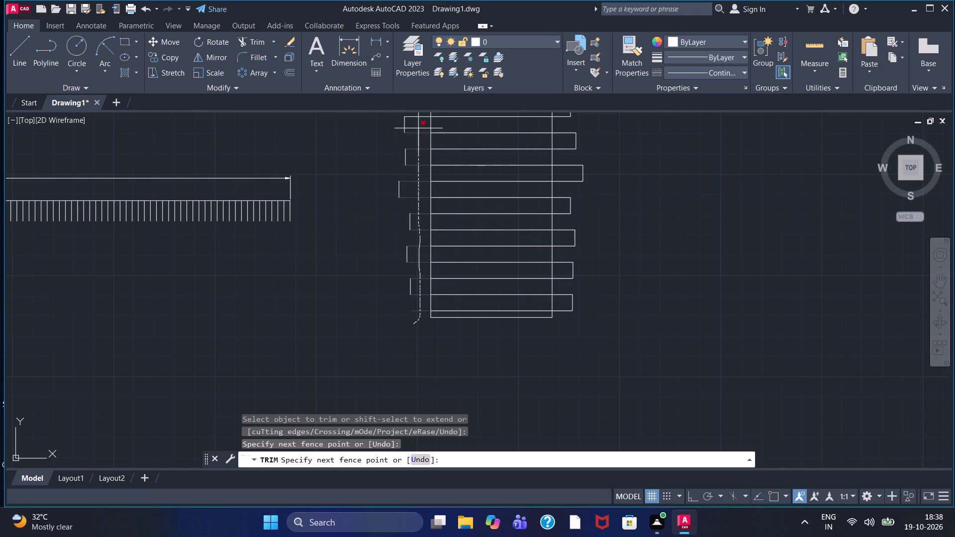
pyautogui.moveTo(418, 123); pyautogui.dragTo(418, 114)
pyautogui.moveTo(394, 158); pyautogui.dragTo(370, 211, button='middle')
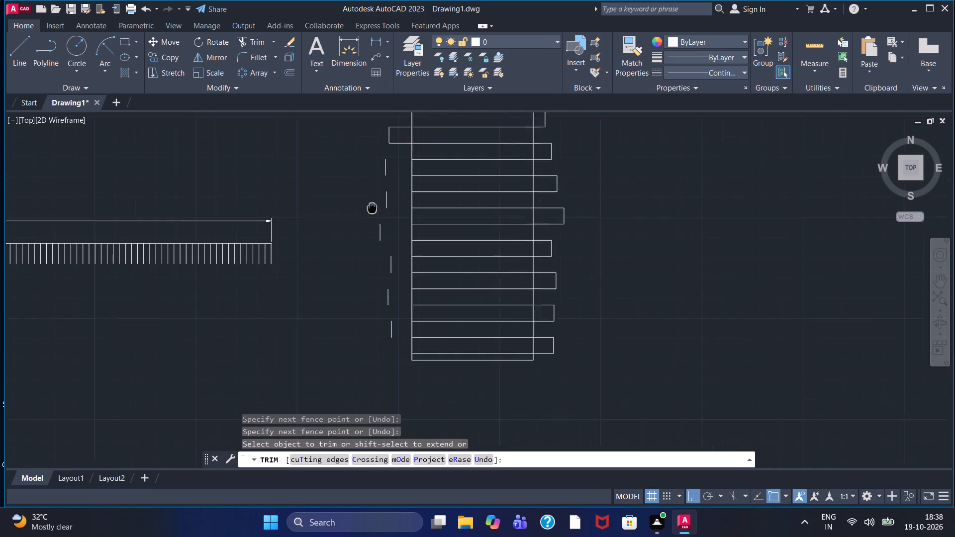
pyautogui.moveTo(370, 211); pyautogui.dragTo(363, 227, button='middle')
pyautogui.scroll(-1, 378, 174)
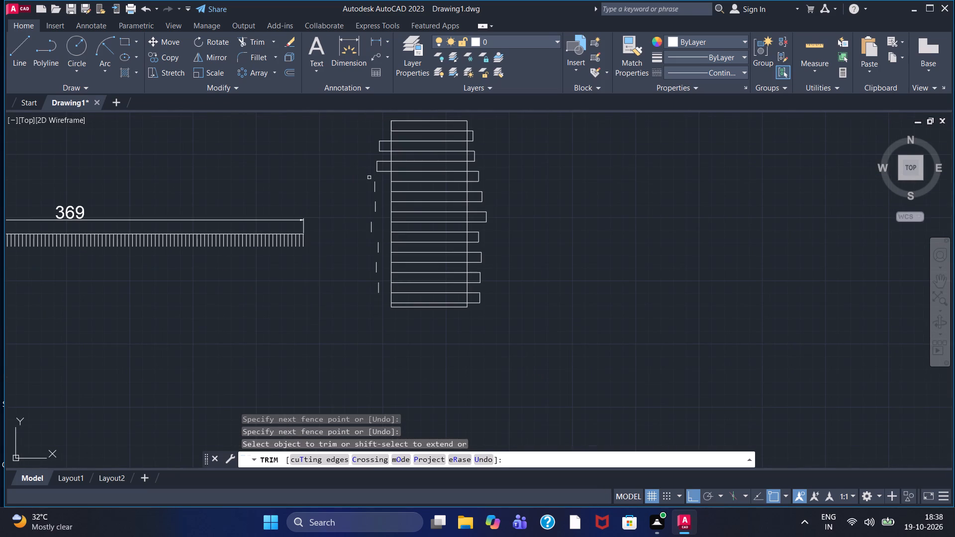
pyautogui.moveTo(383, 178); pyautogui.dragTo(382, 137)
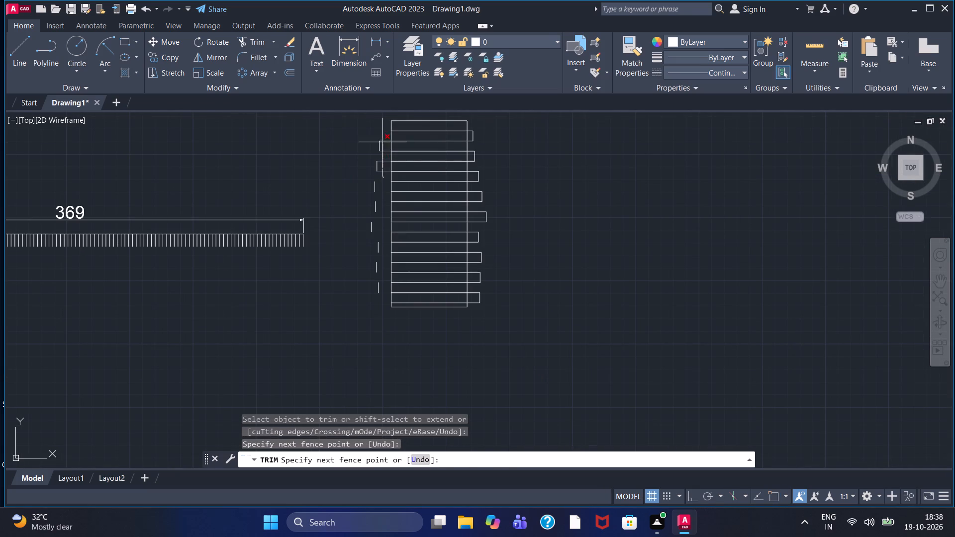
pyautogui.moveTo(382, 137); pyautogui.dragTo(382, 133)
# Remove the leftover short vertical pieces standing outside the rectangle's left side.
pyautogui.click(378, 146)
pyautogui.click(378, 172)
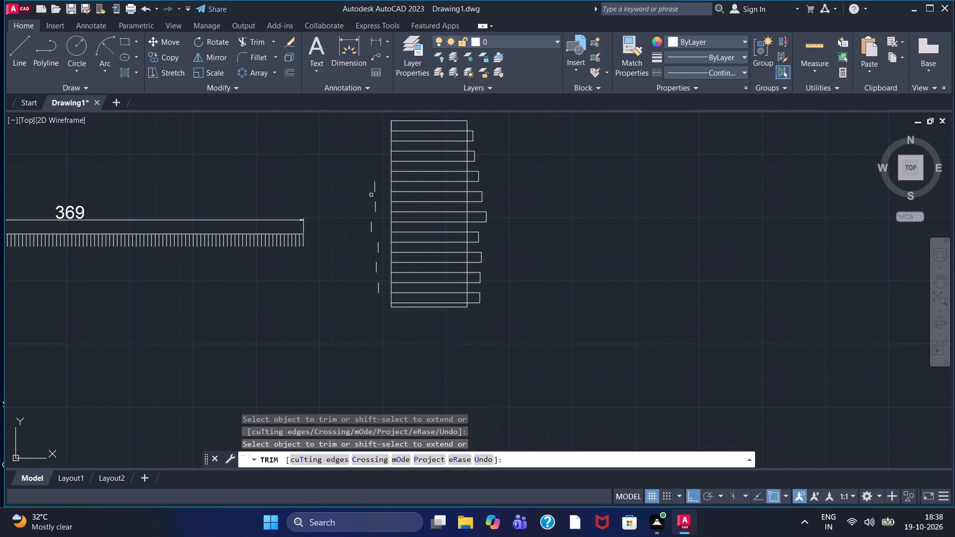
pyautogui.click(375, 191)
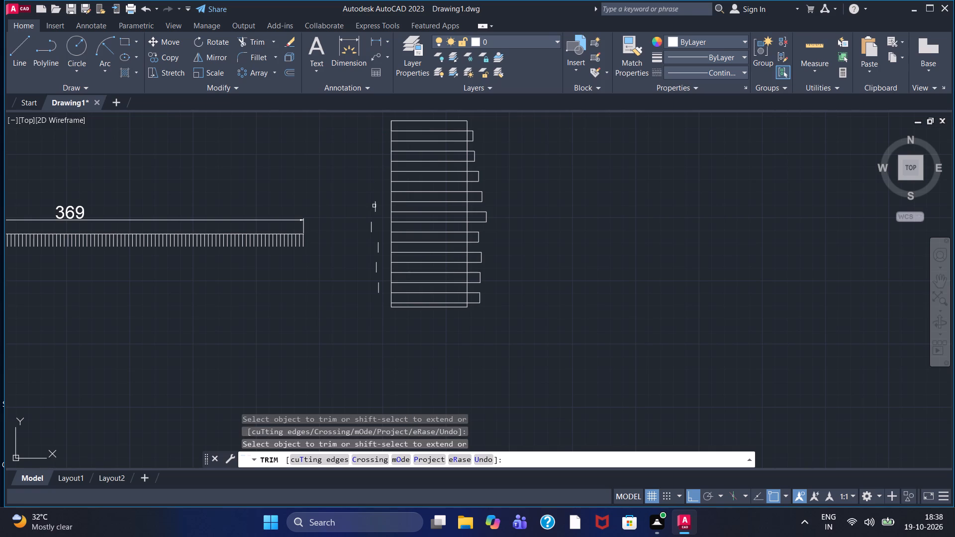
pyautogui.click(374, 206)
pyautogui.click(372, 233)
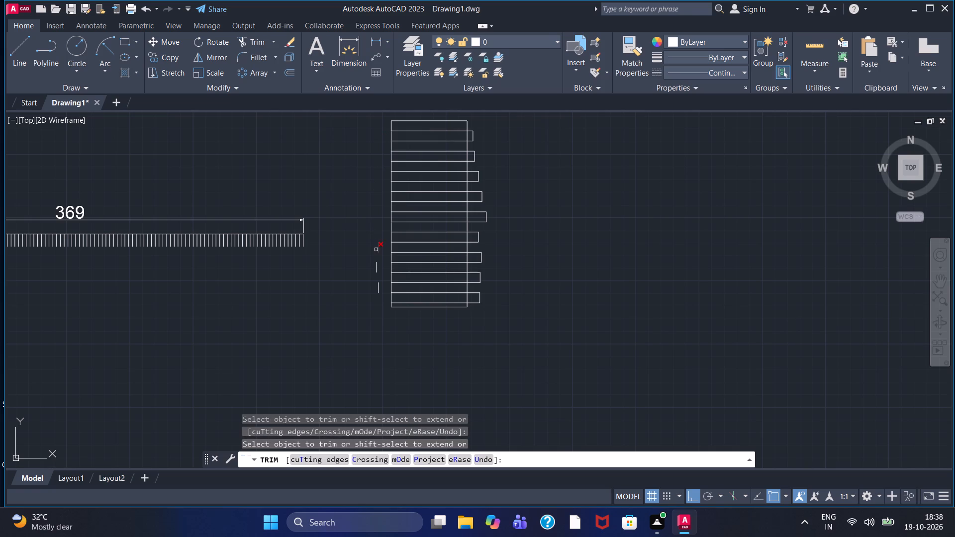
pyautogui.click(376, 250)
pyautogui.click(379, 251)
pyautogui.click(377, 265)
pyautogui.click(378, 287)
# Trim all horizontal overhangs of the zigzag beyond the rectangle's right side.
pyautogui.scroll(1, 461, 312)
pyautogui.moveTo(483, 305); pyautogui.dragTo(485, 179)
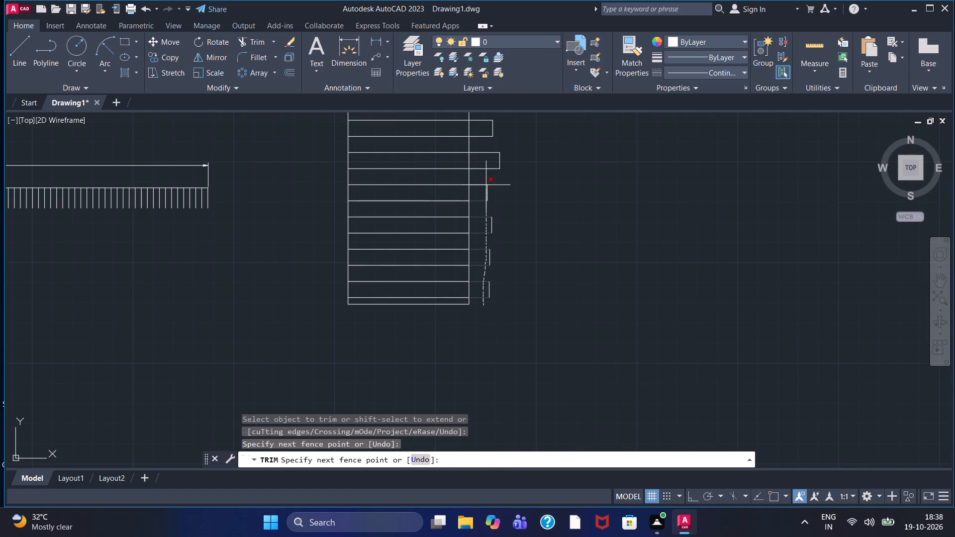
pyautogui.moveTo(485, 179); pyautogui.dragTo(481, 115)
pyautogui.moveTo(484, 151); pyautogui.dragTo(472, 246, button='middle')
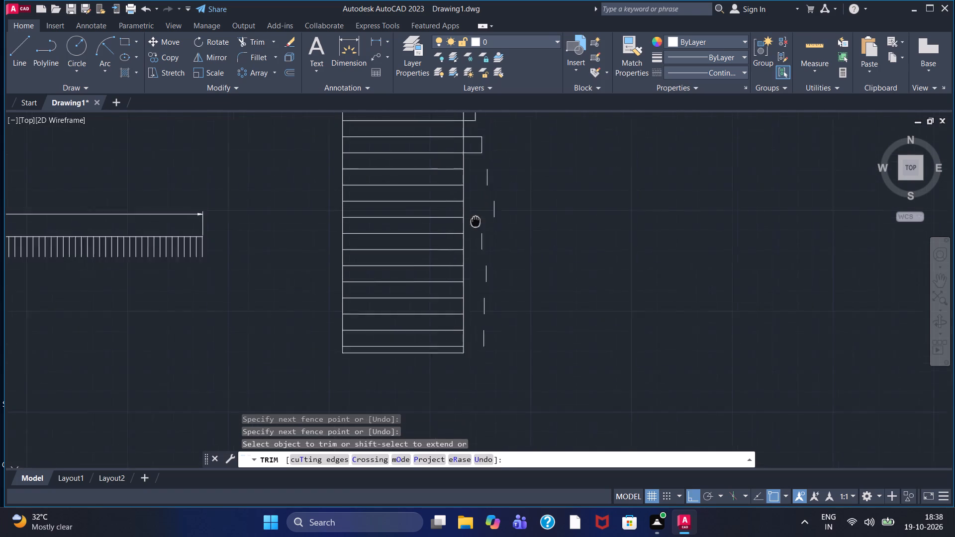
pyautogui.moveTo(472, 246); pyautogui.dragTo(456, 366, button='middle')
pyautogui.moveTo(452, 334); pyautogui.dragTo(446, 278)
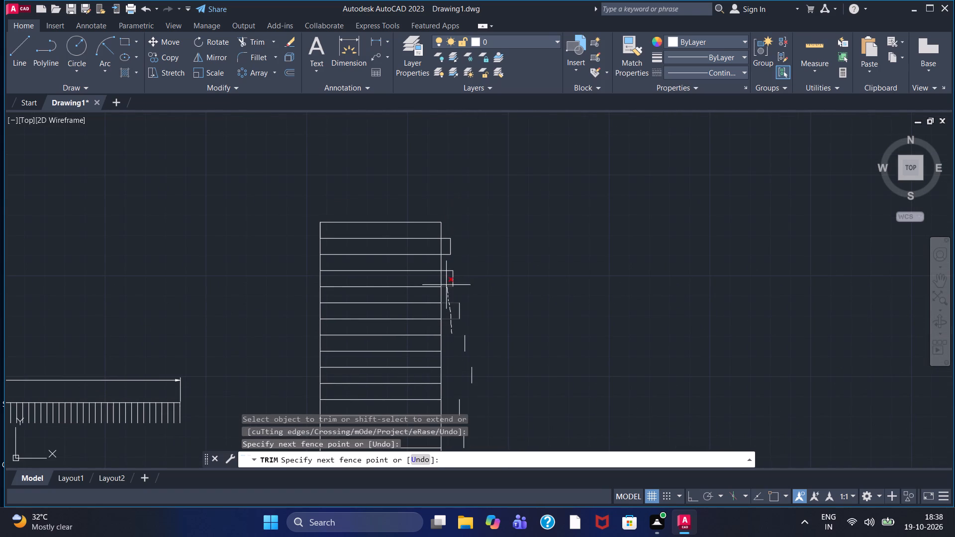
pyautogui.moveTo(446, 278); pyautogui.dragTo(447, 238)
# Remove the leftover short vertical pieces standing outside the rectangle's right side and end the Trim command.
pyautogui.click(451, 246)
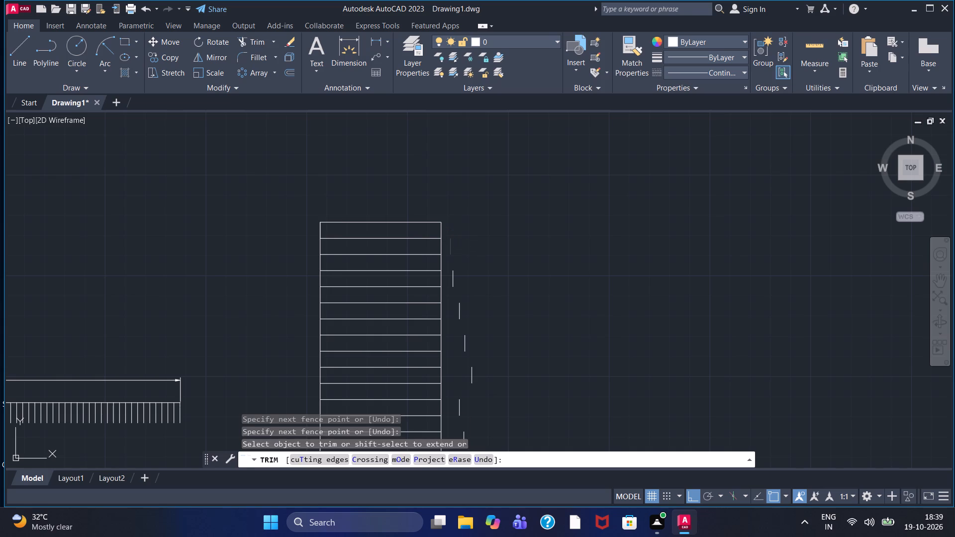
pyautogui.click(452, 284)
pyautogui.click(460, 311)
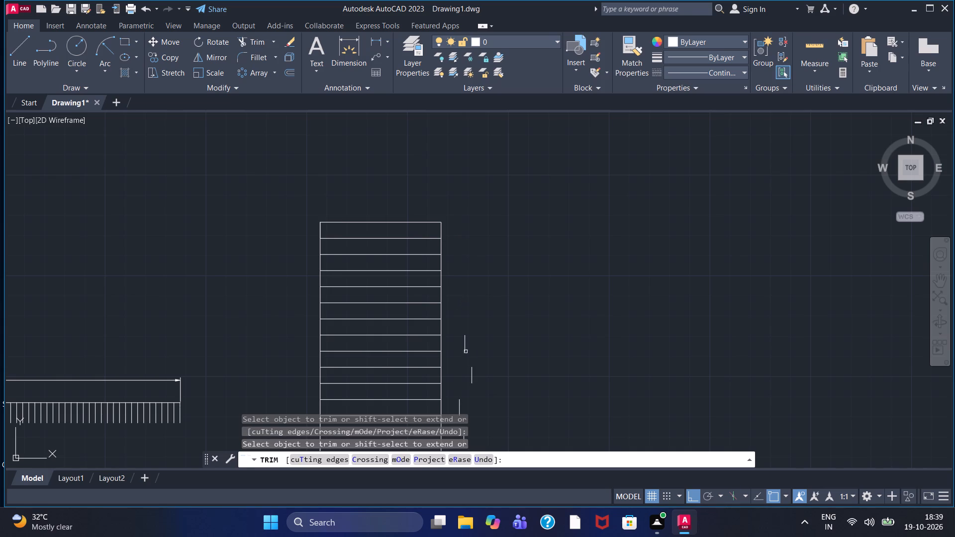
pyautogui.click(464, 348)
pyautogui.click(473, 377)
pyautogui.scroll(-1, 473, 377)
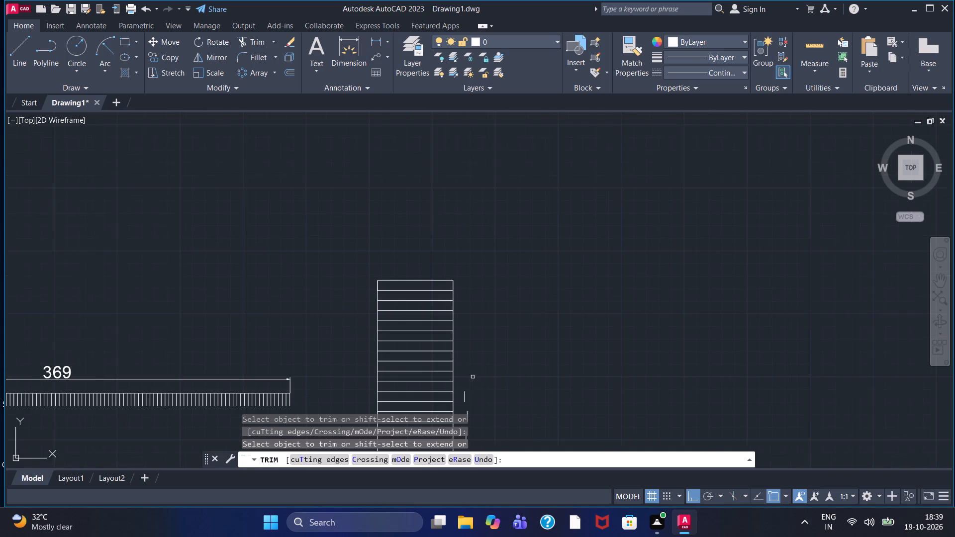
pyautogui.moveTo(473, 376); pyautogui.dragTo(499, 190, button='middle')
pyautogui.click(490, 211)
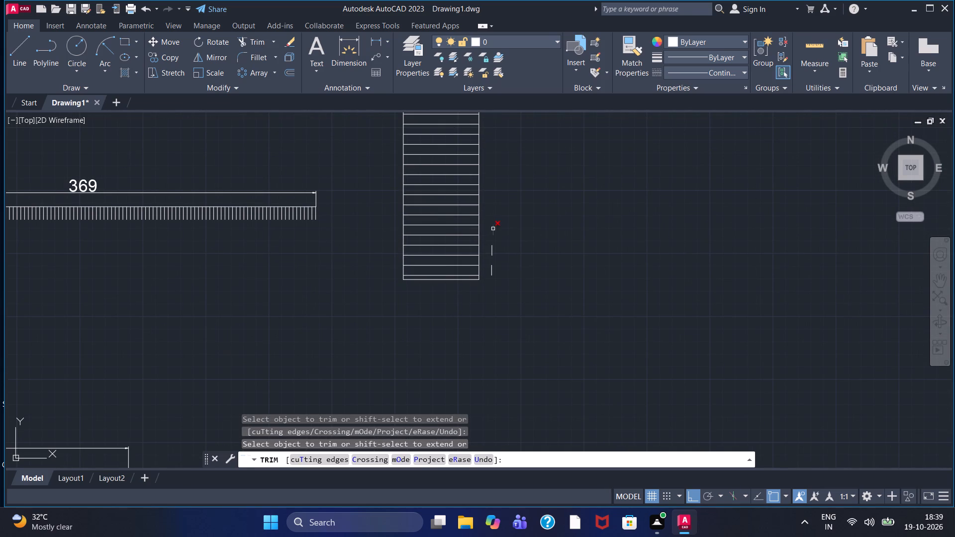
pyautogui.click(493, 229)
pyautogui.click(491, 250)
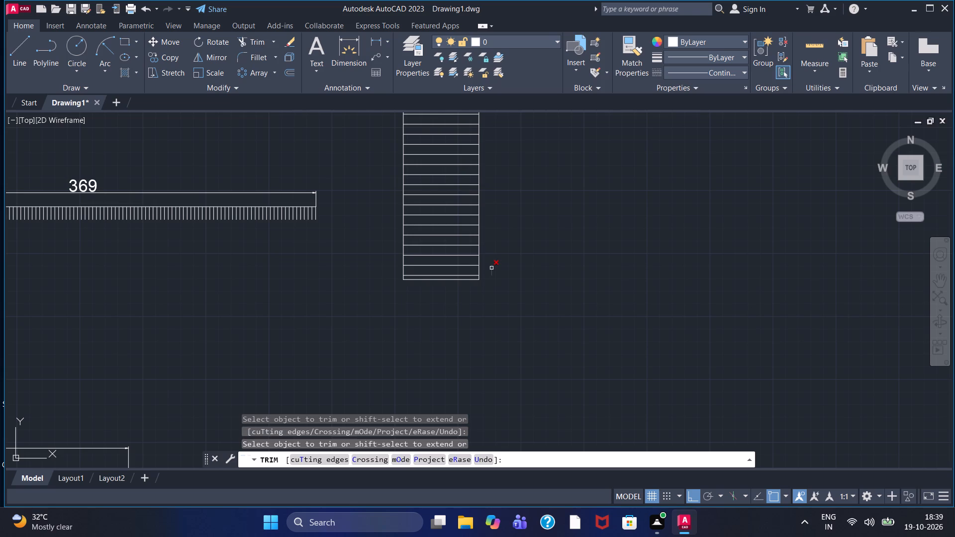
pyautogui.click(491, 268)
pyautogui.press('Escape')
# Start the Line command for new geometry in the drawing.
pyautogui.scroll(-1, 489, 259)
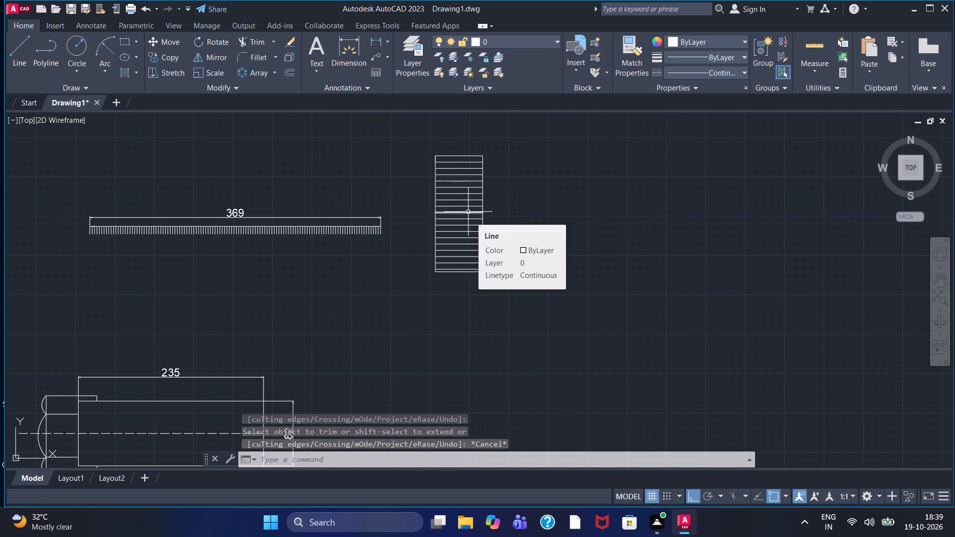
pyautogui.click(27, 67)
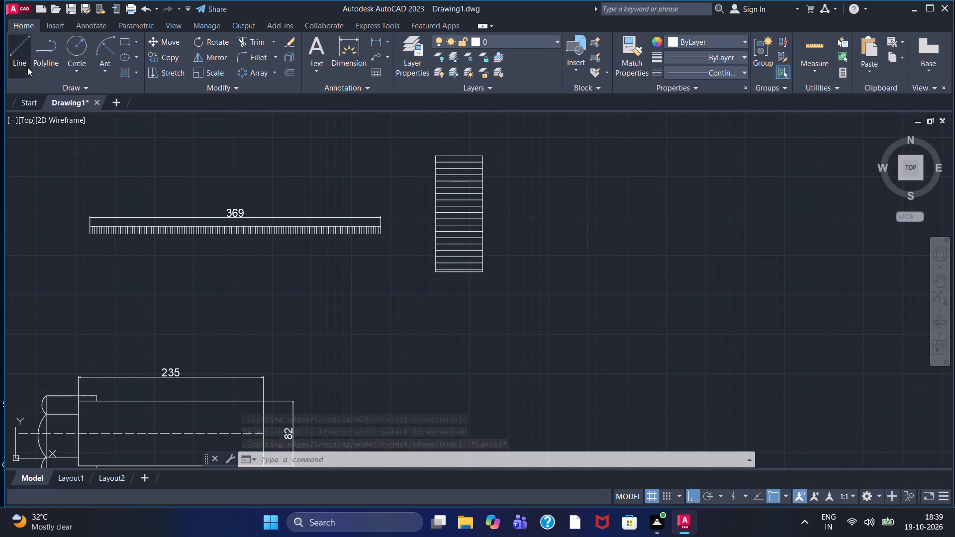
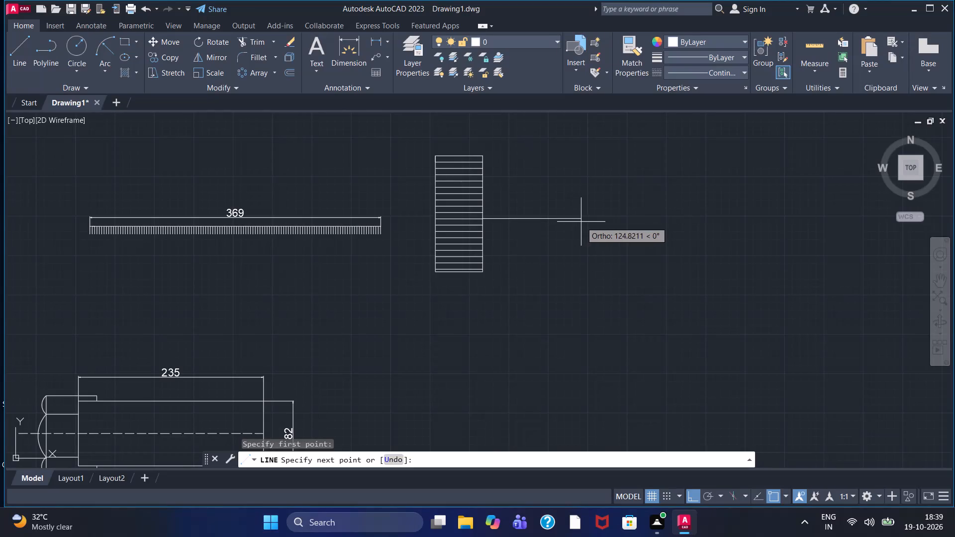
# Finish a horizontal shaft line about 133 long, extending outward from the right edge of the hatched gear side view.
pyautogui.click(587, 220)
pyautogui.press('Escape')
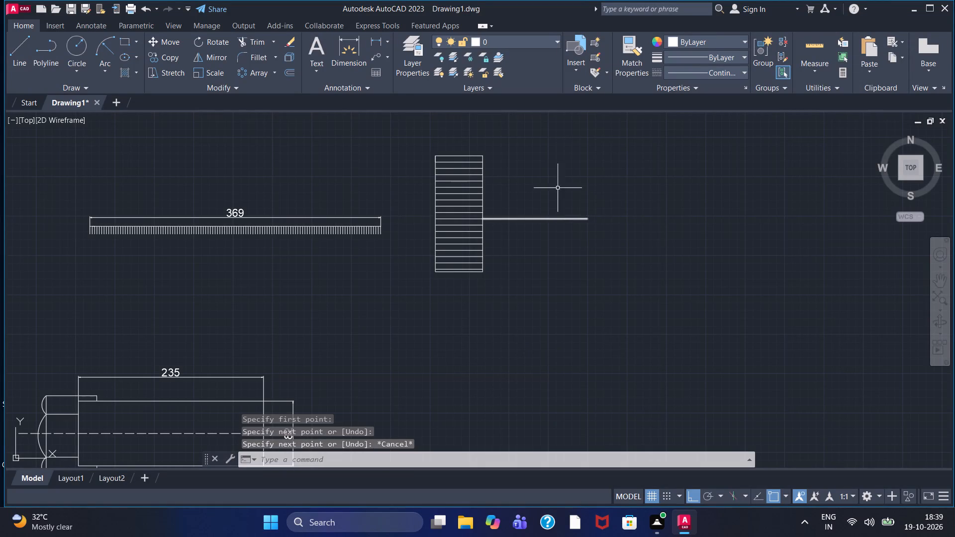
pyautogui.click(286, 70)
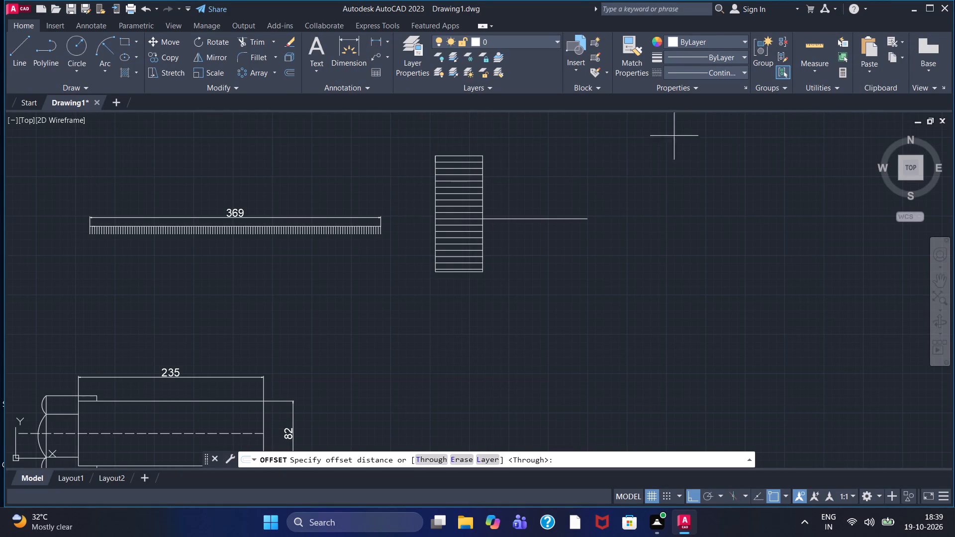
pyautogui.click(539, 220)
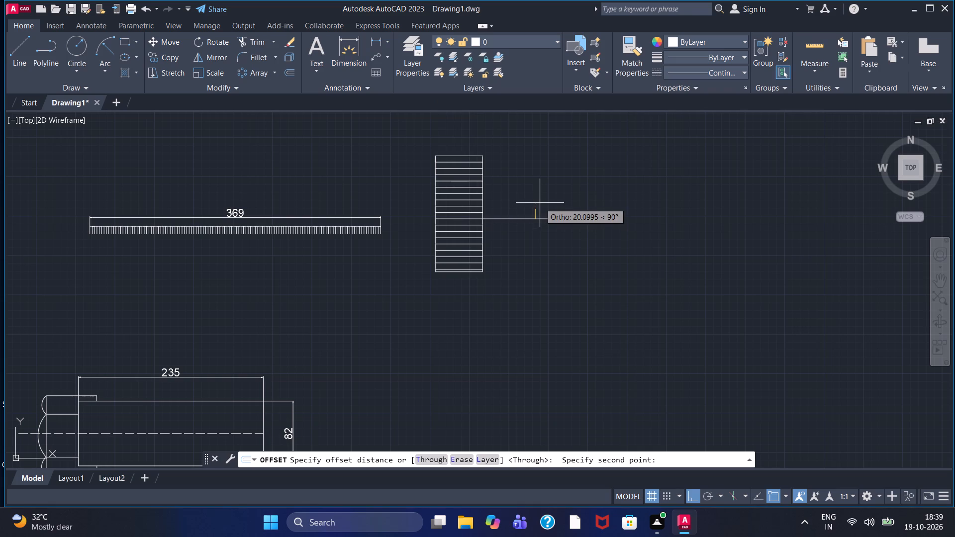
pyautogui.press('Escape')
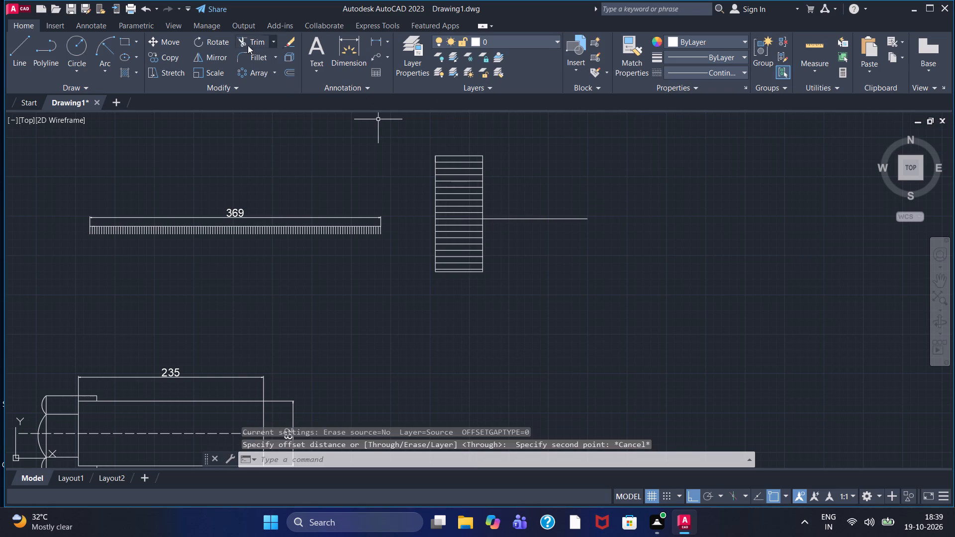
# Offset the shaft line with the Through option once above and once below, making outer edges about 45 apart.
pyautogui.click(283, 69)
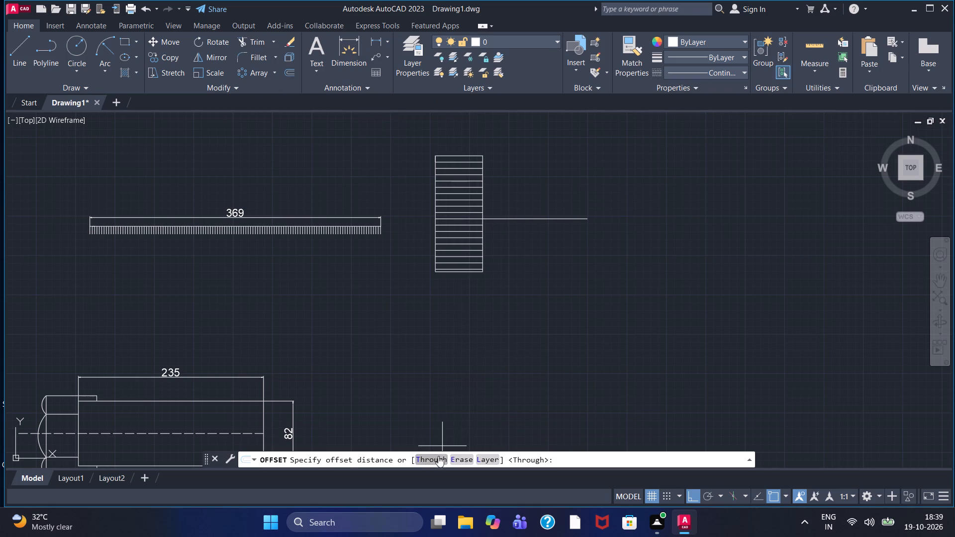
pyautogui.click(435, 461)
pyautogui.click(529, 218)
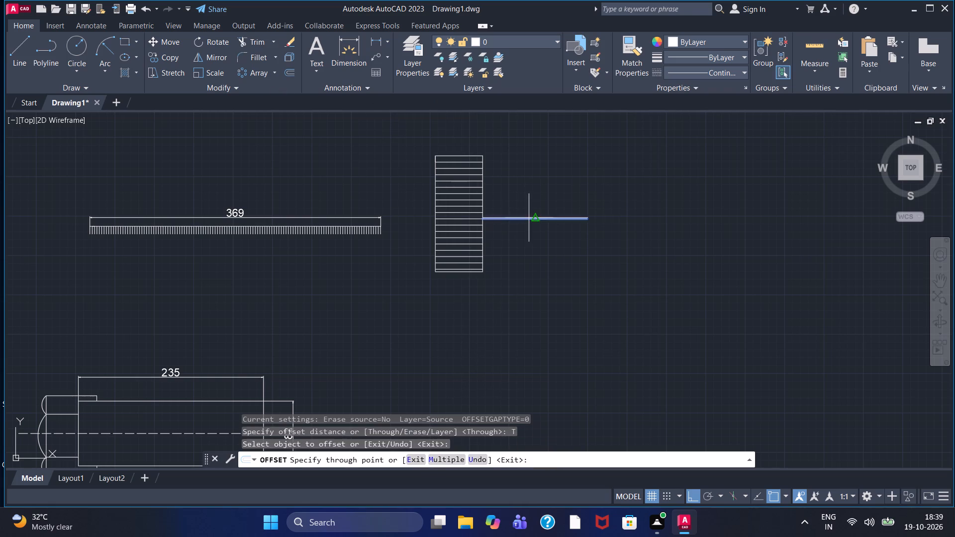
pyautogui.click(525, 202)
pyautogui.click(526, 218)
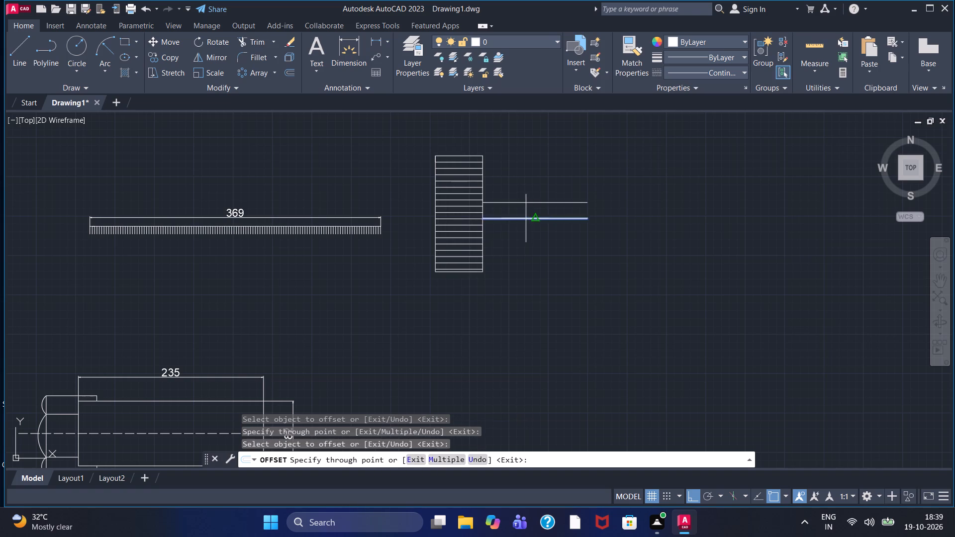
pyautogui.click(523, 238)
pyautogui.press('Escape')
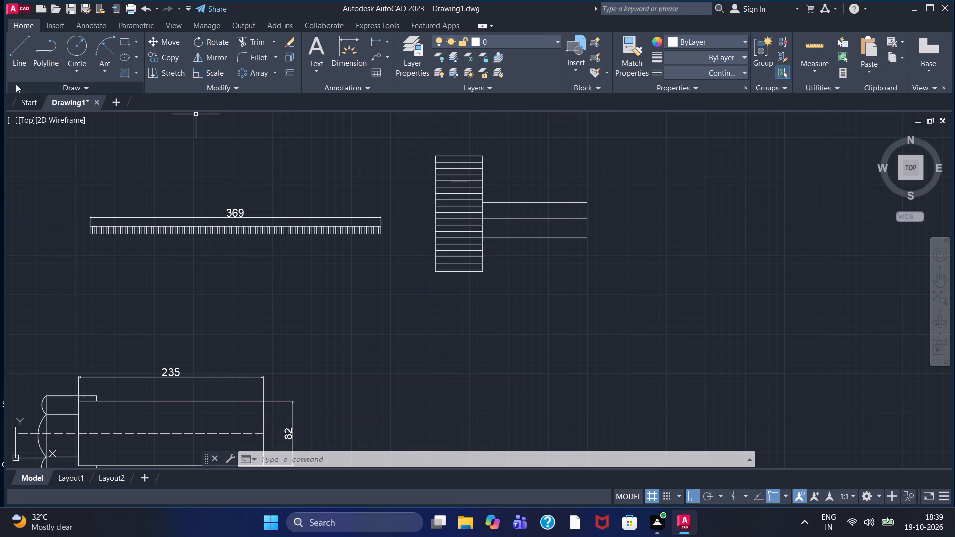
# Close the free end of the shaft with a vertical line joining its upper and lower edges.
pyautogui.click(19, 54)
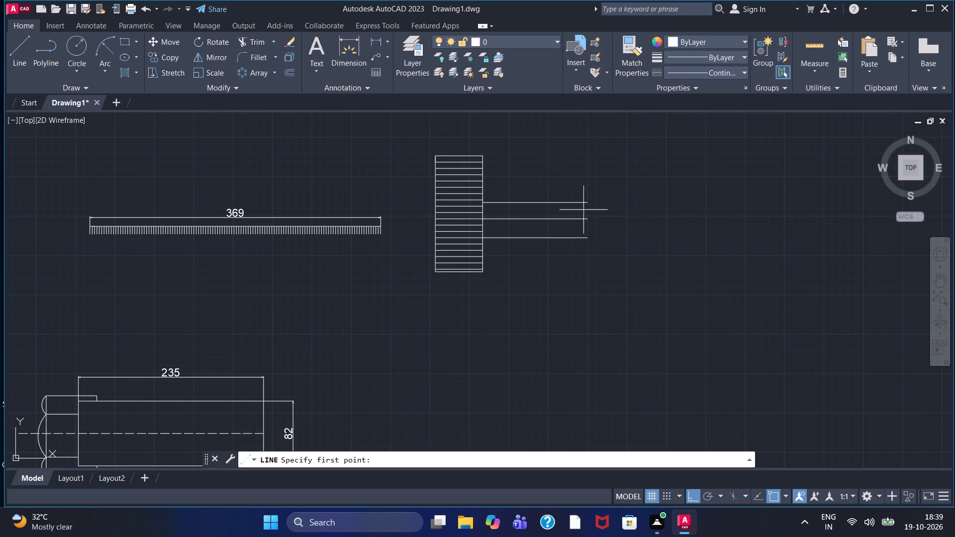
pyautogui.click(585, 203)
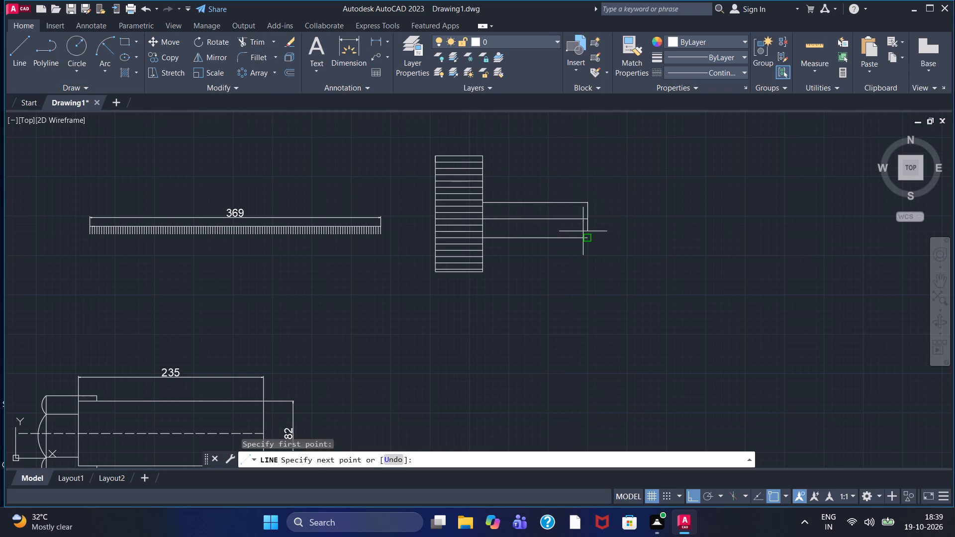
pyautogui.click(585, 238)
pyautogui.press('Escape')
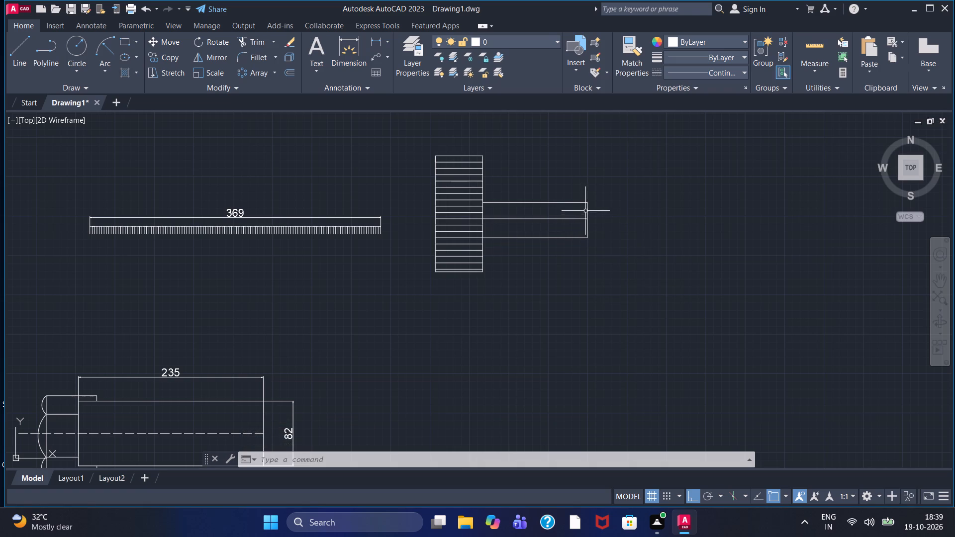
# Add a linear dimension for the gear side view's width, placed above its top edge.
pyautogui.scroll(1, 466, 155)
pyautogui.scroll(-2, 466, 155)
pyautogui.click(369, 38)
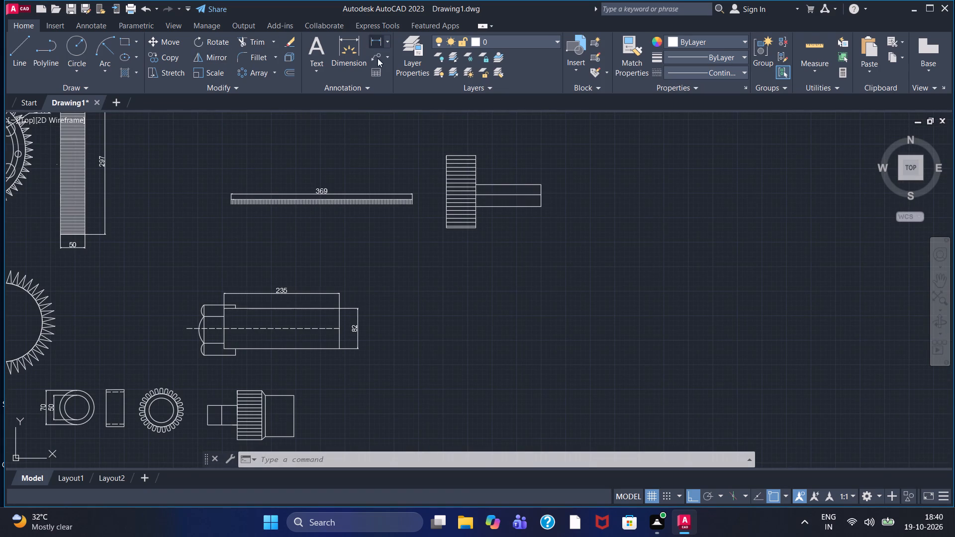
pyautogui.click(447, 153)
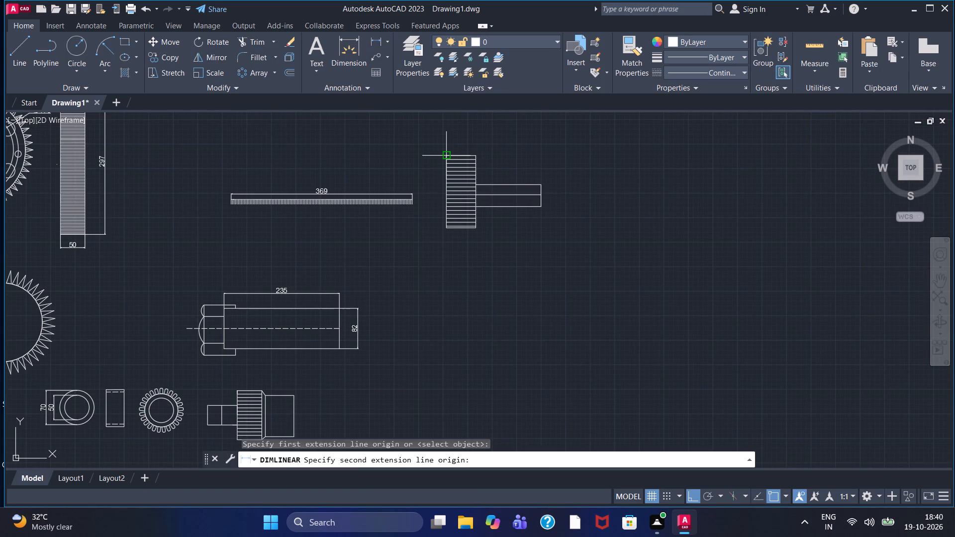
pyautogui.click(477, 156)
pyautogui.click(463, 141)
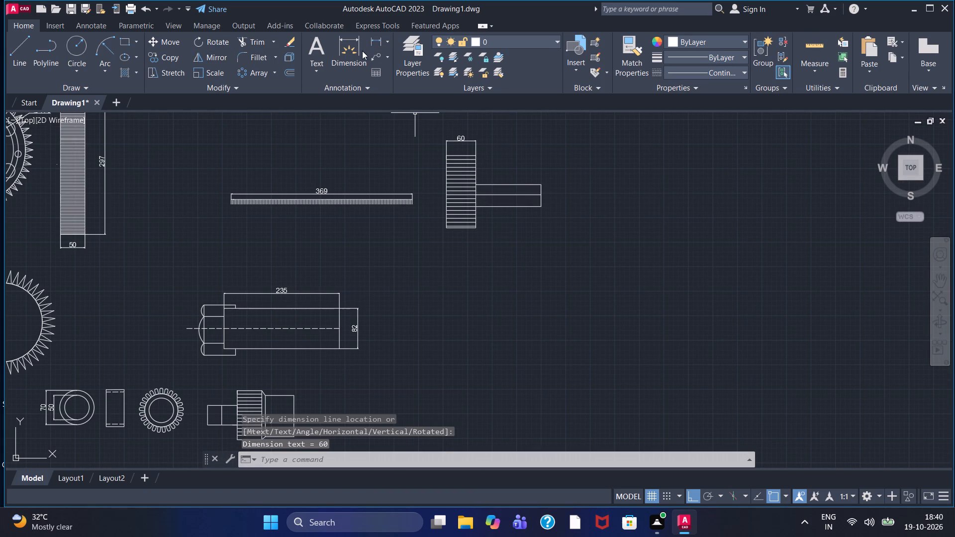
# Add a vertical linear dimension for the gear side view's full height, placed on its left side.
pyautogui.click(373, 38)
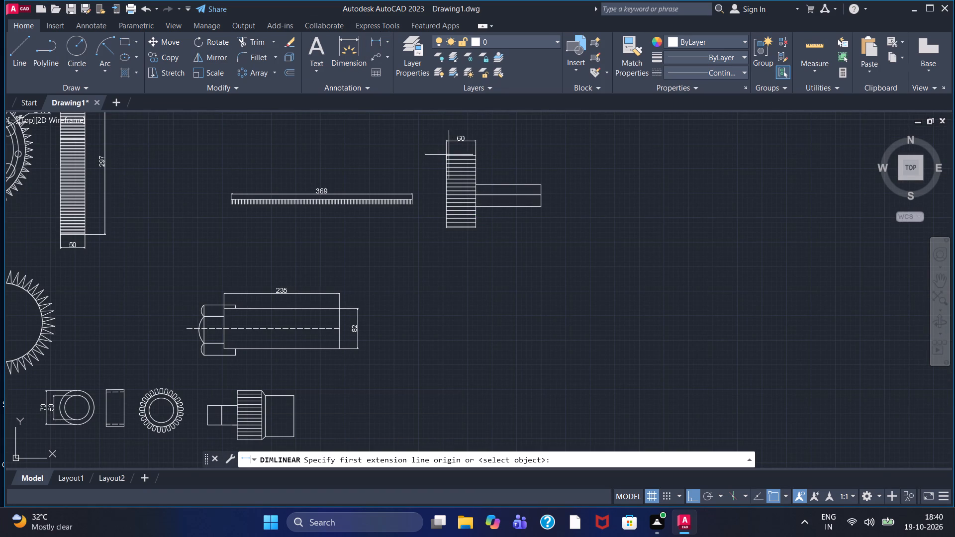
pyautogui.scroll(2, 446, 162)
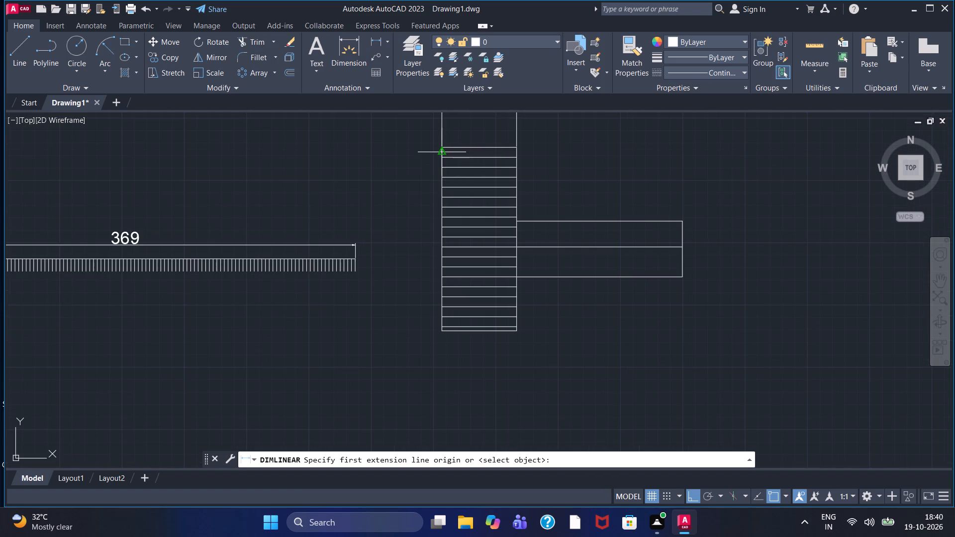
pyautogui.click(443, 145)
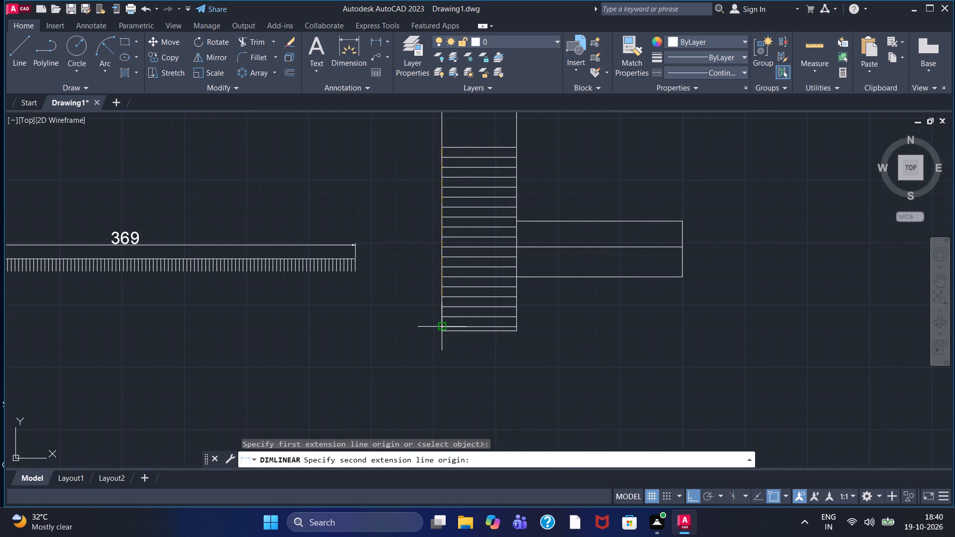
pyautogui.click(440, 333)
pyautogui.click(423, 276)
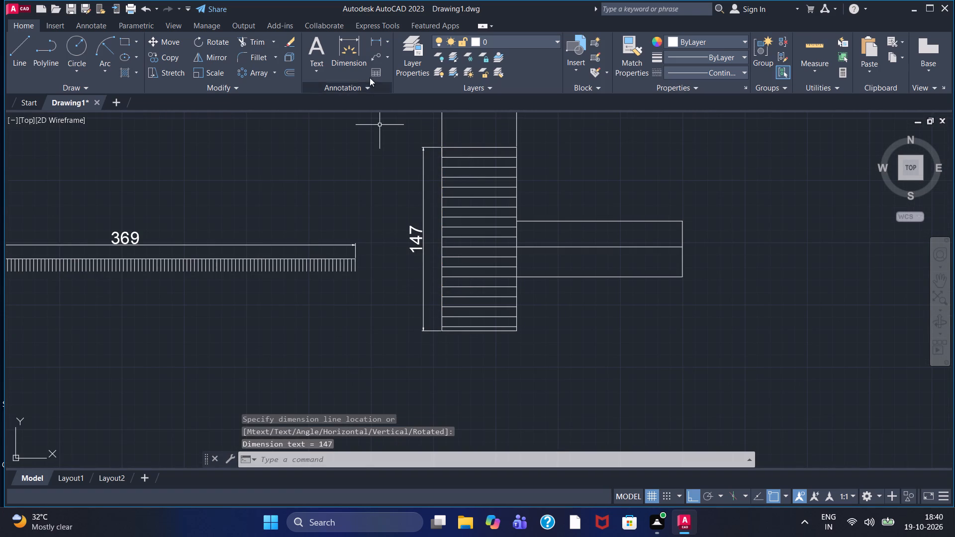
# Add a linear dimension for the shaft's length, placed above it level with the gear width dimension.
pyautogui.click(381, 40)
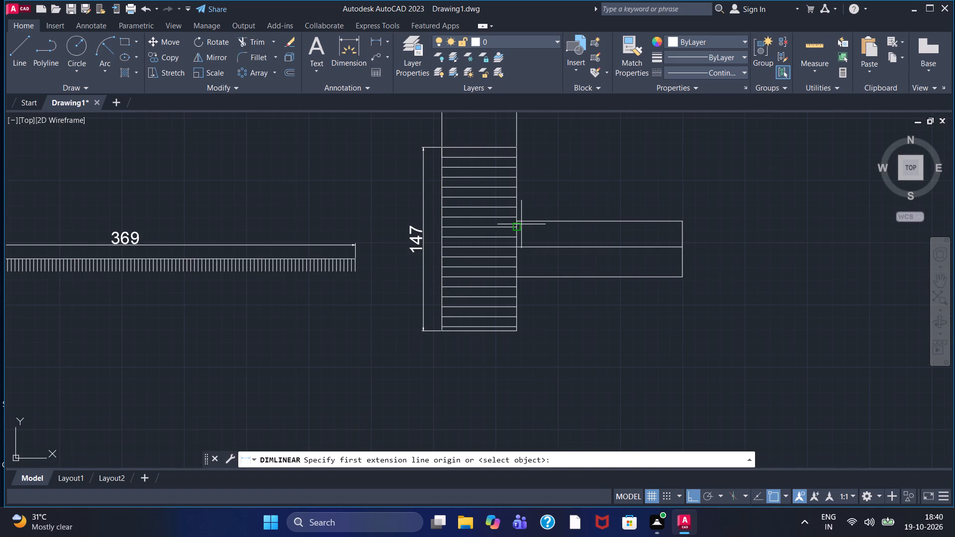
pyautogui.click(518, 222)
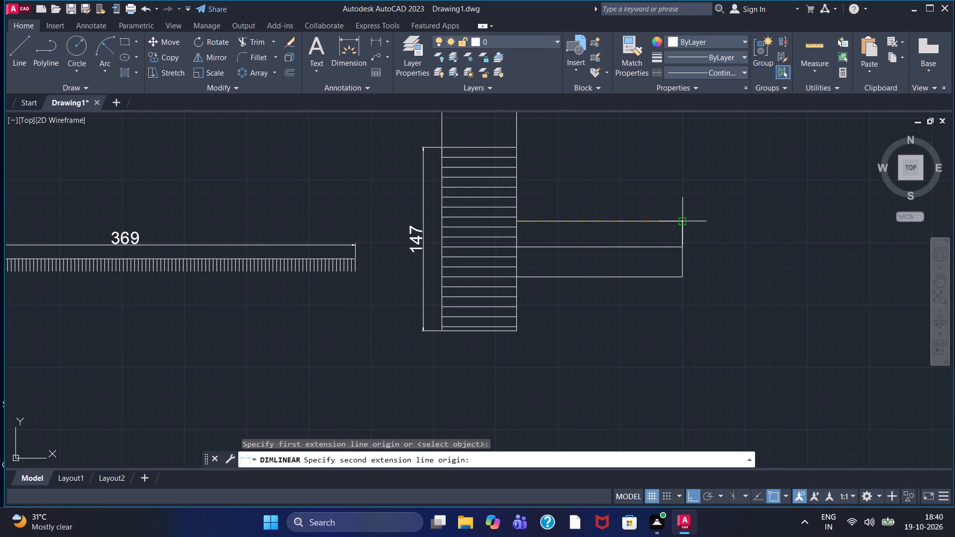
pyautogui.click(681, 223)
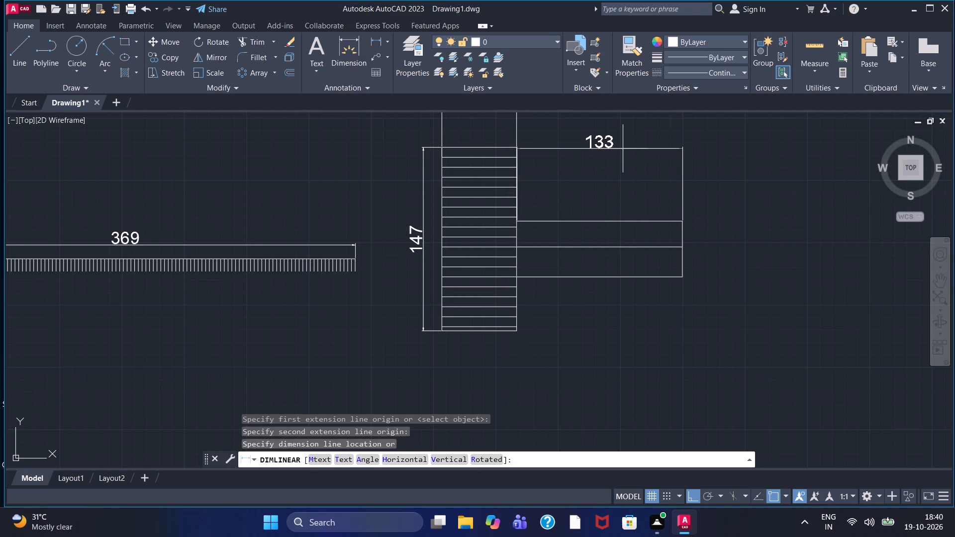
pyautogui.moveTo(622, 134); pyautogui.dragTo(612, 220, button='middle')
pyautogui.scroll(1, 612, 220)
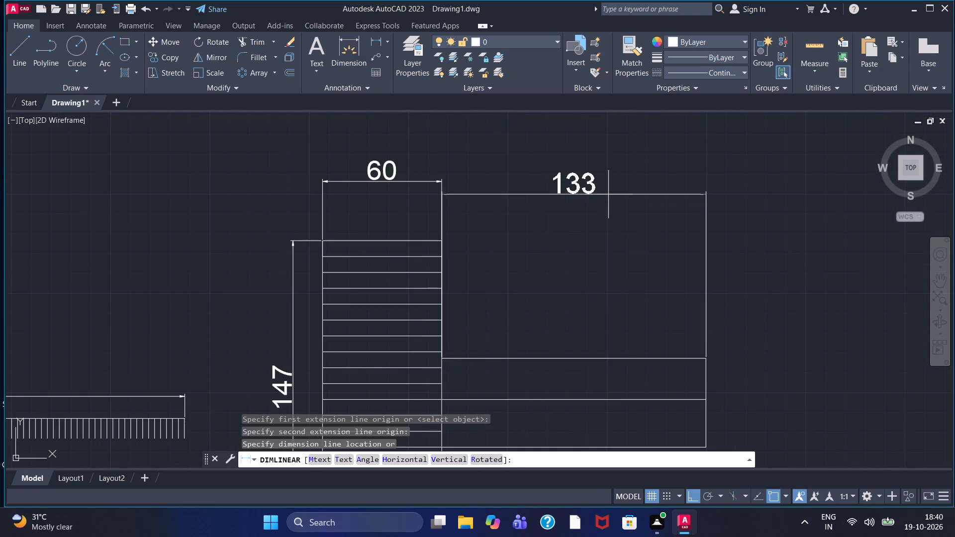
pyautogui.click(608, 181)
pyautogui.scroll(-1, 624, 245)
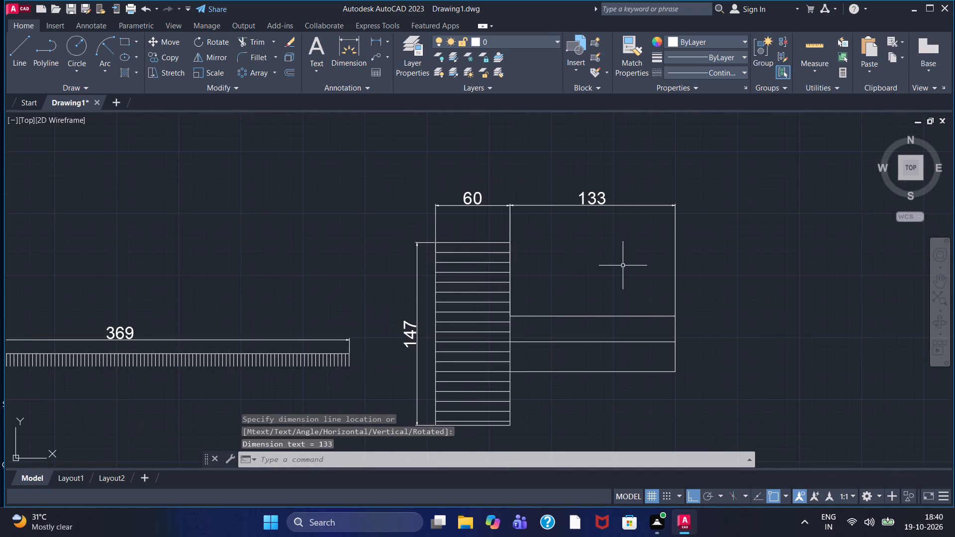
# Add a vertical linear dimension for the shaft's thickness beyond its free end.
pyautogui.click(381, 36)
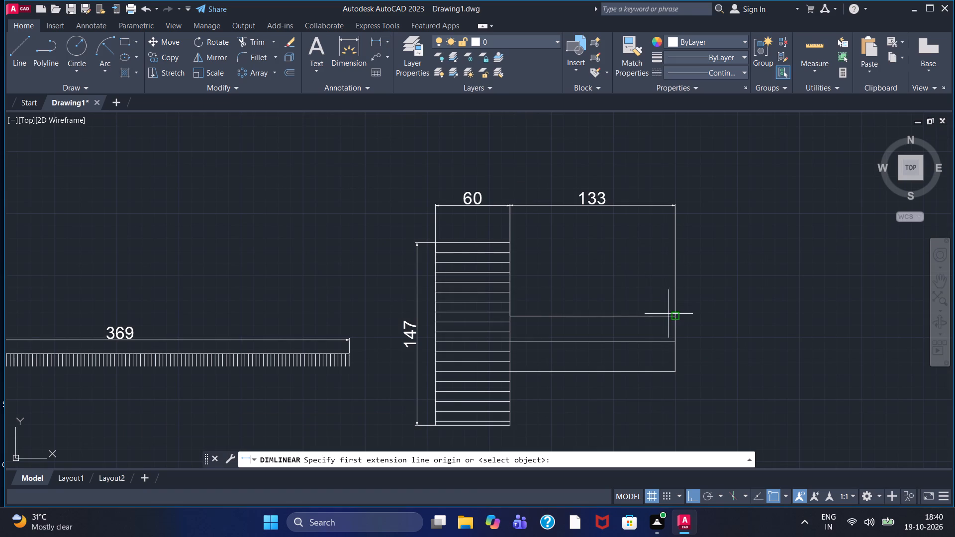
pyautogui.click(672, 314)
pyautogui.click(674, 368)
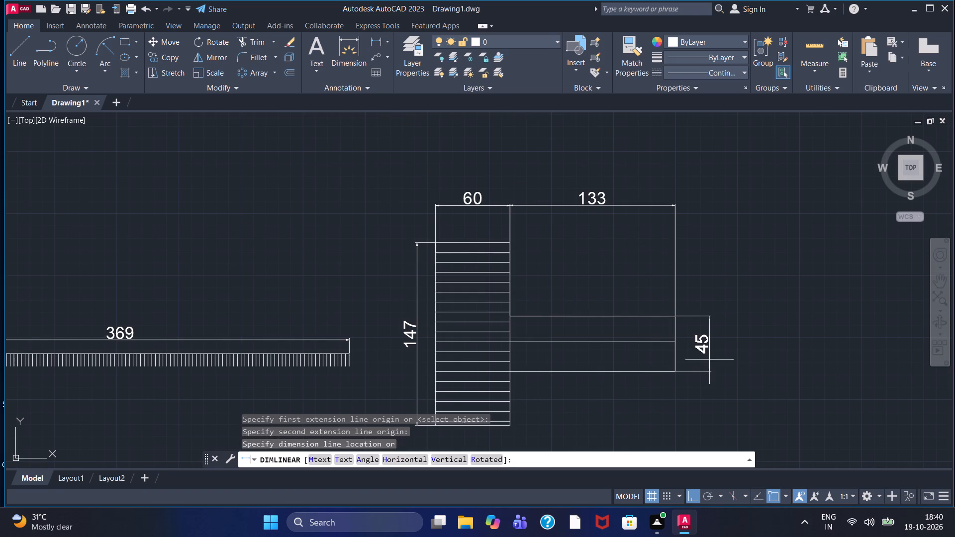
pyautogui.click(720, 359)
pyautogui.press('Escape')
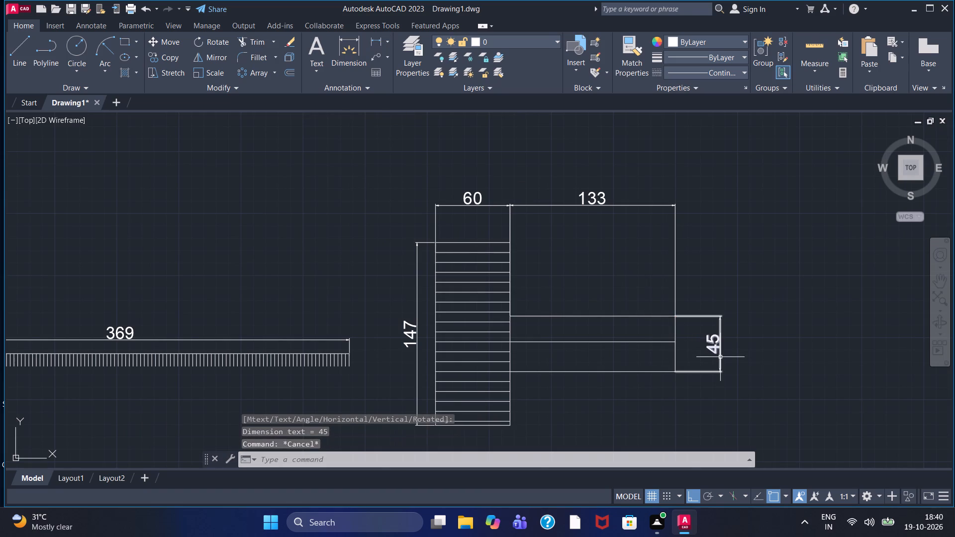
# Examine the overall layout of the gearbox part views and glance at the task brief.
pyautogui.scroll(-2, 720, 357)
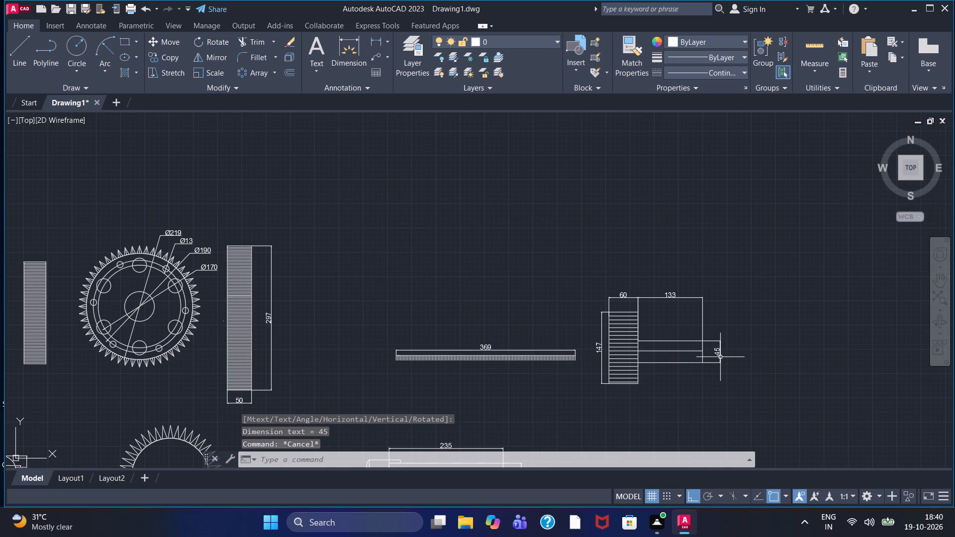
pyautogui.scroll(2, 560, 282)
pyautogui.moveTo(597, 325); pyautogui.dragTo(497, 224, button='middle')
pyautogui.scroll(-1, 497, 224)
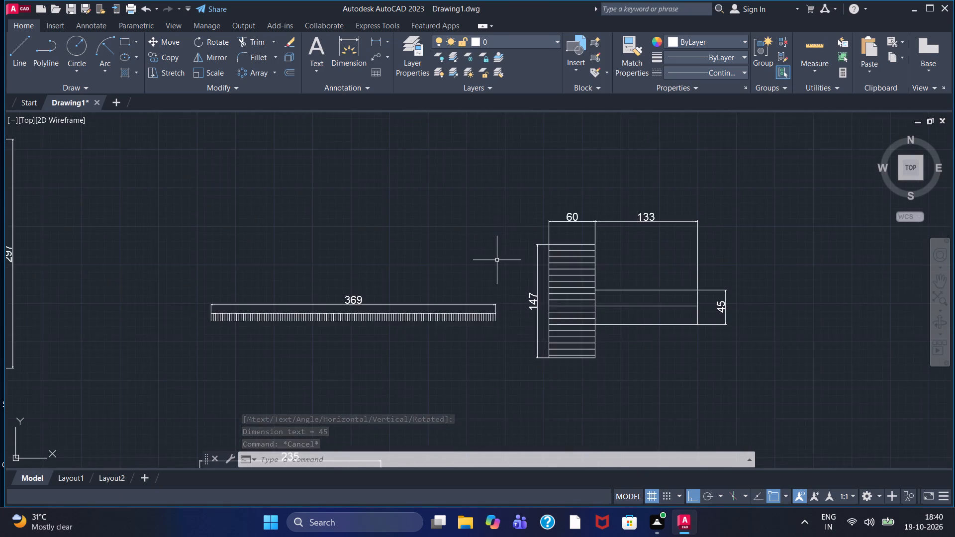
pyautogui.scroll(-3, 497, 260)
pyautogui.scroll(1, 440, 232)
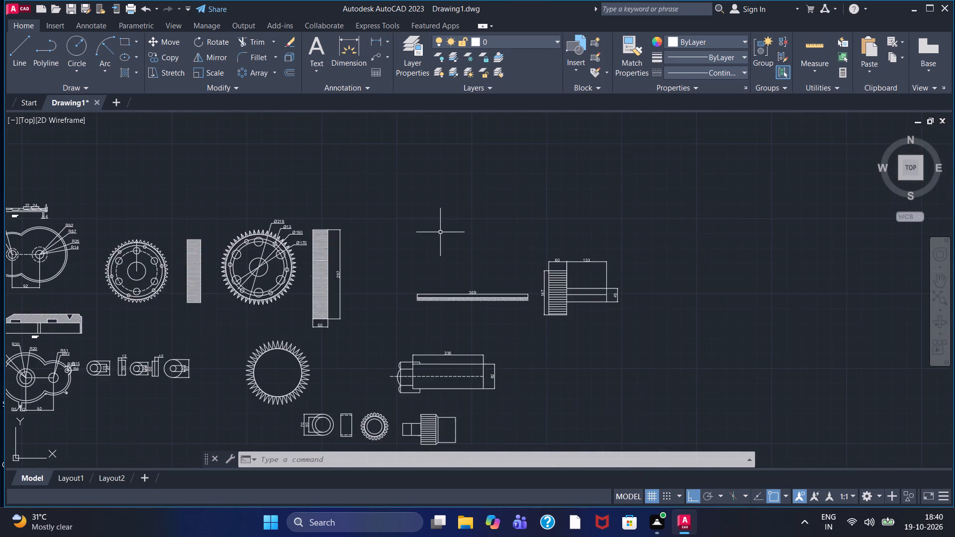
pyautogui.scroll(-1, 440, 232)
pyautogui.moveTo(431, 233); pyautogui.dragTo(498, 198, button='middle')
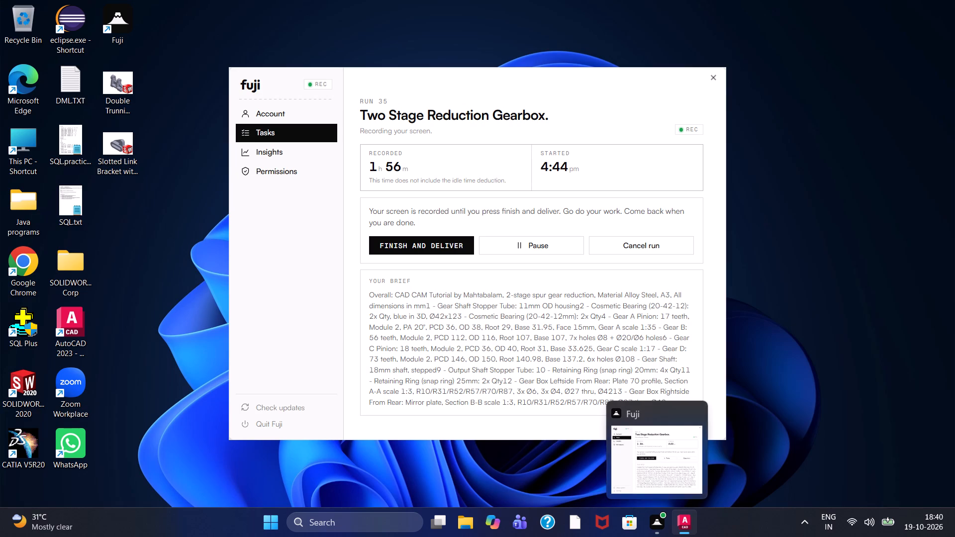
pyautogui.scroll(2, 464, 282)
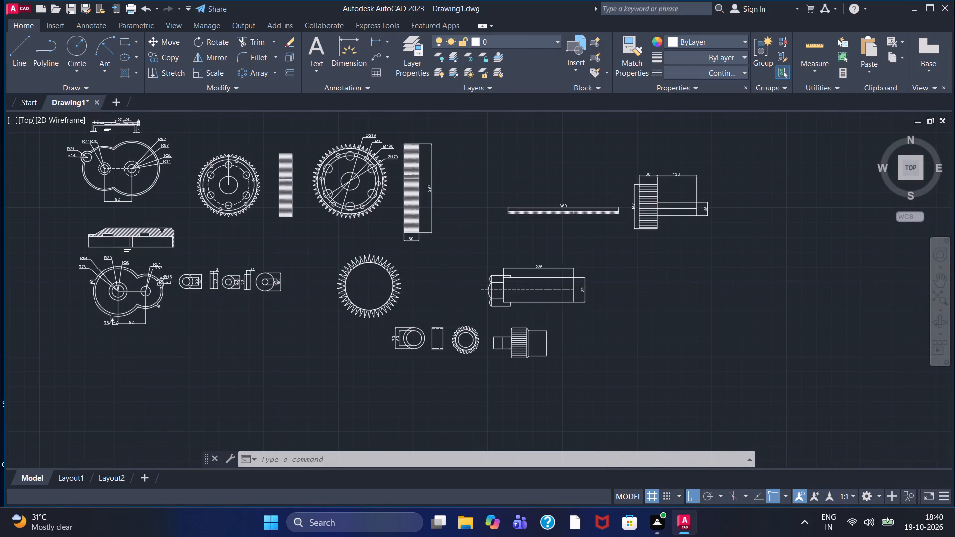
pyautogui.scroll(-1, 463, 281)
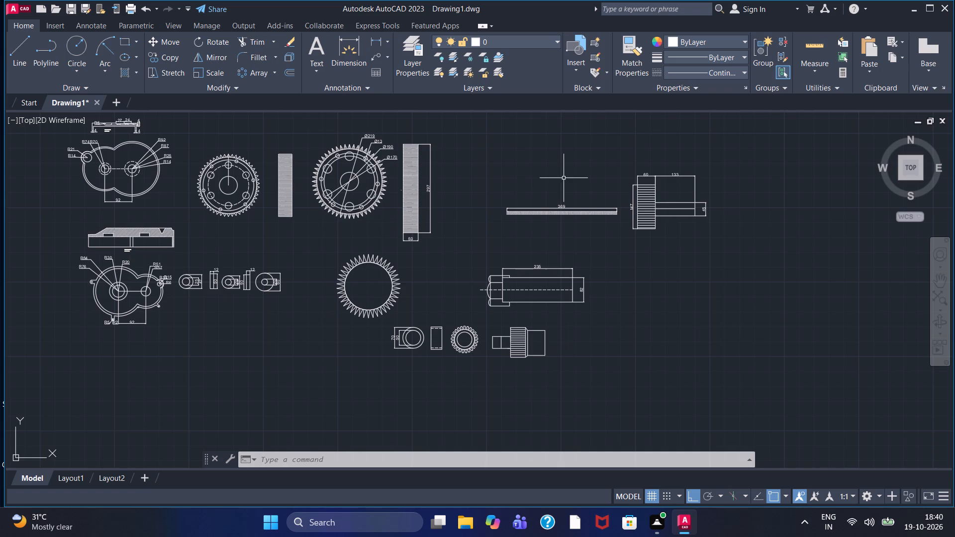
# Draw a bore circle of about 46 radius, concentric with the plain toothed gear in the lower row.
pyautogui.scroll(2, 383, 311)
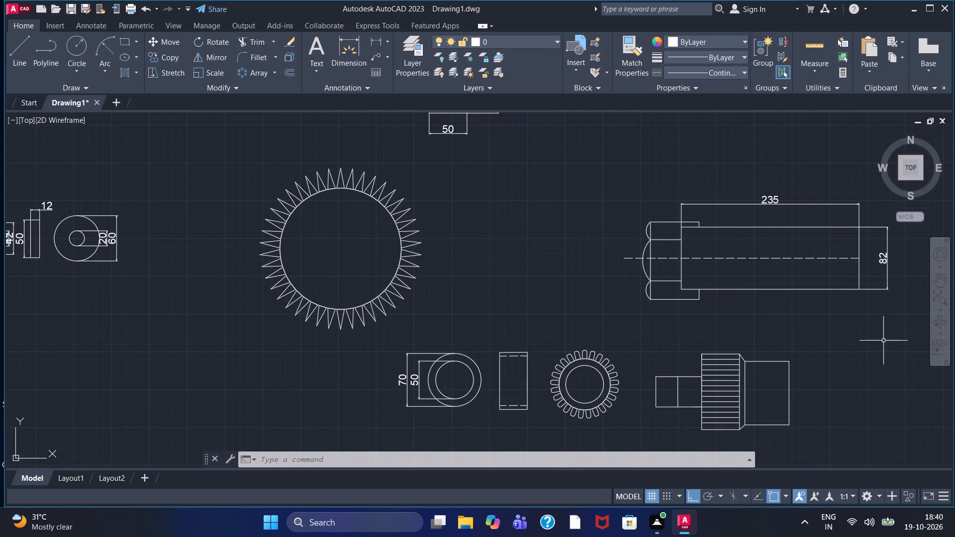
pyautogui.click(76, 48)
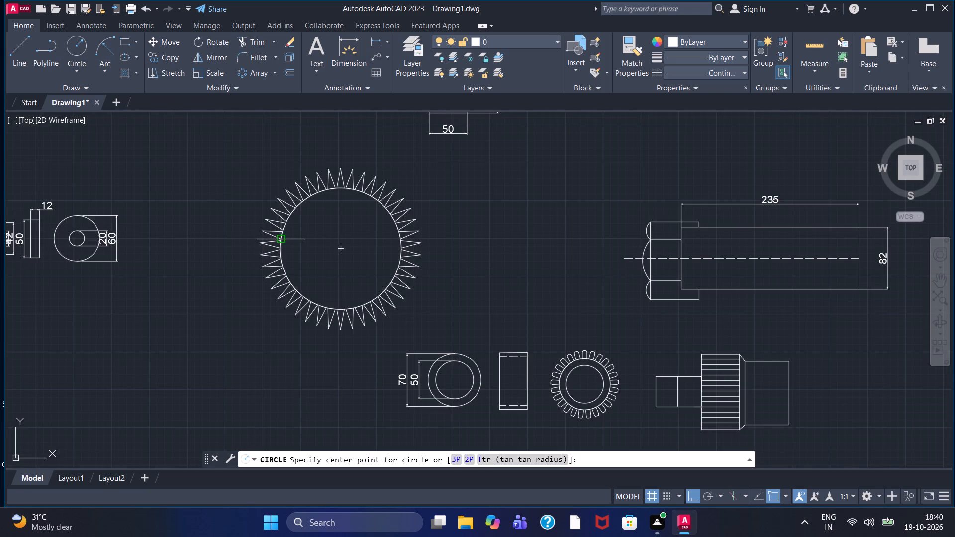
pyautogui.click(340, 250)
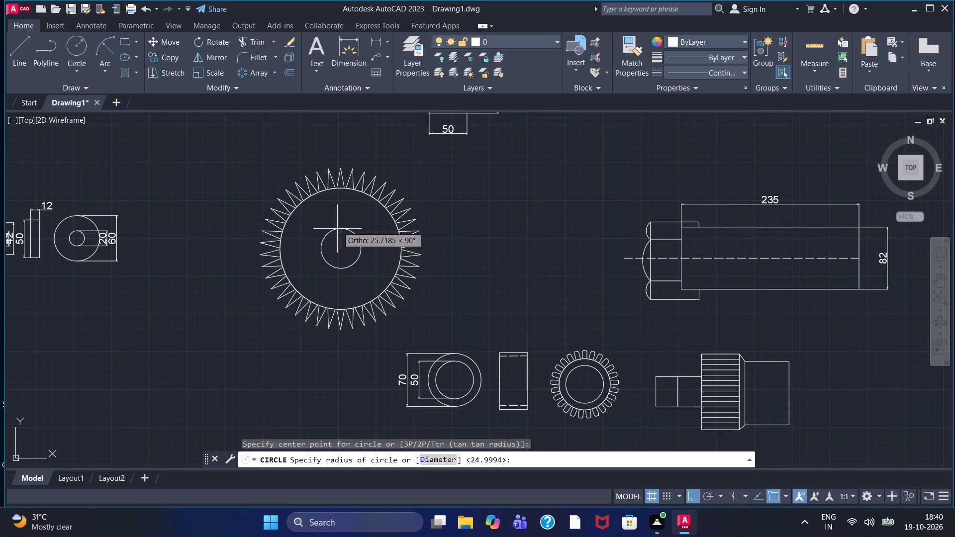
pyautogui.click(335, 214)
pyautogui.press('Escape')
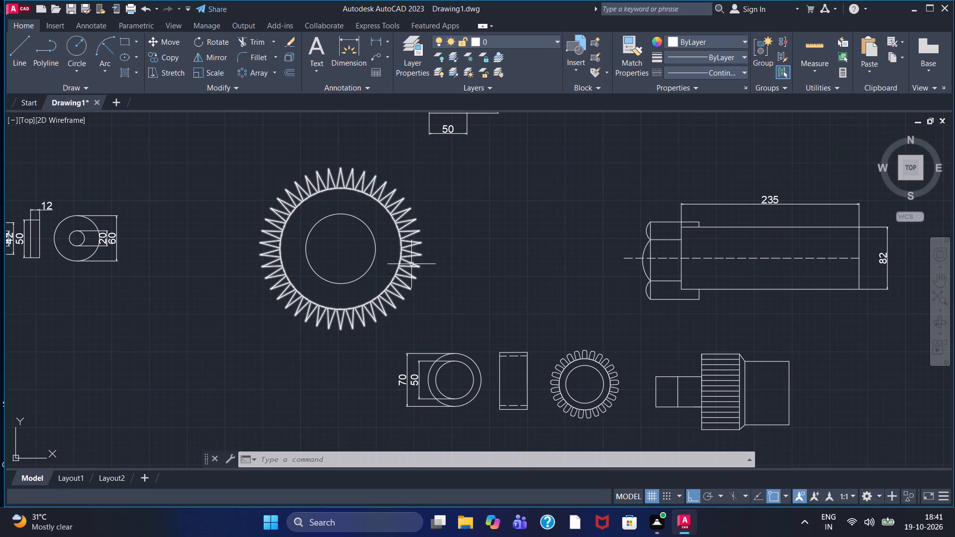
# Examine the part views, from the lower gear and shaft row up to the upper housing side's front view.
pyautogui.scroll(-1, 448, 249)
pyautogui.moveTo(448, 249); pyautogui.dragTo(435, 223, button='middle')
pyautogui.scroll(-1, 435, 222)
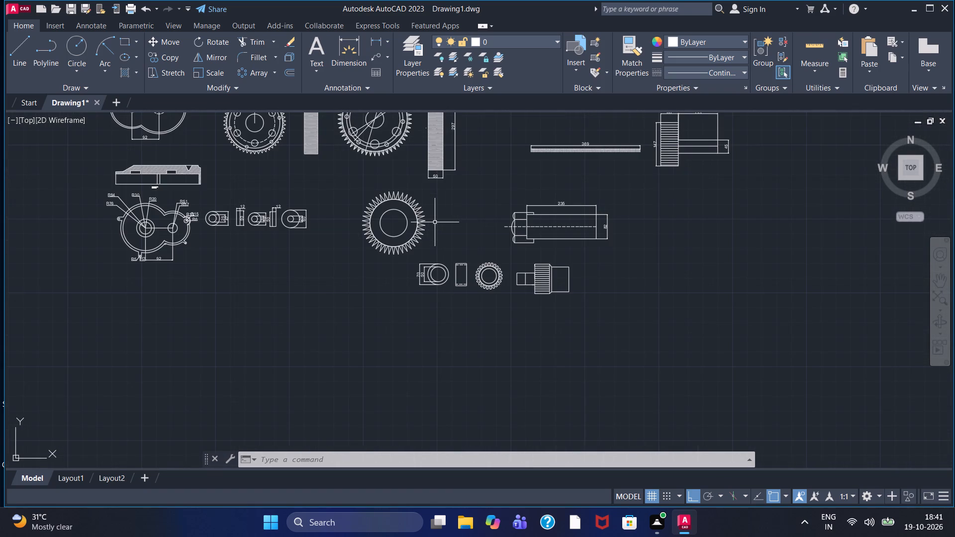
pyautogui.moveTo(435, 221); pyautogui.dragTo(428, 215, button='middle')
pyautogui.scroll(1, 420, 205)
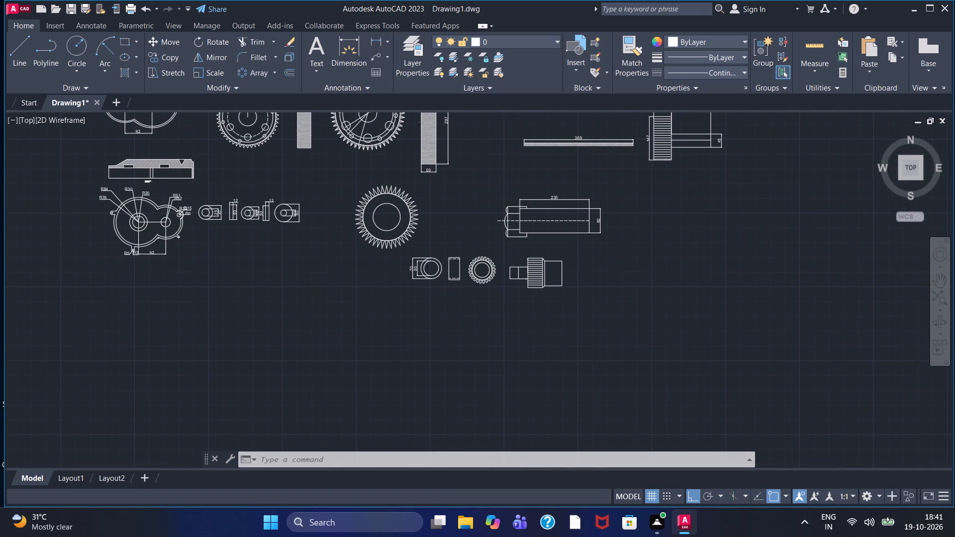
pyautogui.scroll(-1, 420, 205)
pyautogui.scroll(2, 420, 205)
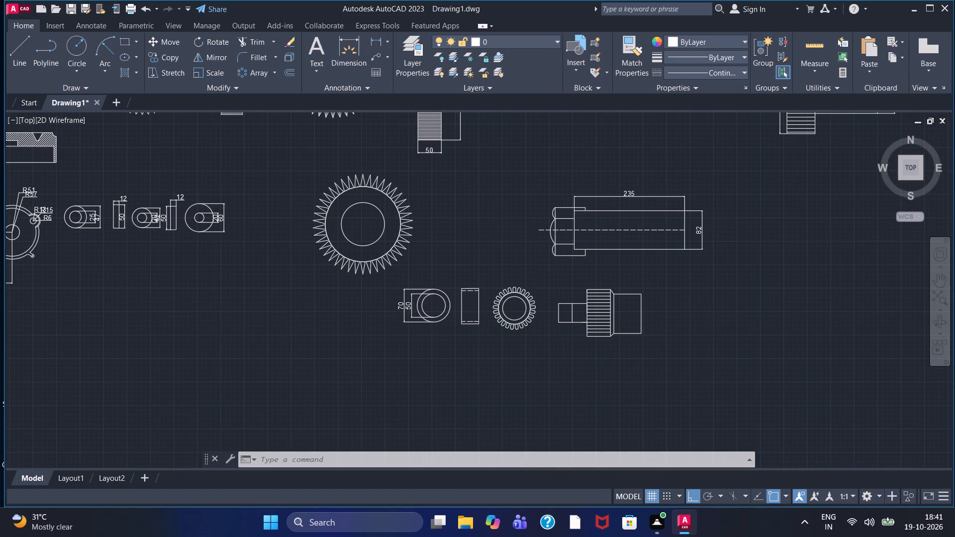
pyautogui.scroll(1, 420, 205)
pyautogui.scroll(-1, 420, 205)
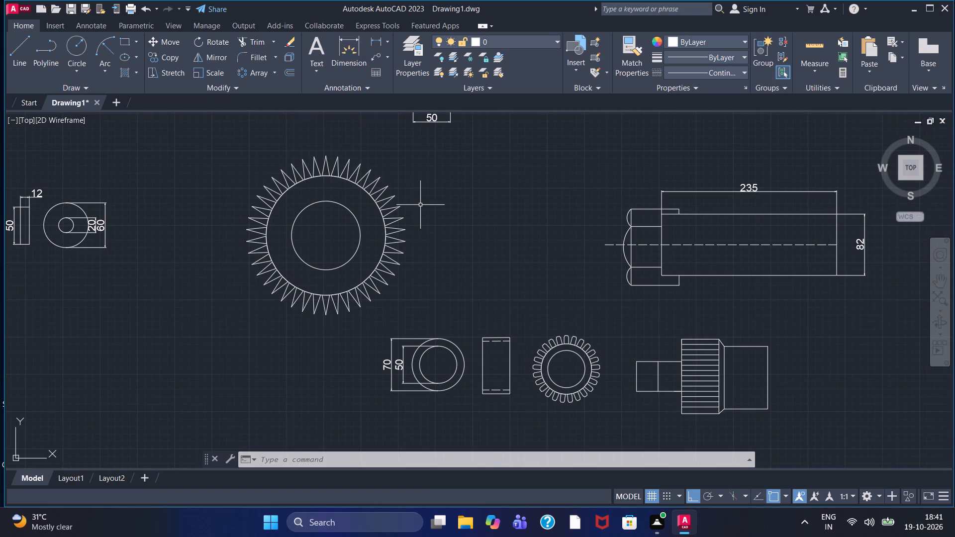
pyautogui.scroll(-1, 418, 203)
pyautogui.press('Escape')
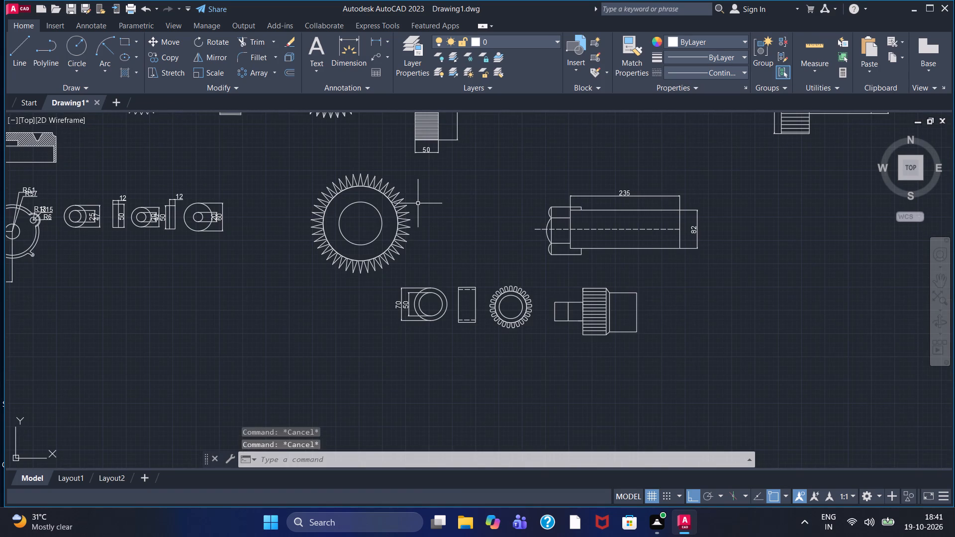
pyautogui.scroll(1, 418, 203)
pyautogui.scroll(-1, 418, 203)
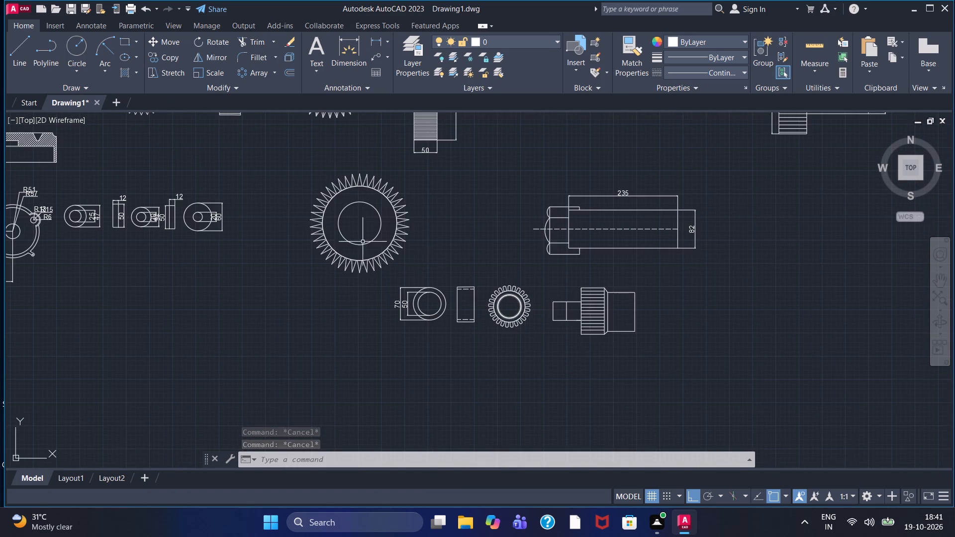
pyautogui.moveTo(275, 189); pyautogui.dragTo(431, 377, button='middle')
pyautogui.scroll(1, 84, 195)
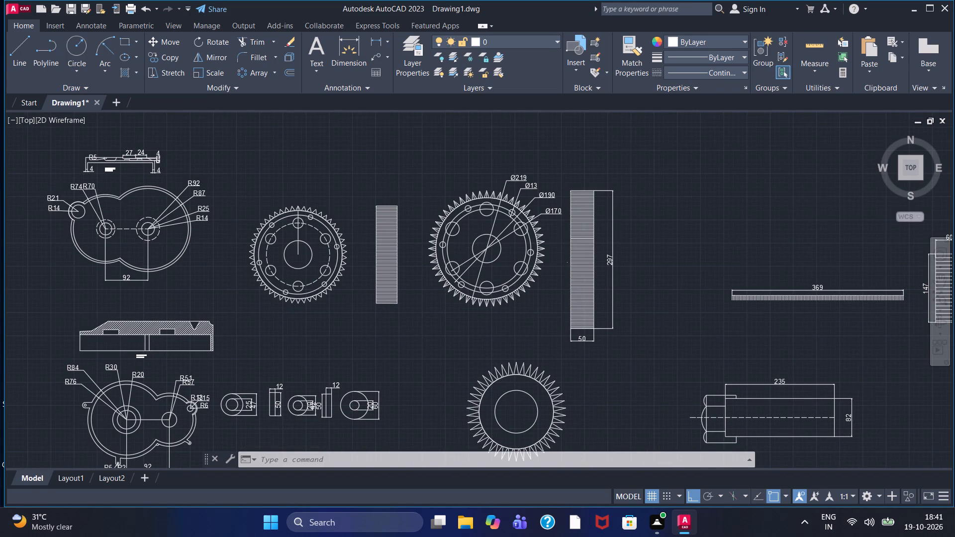
pyautogui.scroll(1, 84, 195)
pyautogui.scroll(-1, 149, 241)
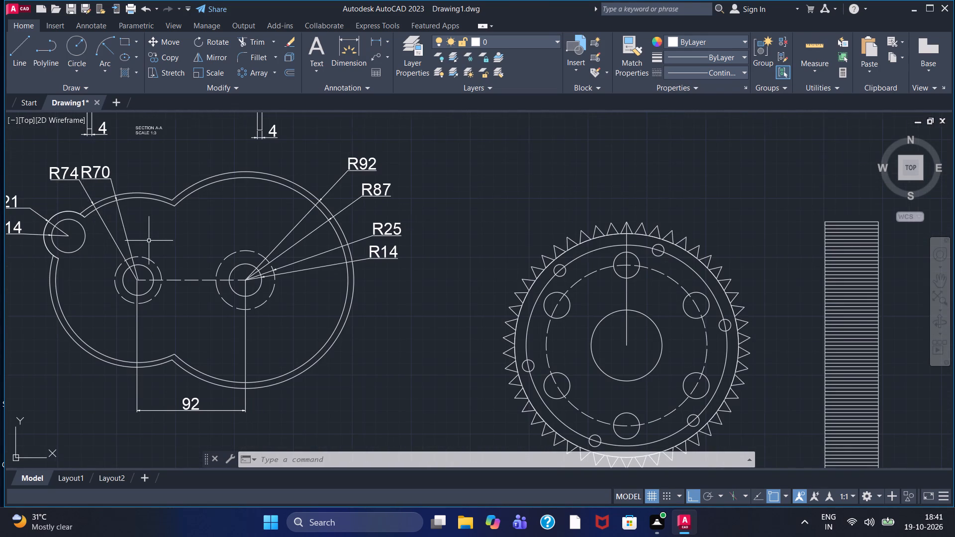
pyautogui.moveTo(155, 239); pyautogui.dragTo(171, 237, button='middle')
pyautogui.scroll(1, 171, 236)
pyautogui.moveTo(171, 236); pyautogui.dragTo(181, 240, button='middle')
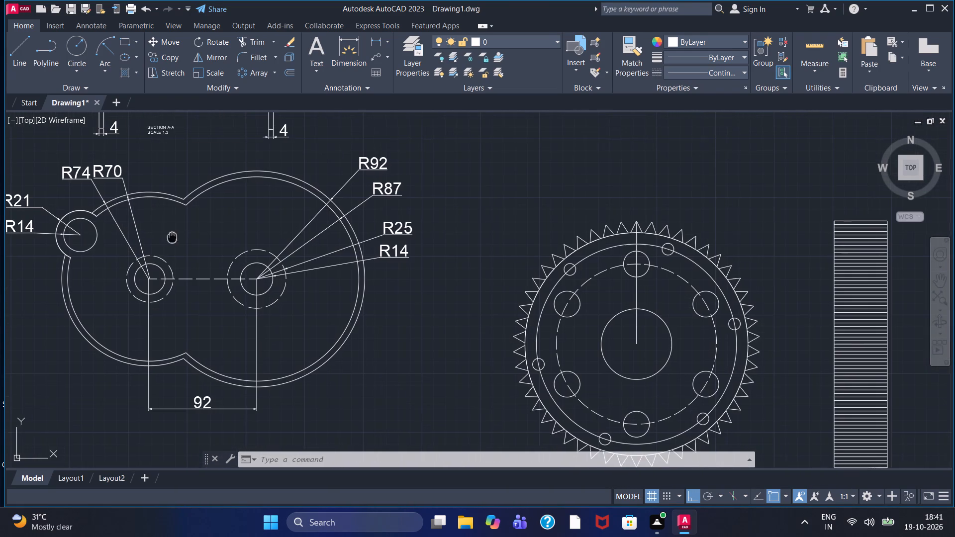
pyautogui.moveTo(181, 240); pyautogui.dragTo(206, 256, button='middle')
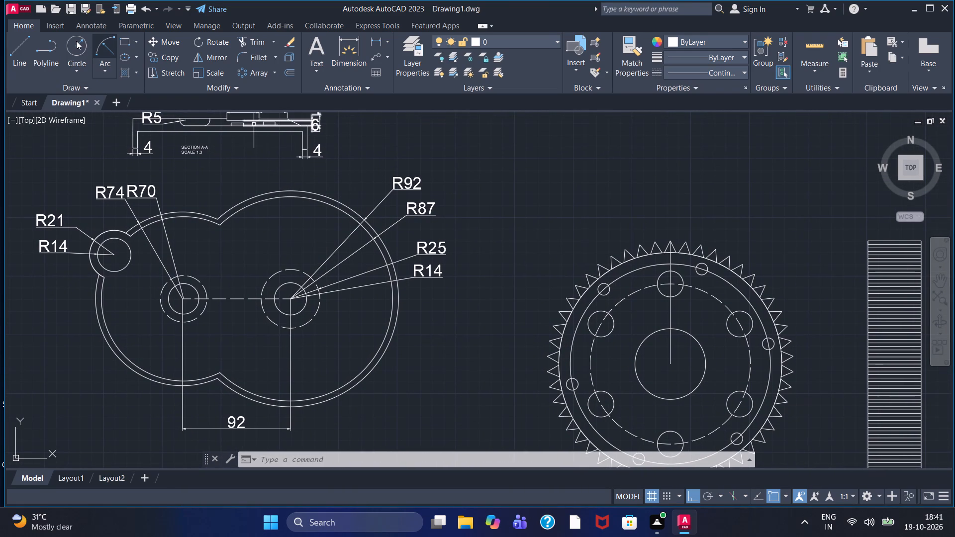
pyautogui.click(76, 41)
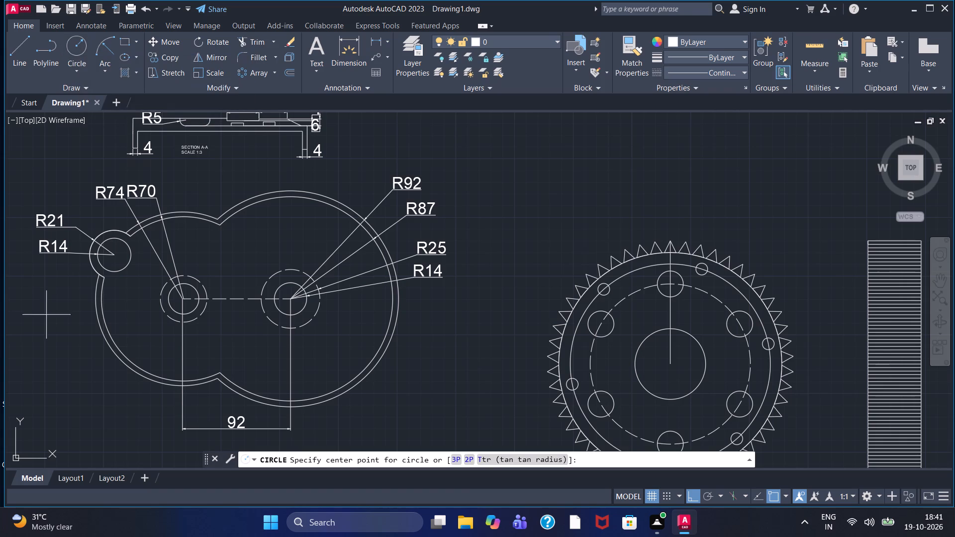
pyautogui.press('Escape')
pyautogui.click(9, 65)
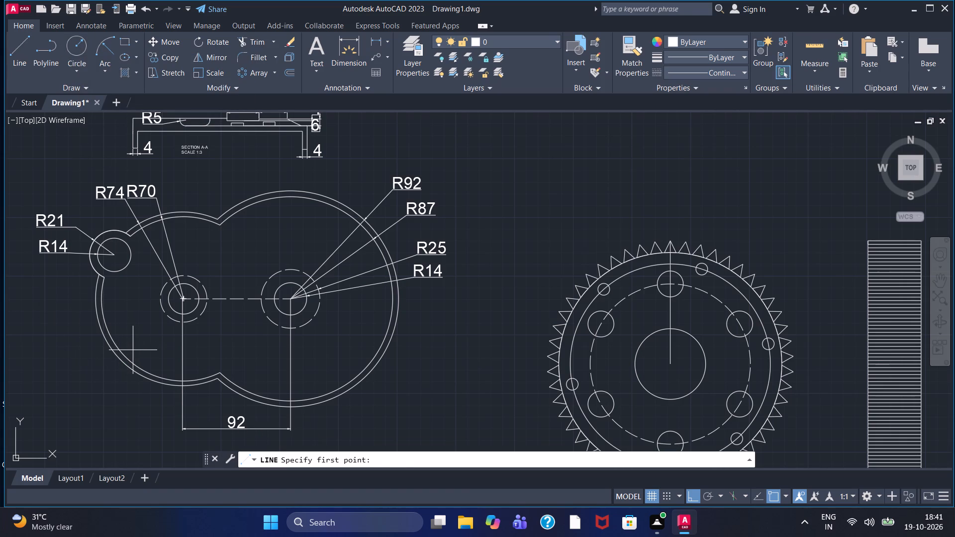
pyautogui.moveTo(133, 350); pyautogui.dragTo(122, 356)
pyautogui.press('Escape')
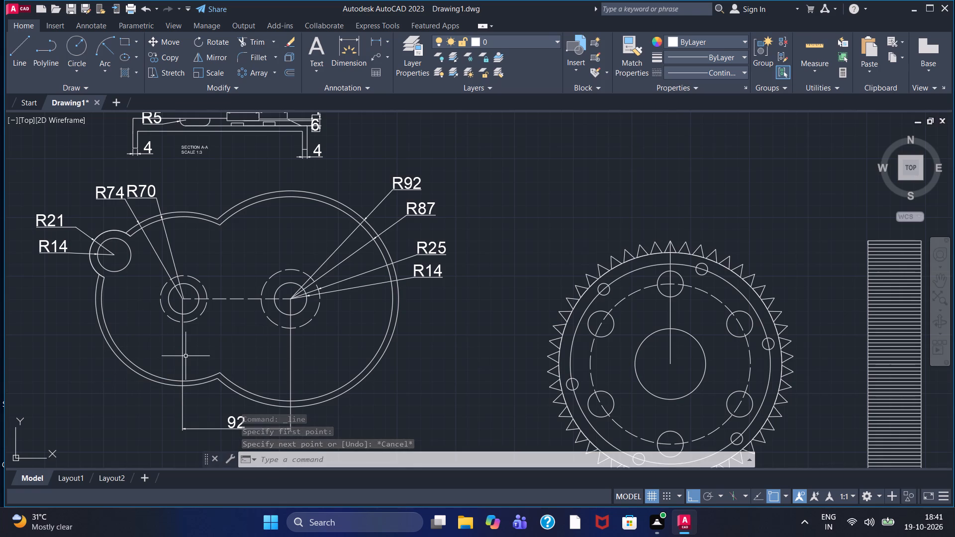
# Turn ortho off and draw a slanted line from inside the upper housing outline across its lower-left double wall.
pyautogui.press('F8')
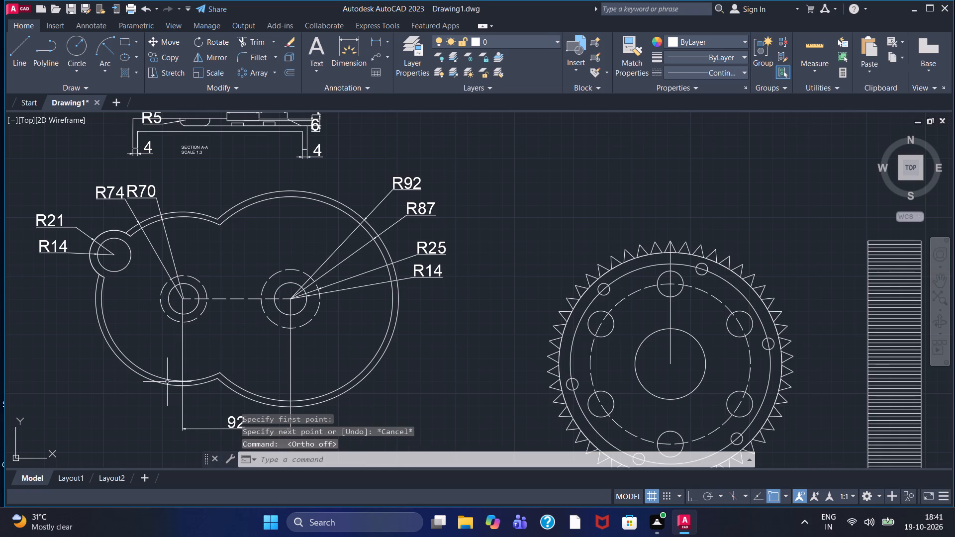
pyautogui.click(17, 67)
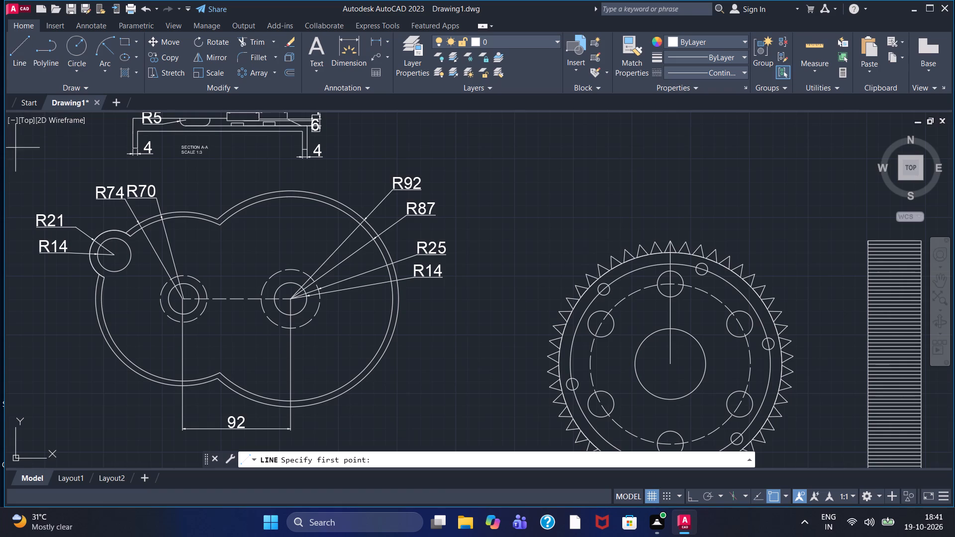
pyautogui.click(146, 340)
pyautogui.click(112, 389)
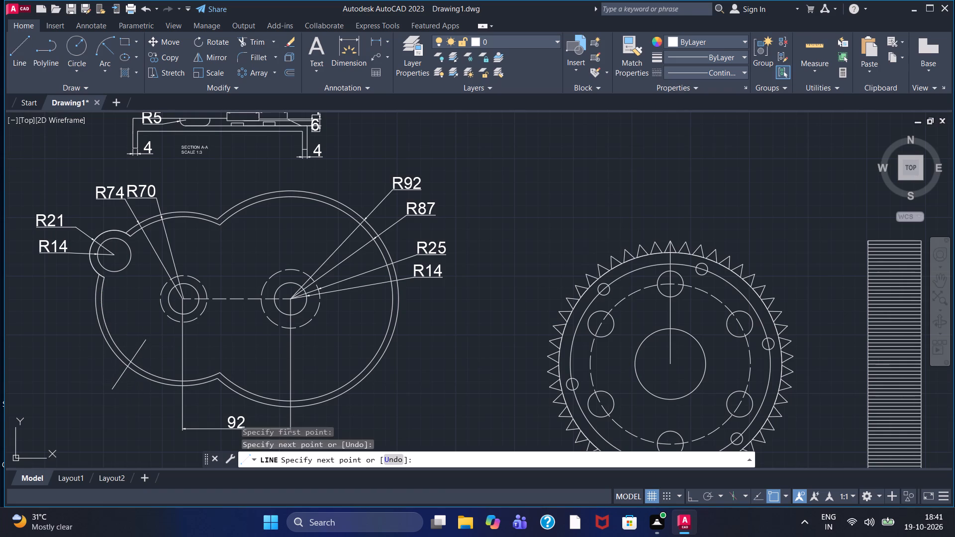
pyautogui.press('Escape')
# Draw a short line crossing the slanted line near its outer end, outside the housing wall.
pyautogui.scroll(2, 97, 358)
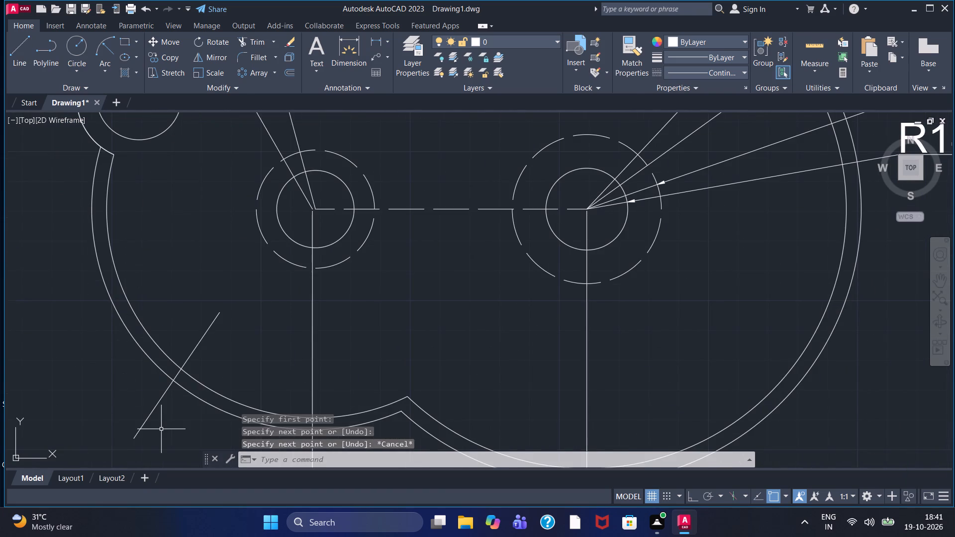
pyautogui.scroll(1, 161, 429)
pyautogui.moveTo(162, 426); pyautogui.dragTo(147, 385, button='middle')
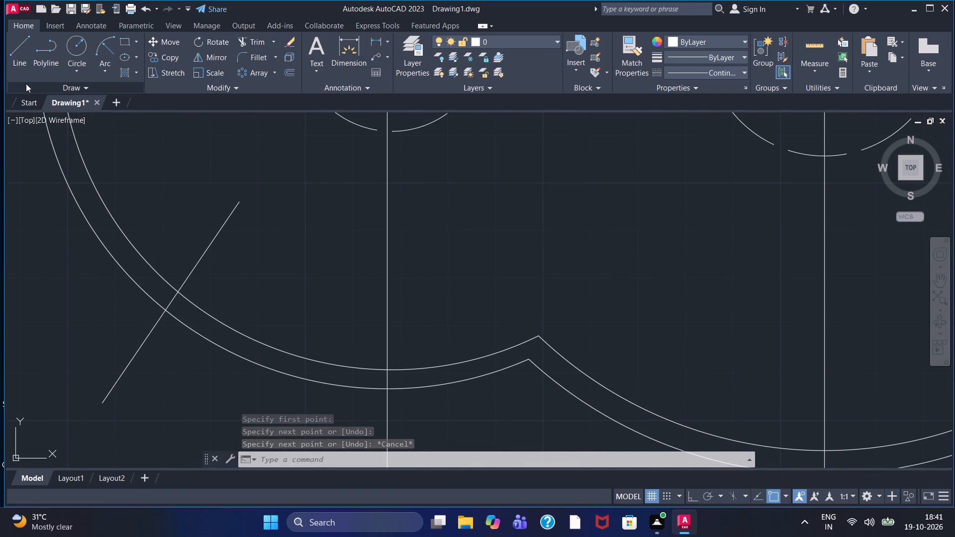
pyautogui.click(27, 72)
pyautogui.click(103, 348)
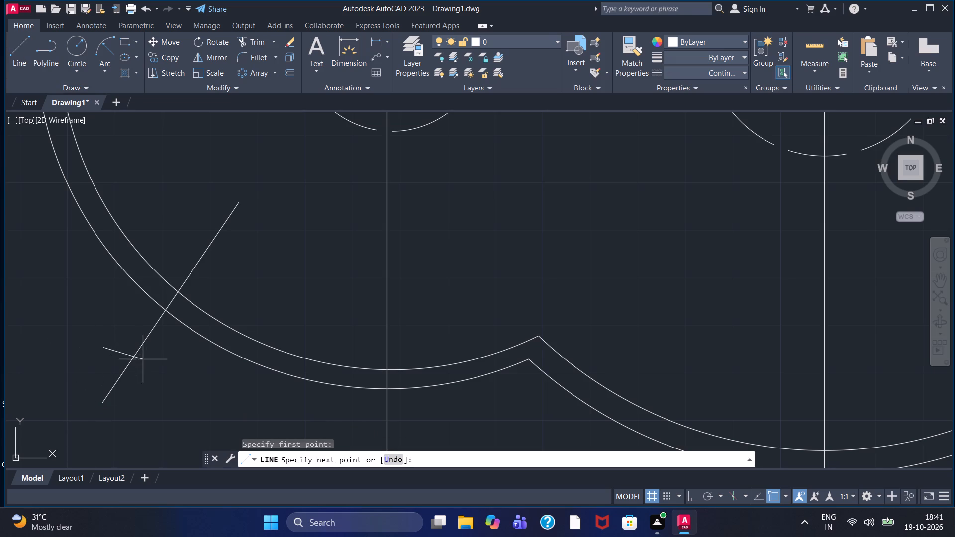
pyautogui.click(151, 377)
pyautogui.press('Escape')
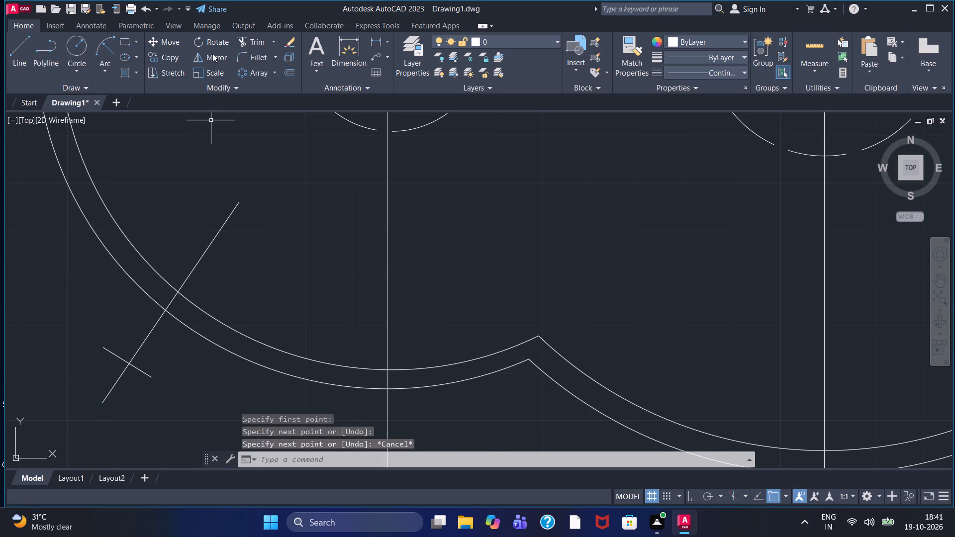
# Trim the slanted line's outer end and the short cross line's left half back to their intersection.
pyautogui.click(253, 40)
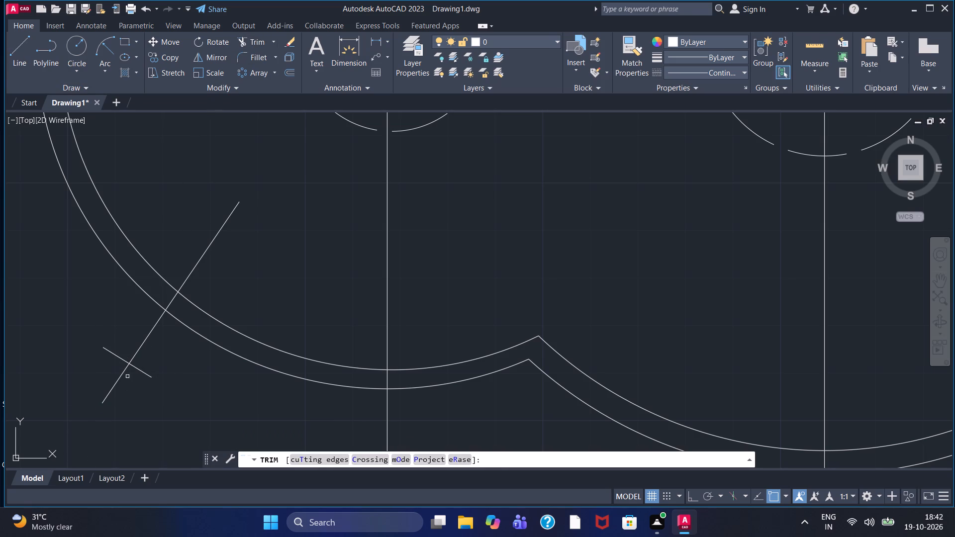
pyautogui.click(118, 375)
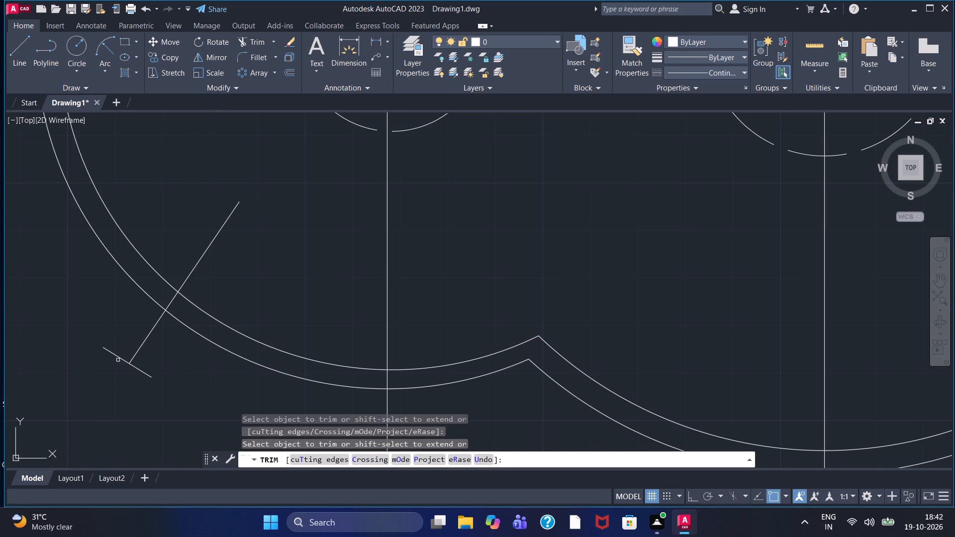
pyautogui.click(118, 358)
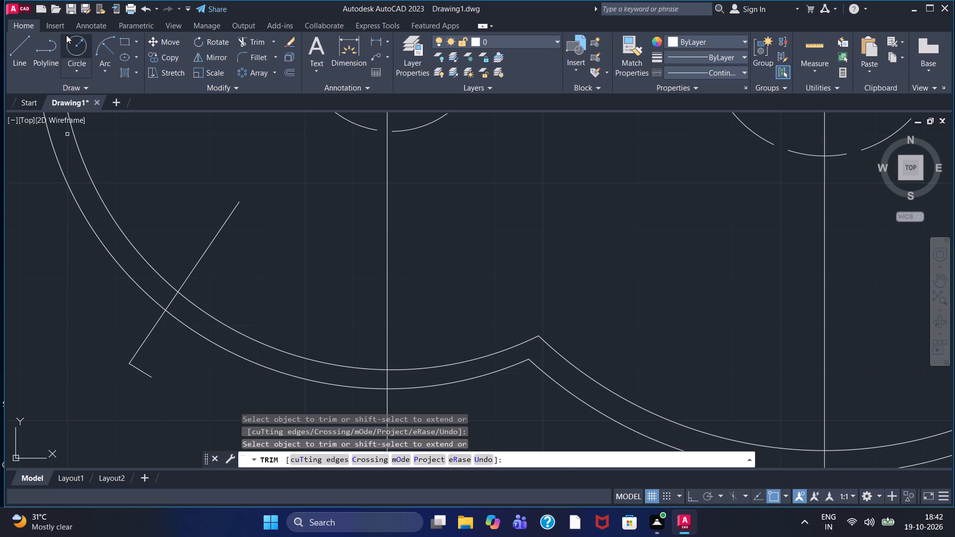
# Draw a small circle centred on the corner of the two trimmed lines, reaching just past the short line's end.
pyautogui.click(71, 45)
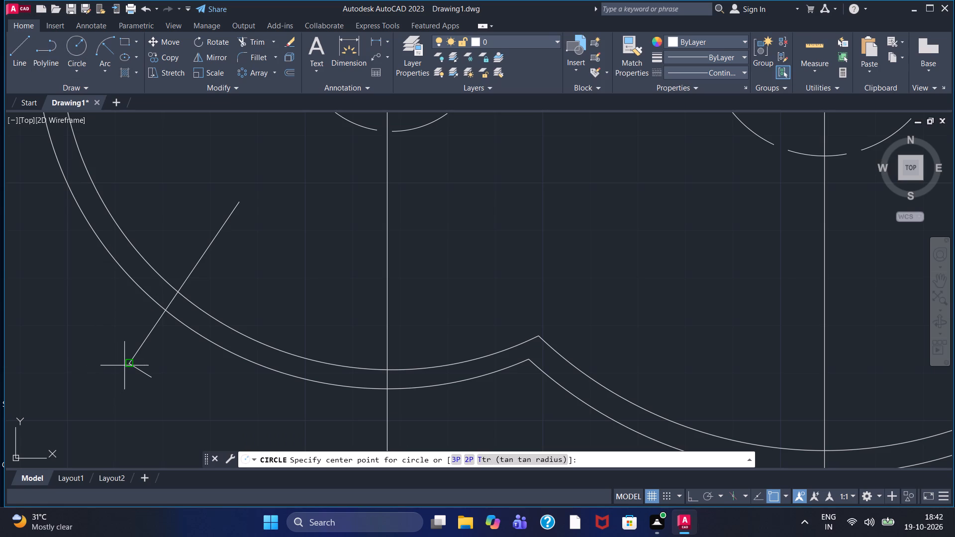
pyautogui.click(129, 363)
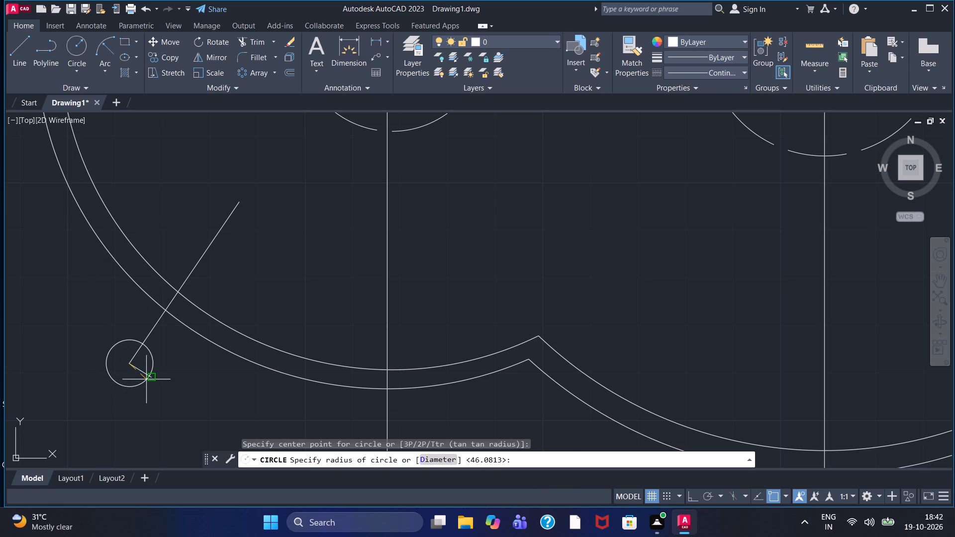
pyautogui.click(148, 381)
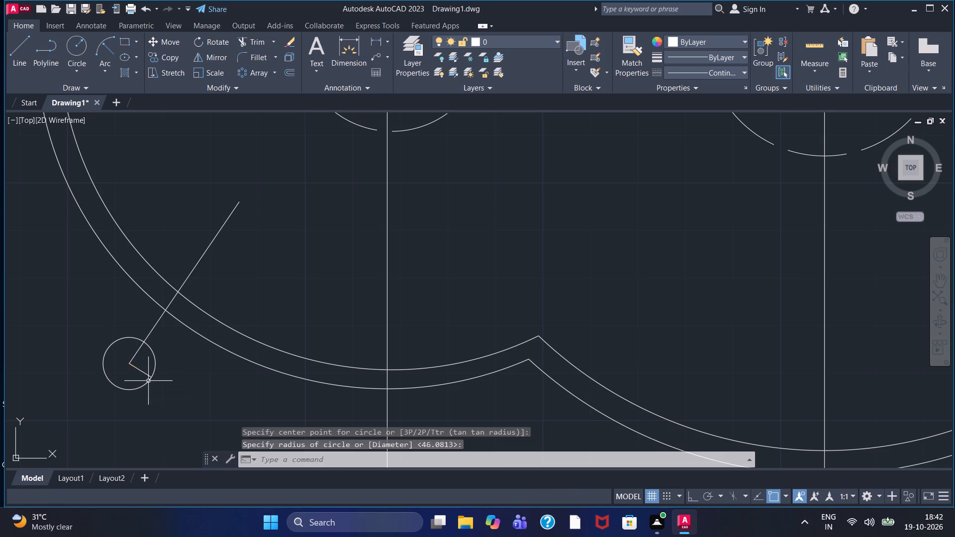
pyautogui.press('Escape')
# Draw a line from the small circle's centre up and left to just beyond its edge.
pyautogui.click(13, 48)
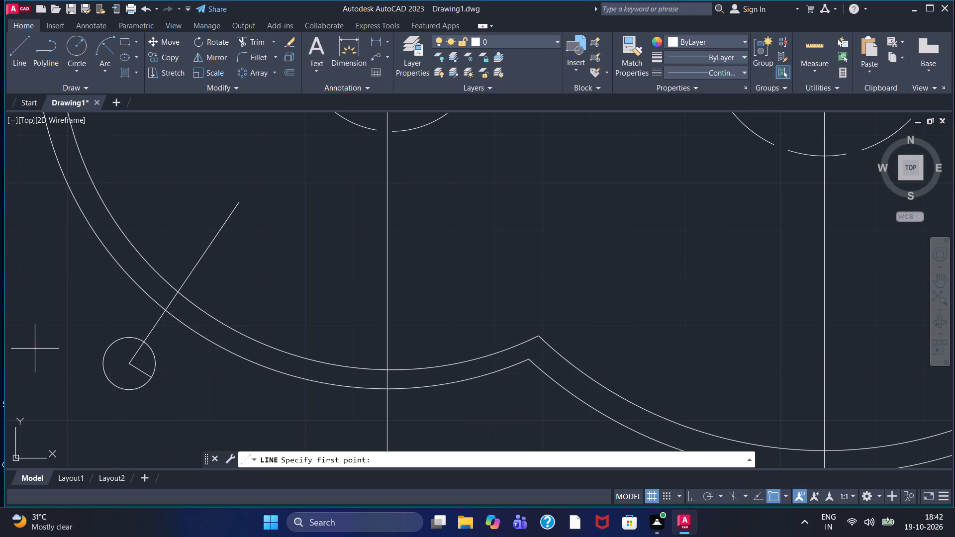
pyautogui.click(22, 66)
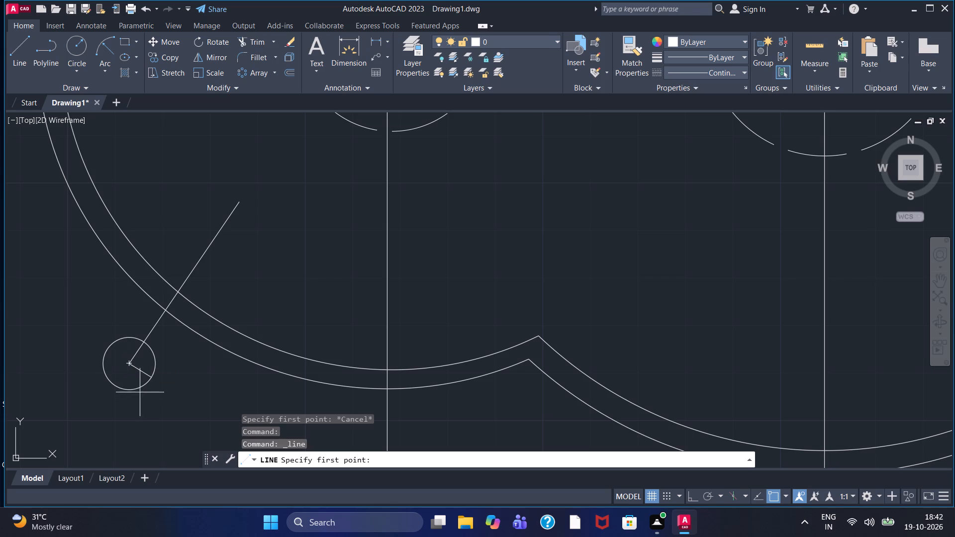
pyautogui.click(128, 371)
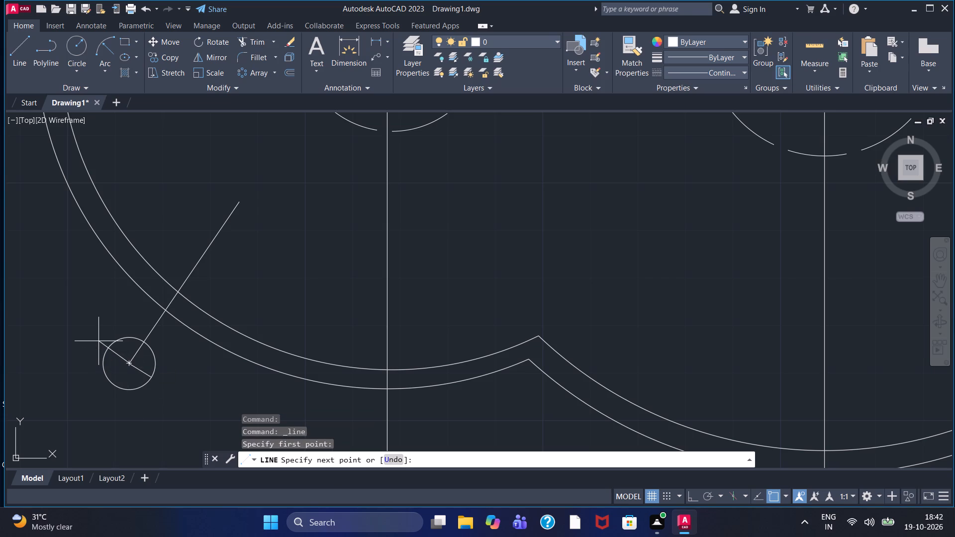
pyautogui.click(98, 341)
pyautogui.press('Escape')
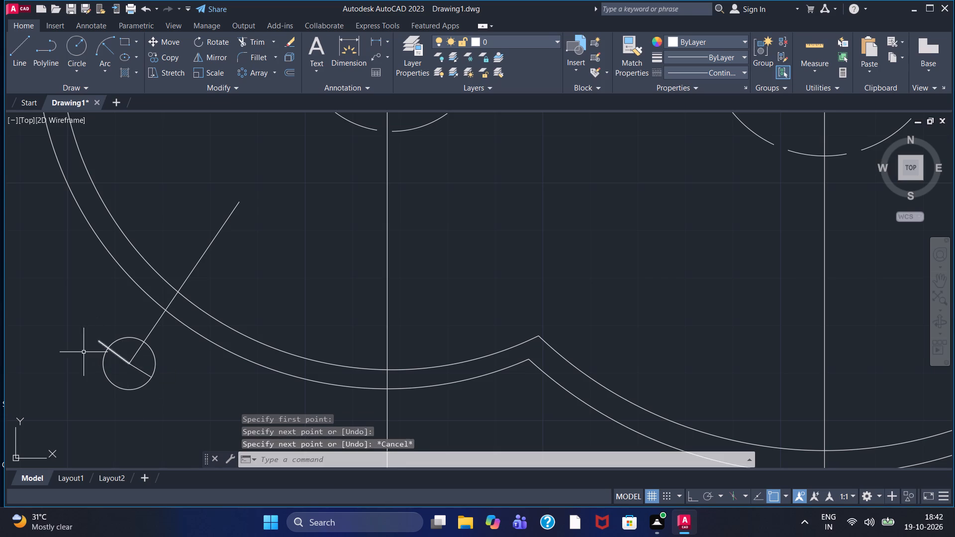
# Trim the end of the up-left line that extends beyond the small circle outside the housing wall.
pyautogui.scroll(1, 95, 303)
pyautogui.moveTo(85, 312); pyautogui.dragTo(70, 262, button='middle')
pyautogui.click(20, 69)
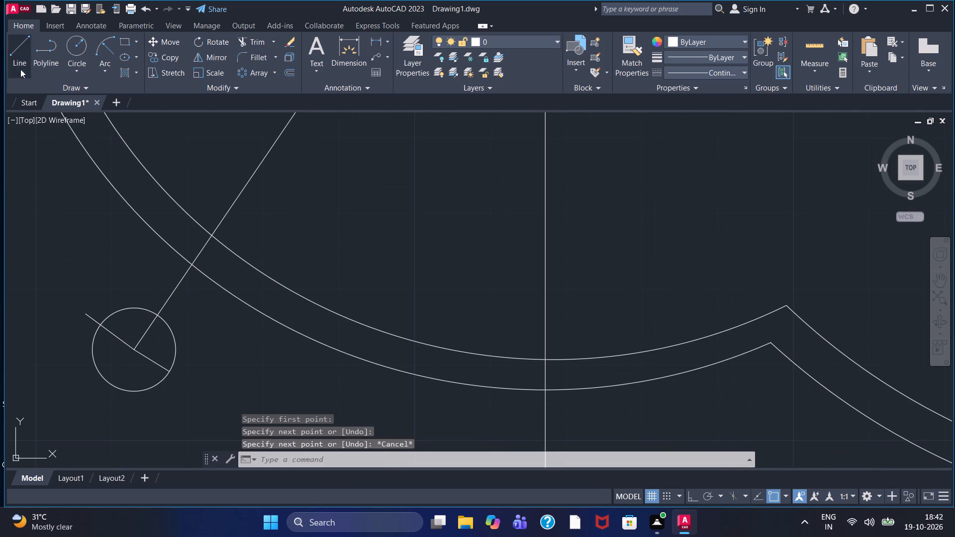
pyautogui.press('Escape')
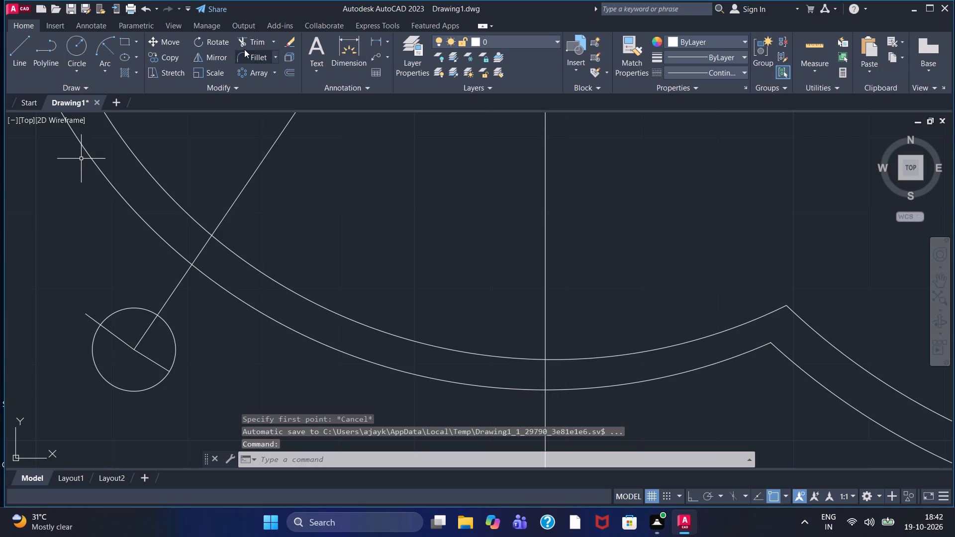
pyautogui.click(253, 41)
pyautogui.moveTo(99, 307); pyautogui.dragTo(76, 327)
pyautogui.moveTo(15, 68); pyautogui.dragTo(19, 85)
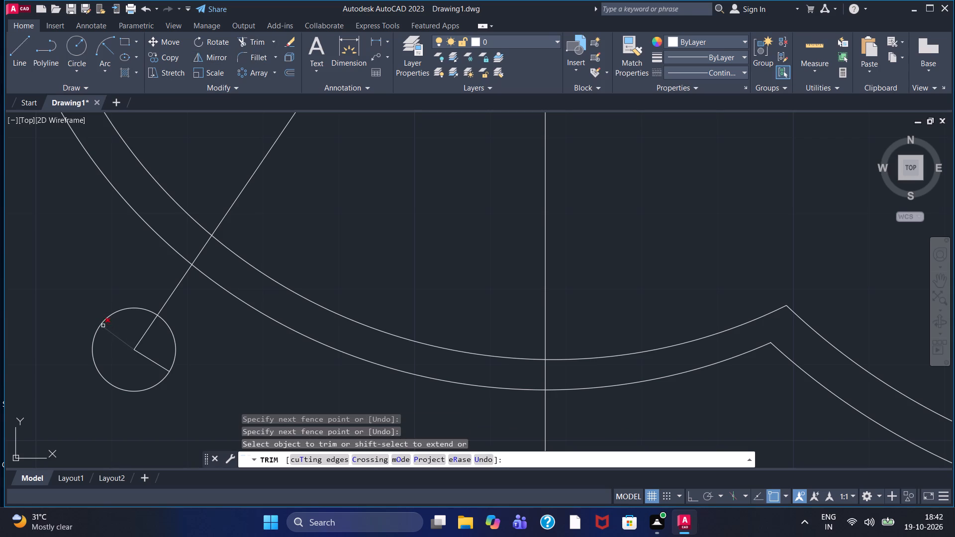
pyautogui.press('Escape')
# Draw two lines from the cross line's ends on the small circle, alongside the slanted centre line, across both wall arcs.
pyautogui.click(19, 72)
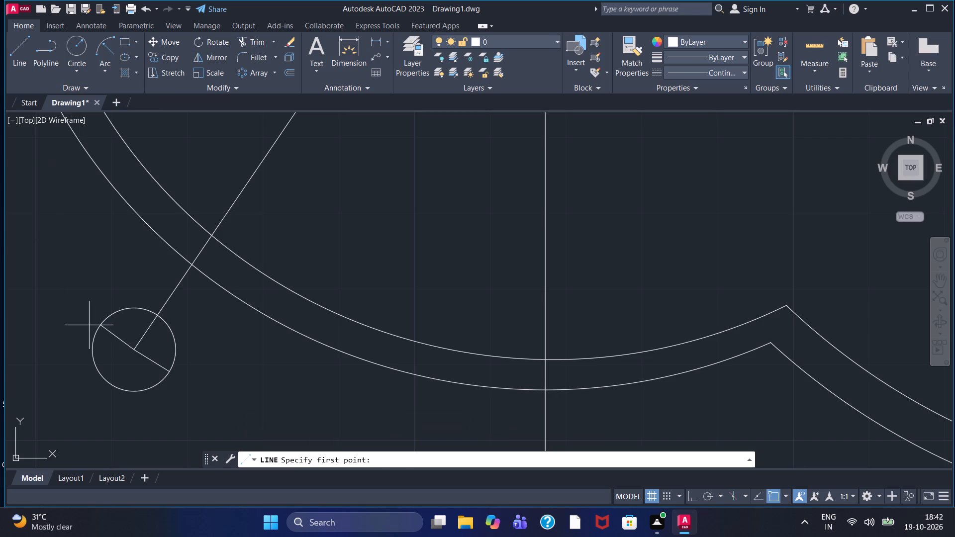
pyautogui.click(104, 322)
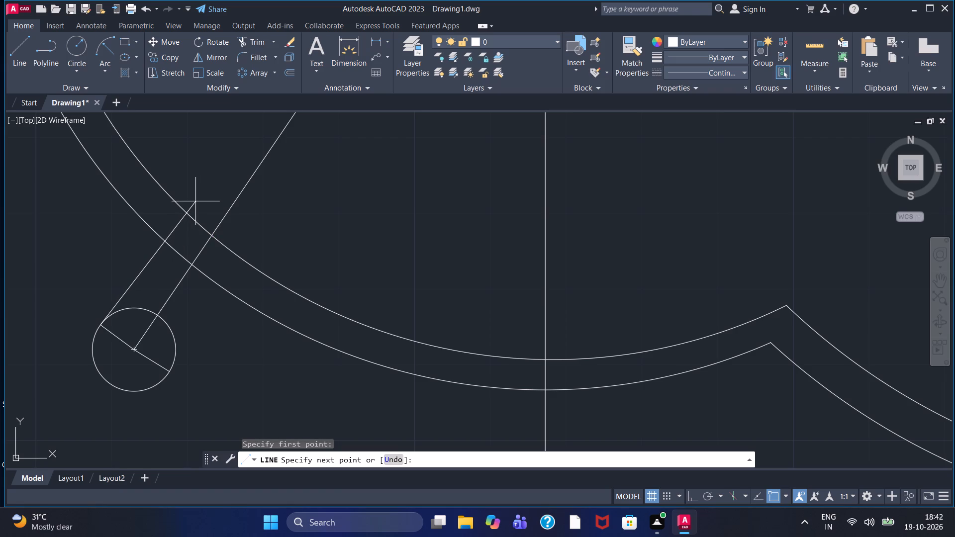
pyautogui.press('F8')
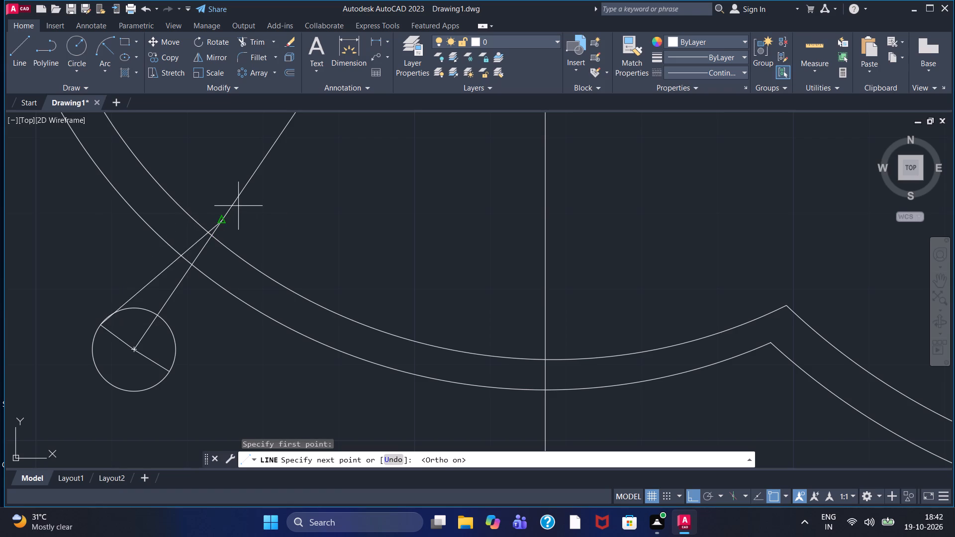
pyautogui.press('F8')
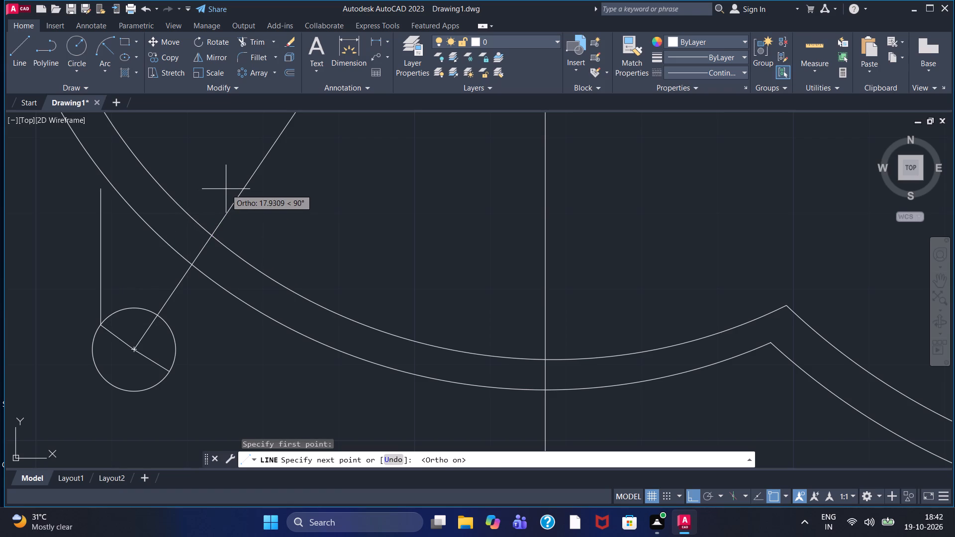
pyautogui.click(197, 172)
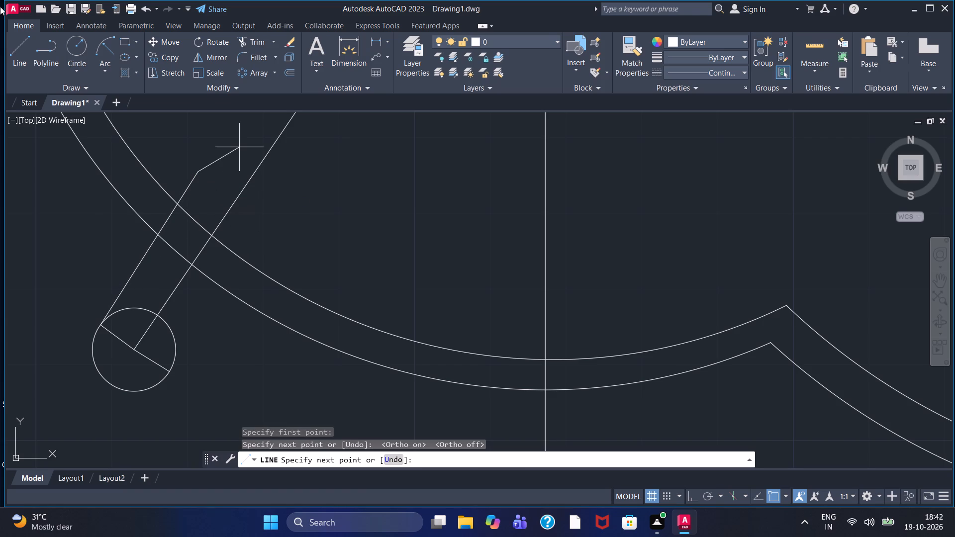
pyautogui.click(17, 61)
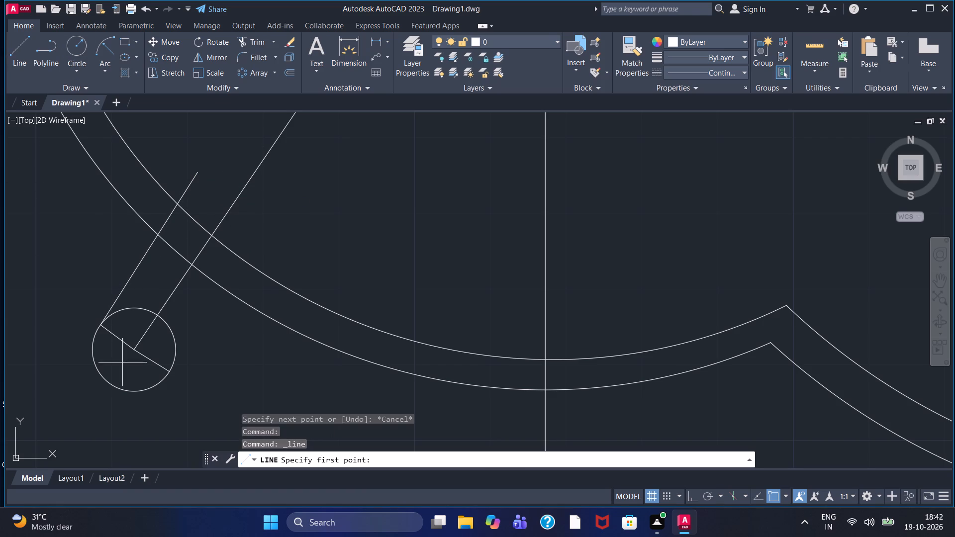
pyautogui.click(169, 374)
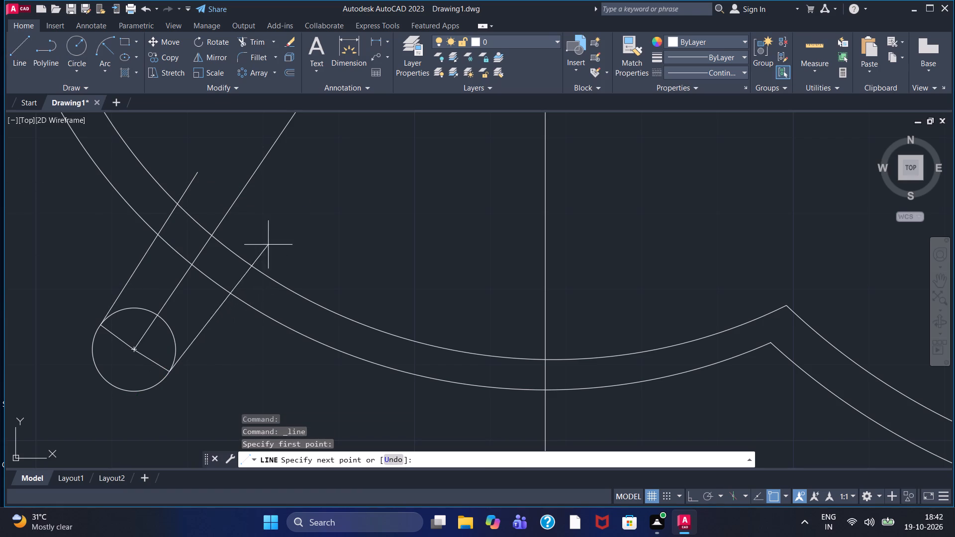
pyautogui.click(283, 203)
pyautogui.press('Escape')
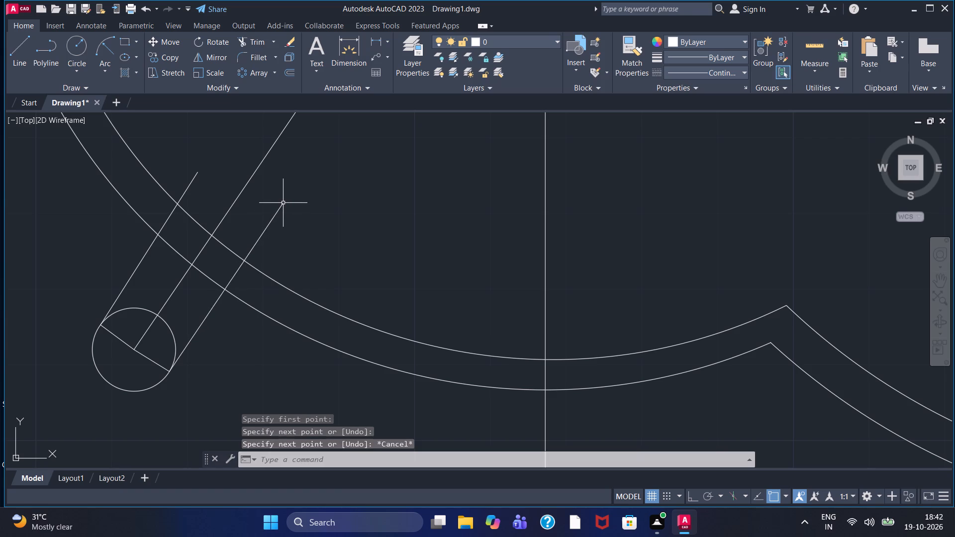
# Trim the inner ends of the three slanted lines back to the inner arc of the housing wall.
pyautogui.click(251, 41)
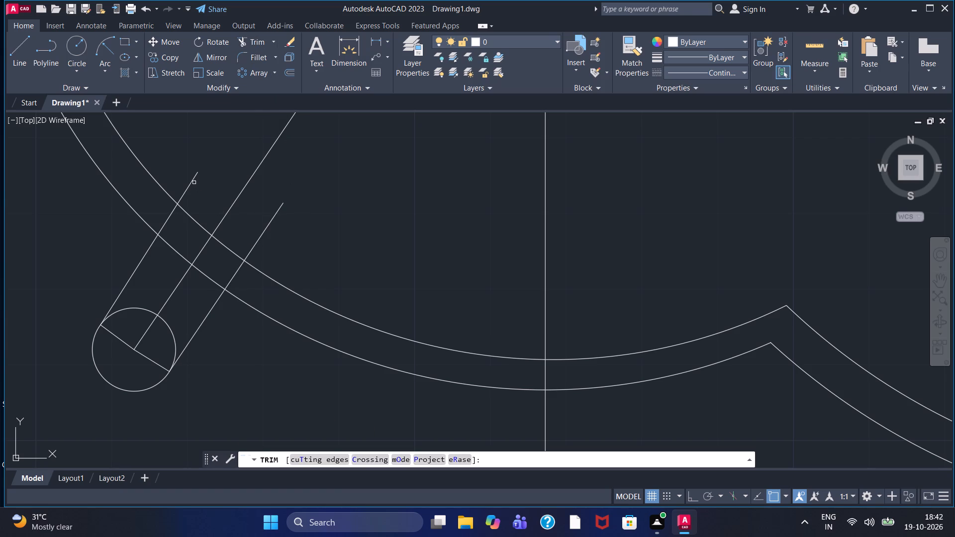
pyautogui.moveTo(189, 177); pyautogui.dragTo(194, 182)
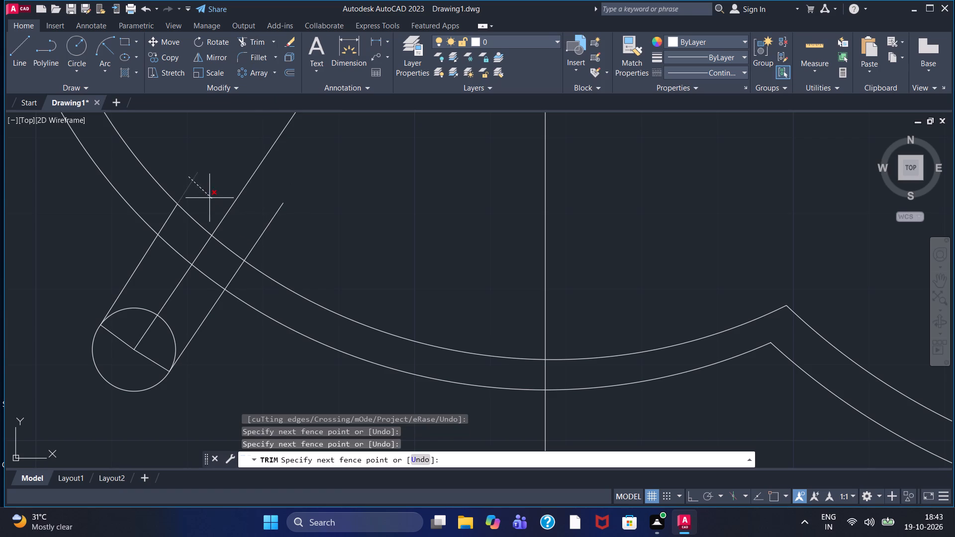
pyautogui.click(193, 187)
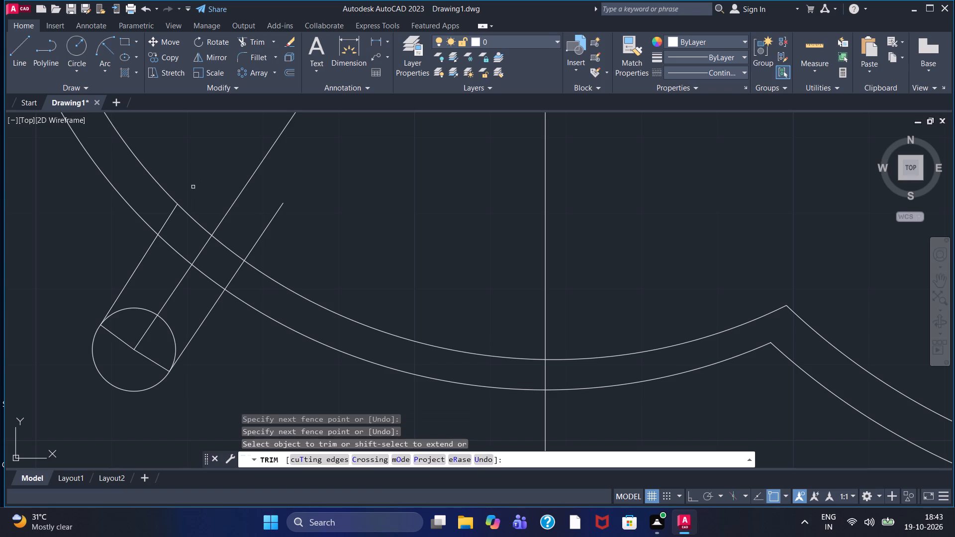
pyautogui.moveTo(250, 231); pyautogui.dragTo(267, 245)
pyautogui.scroll(1, 267, 245)
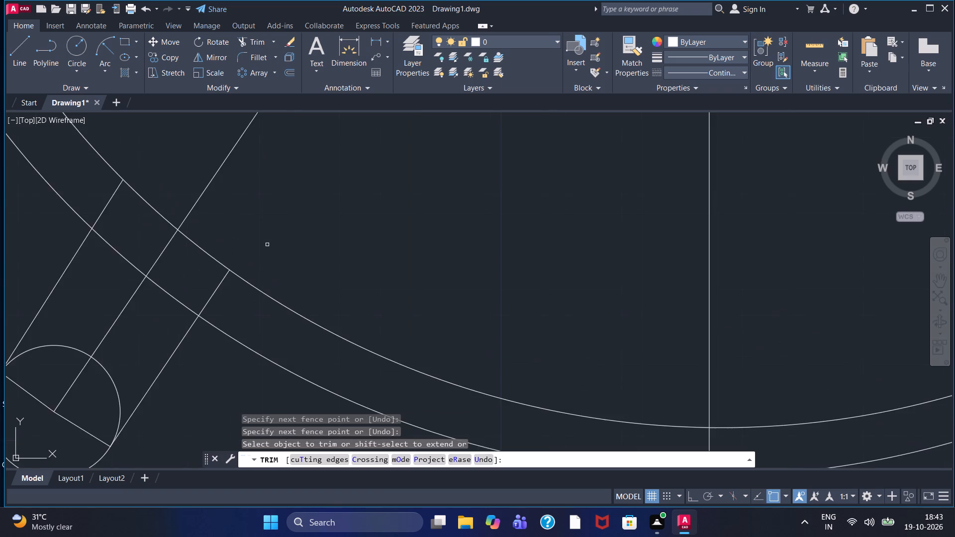
pyautogui.scroll(-2, 267, 245)
pyautogui.moveTo(236, 191); pyautogui.dragTo(252, 215)
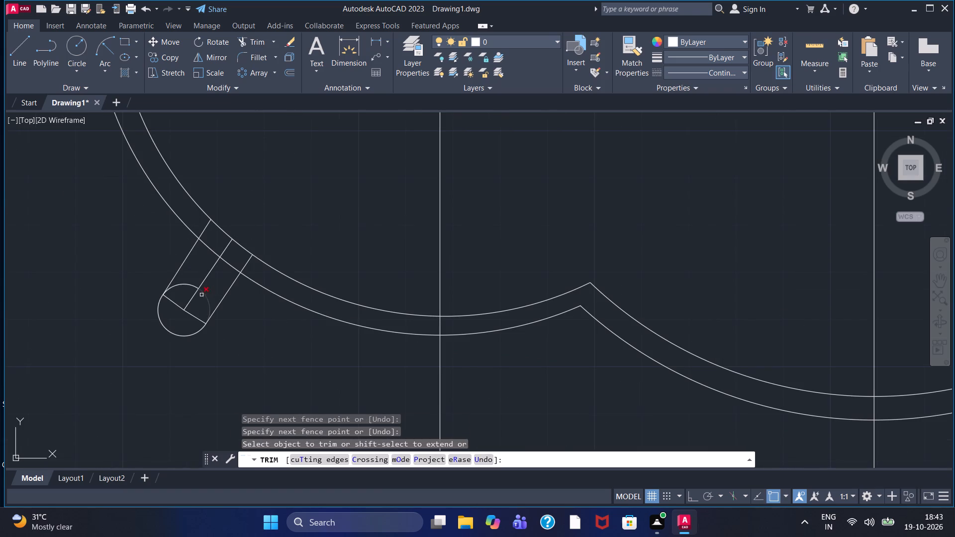
# Clear the lug's interior by trimming the circle's inner part, the centre line, the outer wall arc and the cross lines.
pyautogui.click(191, 285)
pyautogui.click(205, 298)
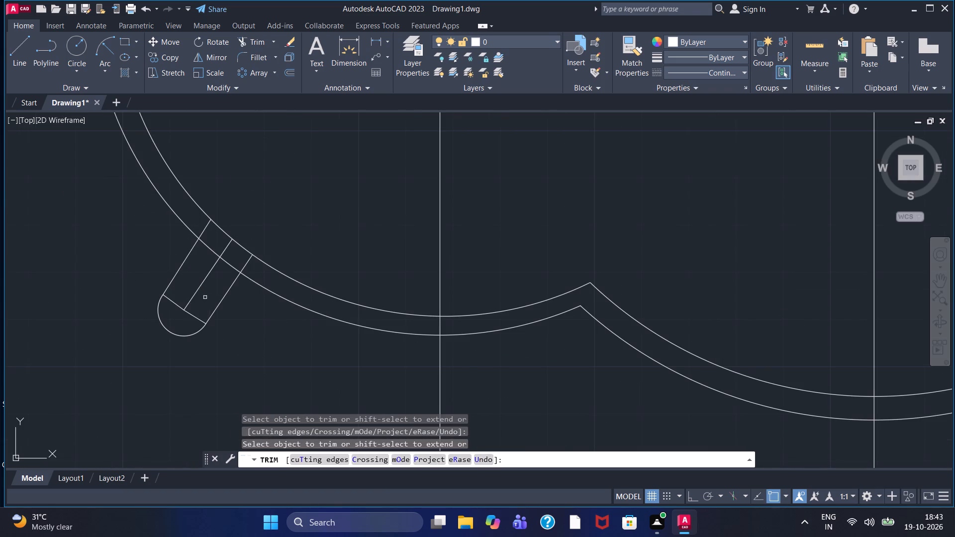
pyautogui.click(204, 278)
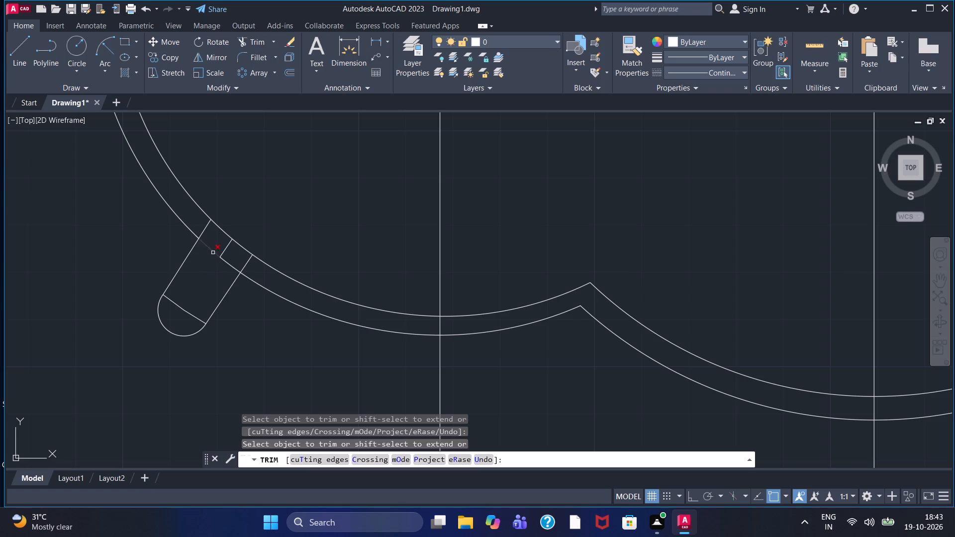
pyautogui.click(213, 253)
pyautogui.click(221, 252)
pyautogui.click(223, 261)
pyautogui.click(190, 314)
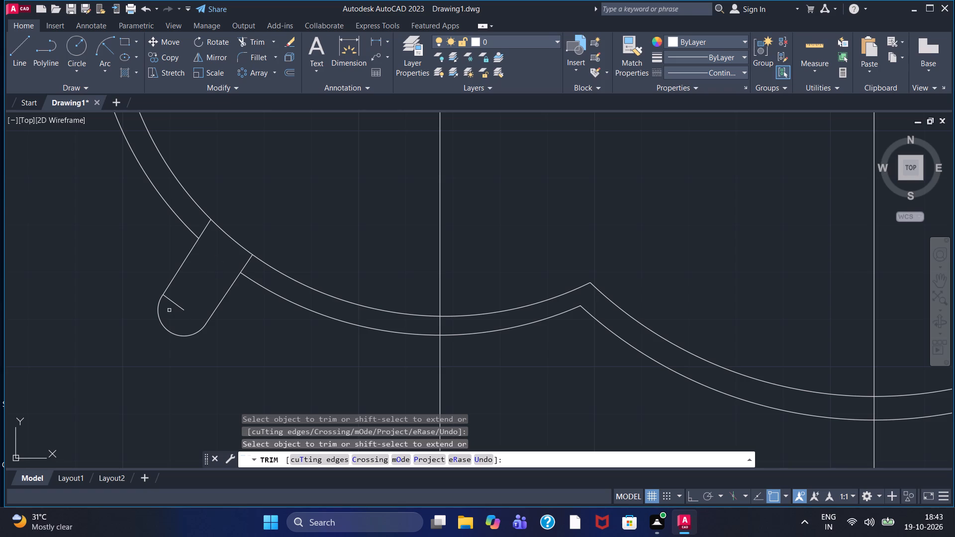
pyautogui.click(174, 301)
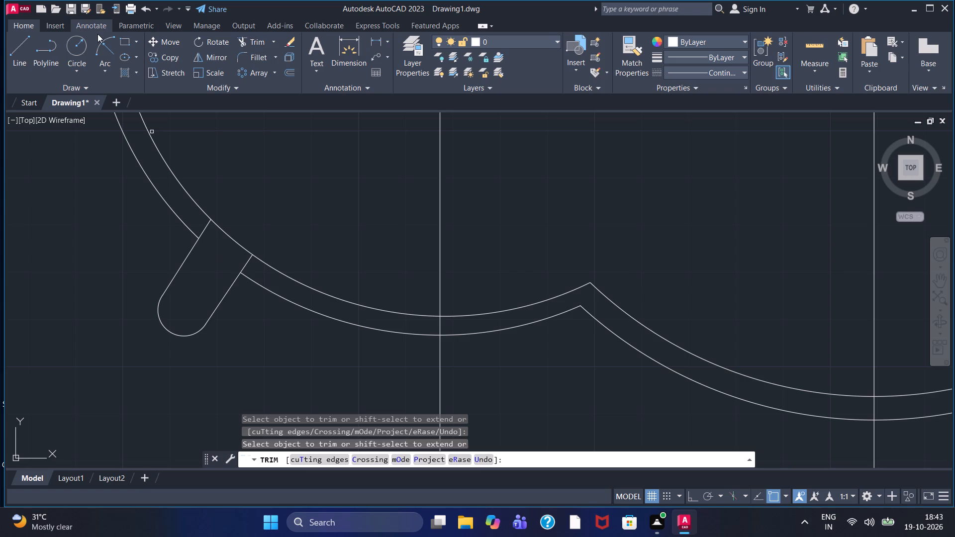
# Draw a hole of about 2.1 radius concentric with the lug's rounded end.
pyautogui.click(85, 42)
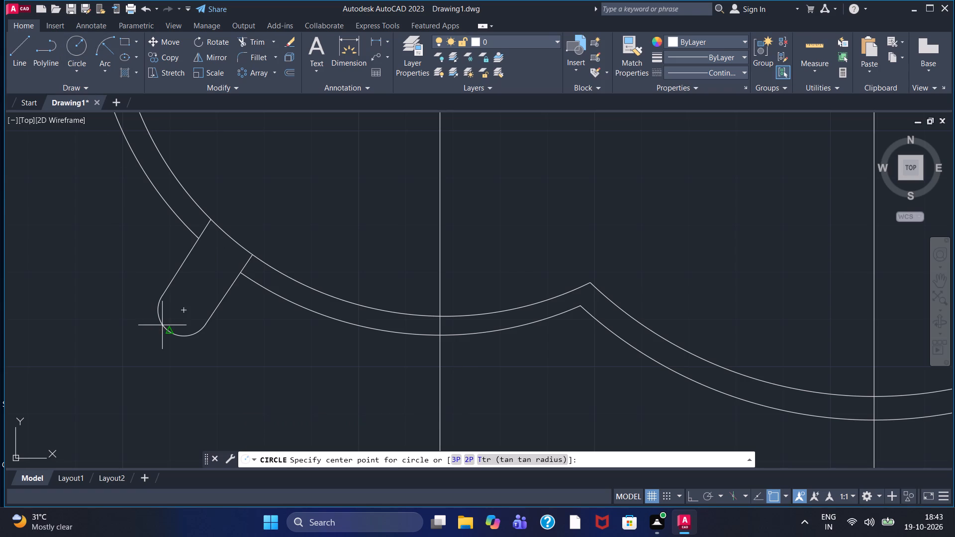
pyautogui.click(184, 314)
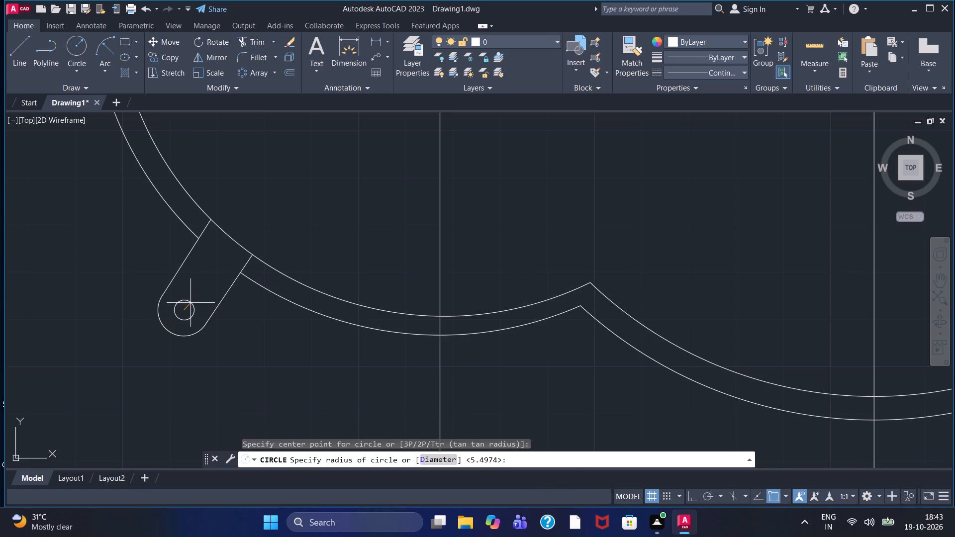
pyautogui.click(191, 304)
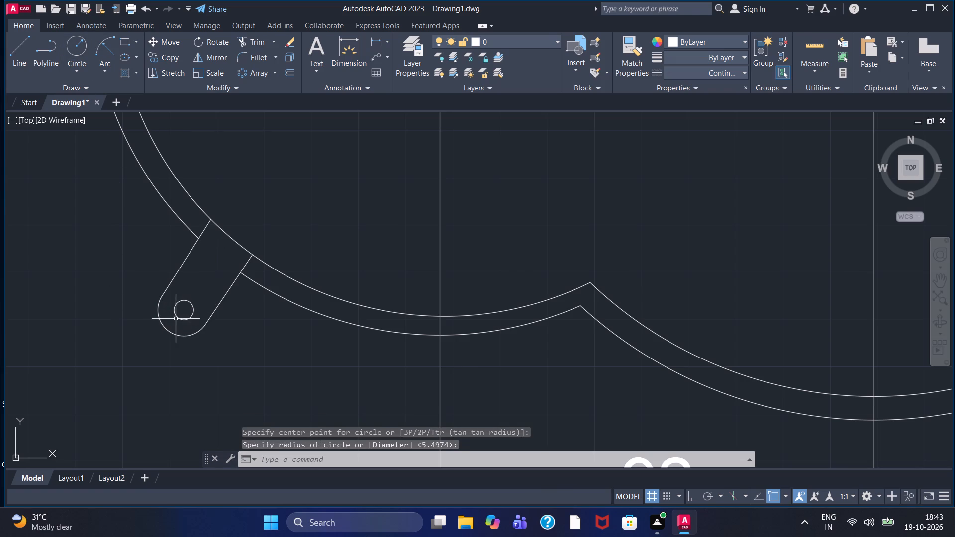
pyautogui.press('Escape')
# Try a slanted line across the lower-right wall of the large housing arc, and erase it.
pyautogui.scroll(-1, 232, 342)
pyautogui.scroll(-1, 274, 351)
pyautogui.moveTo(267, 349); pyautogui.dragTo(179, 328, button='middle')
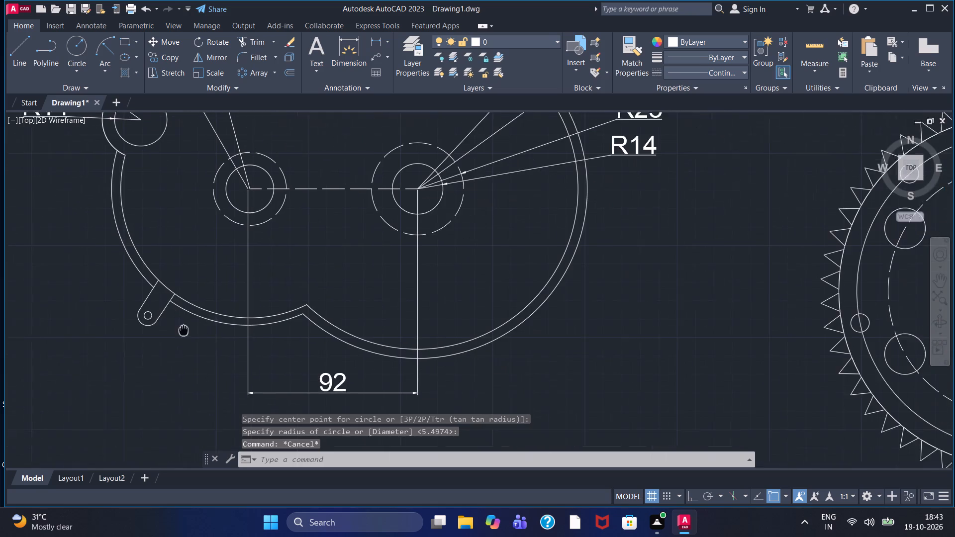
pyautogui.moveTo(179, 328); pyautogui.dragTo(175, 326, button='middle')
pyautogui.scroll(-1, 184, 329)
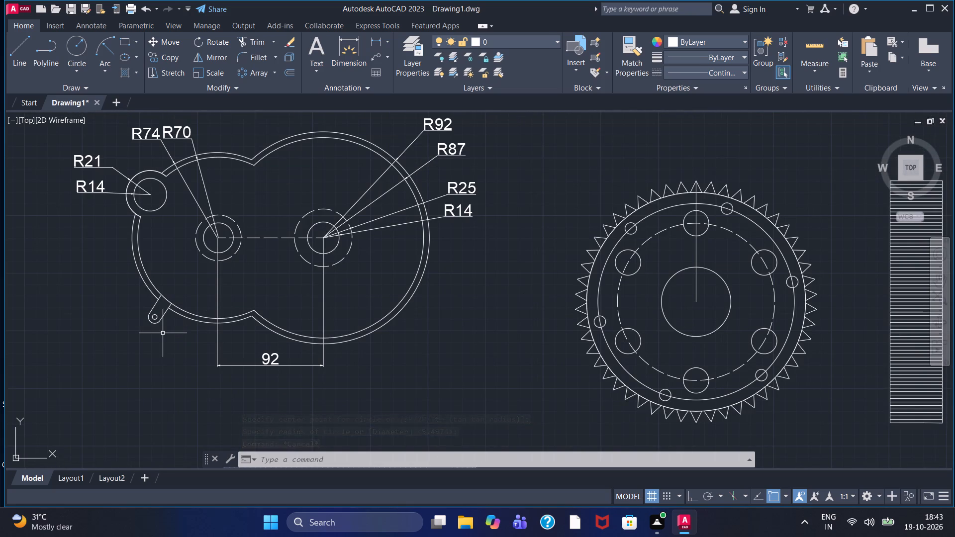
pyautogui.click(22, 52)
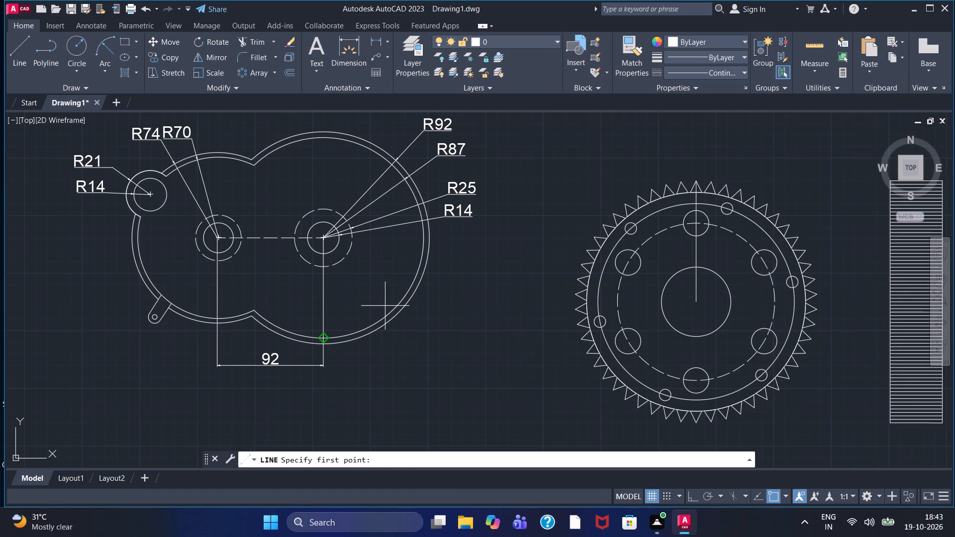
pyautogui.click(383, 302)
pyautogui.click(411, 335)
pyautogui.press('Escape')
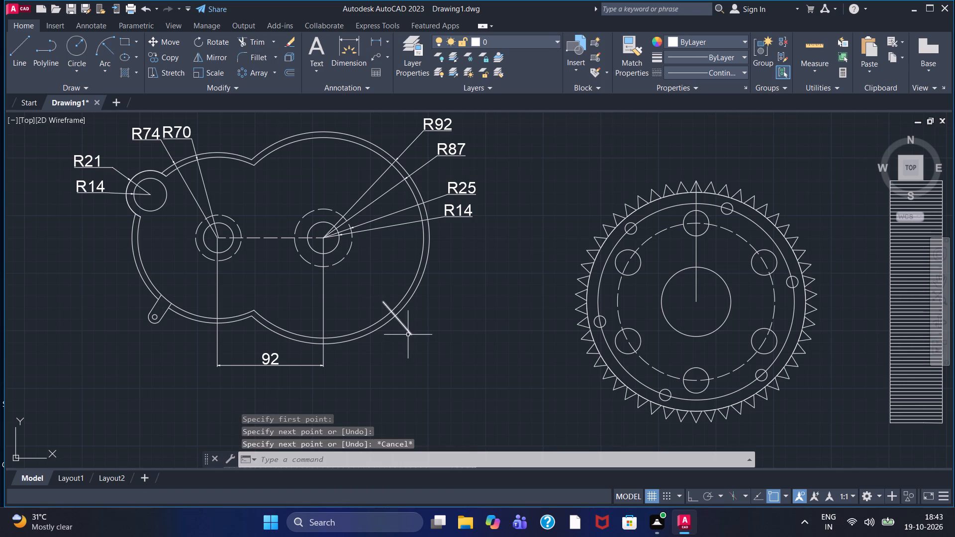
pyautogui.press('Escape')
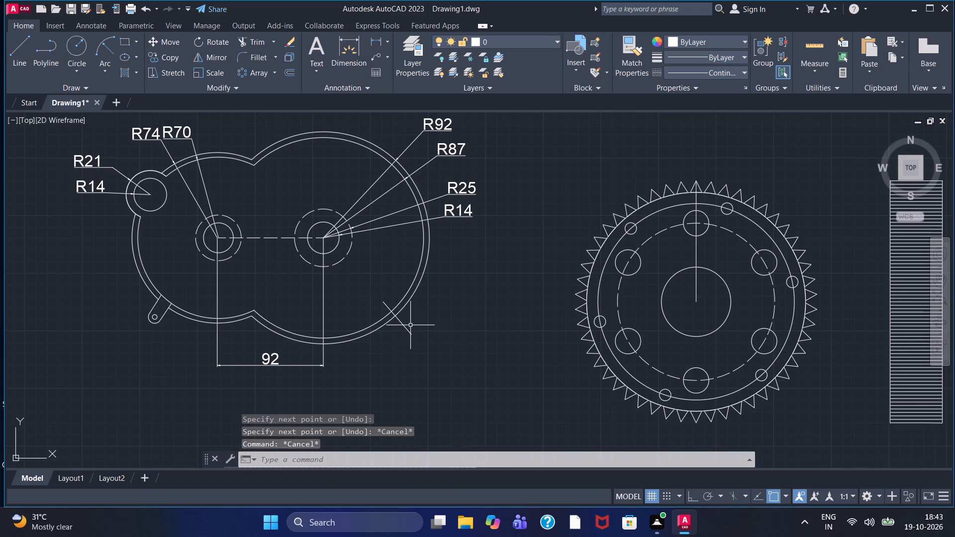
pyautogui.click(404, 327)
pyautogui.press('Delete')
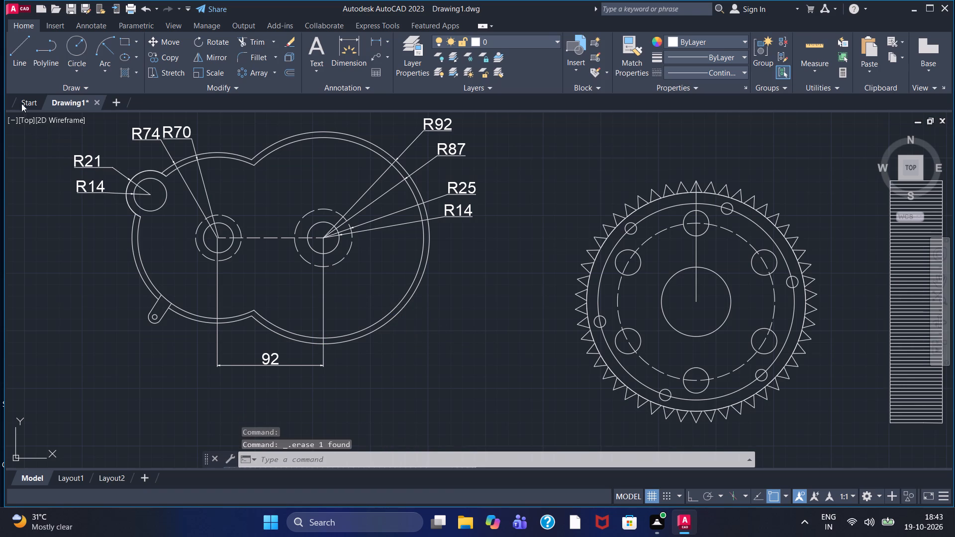
# Draw a short slanted line across the lower-right wall of the large housing arc, ending just outside it.
pyautogui.click(19, 60)
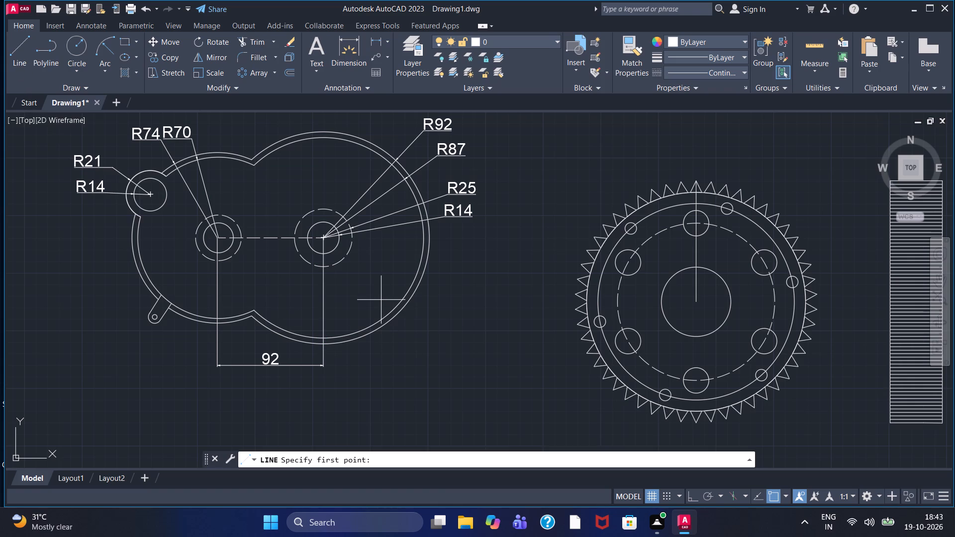
pyautogui.click(381, 300)
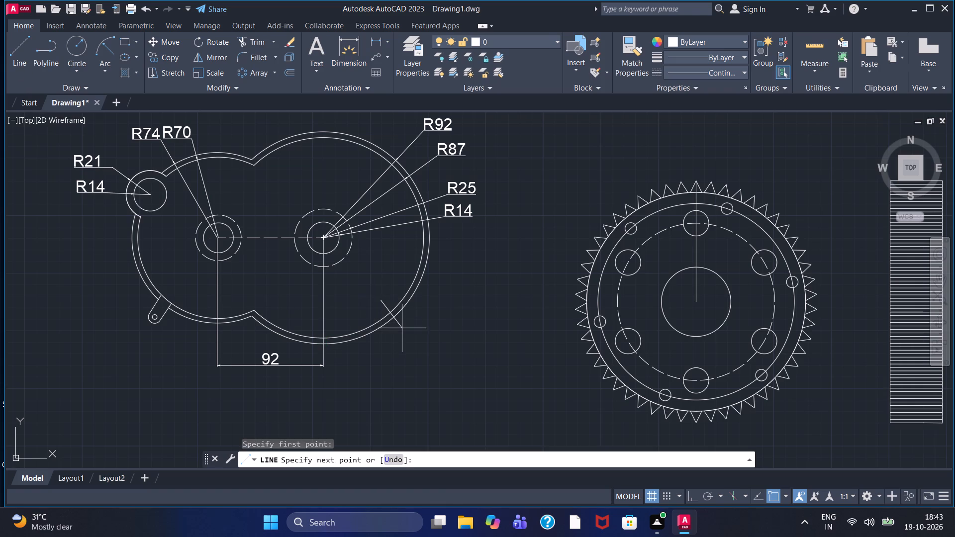
pyautogui.click(403, 331)
pyautogui.press('Escape')
# Draw a small circle centred on the slanted line's outer end, just outside the large arc's wall.
pyautogui.scroll(1, 393, 333)
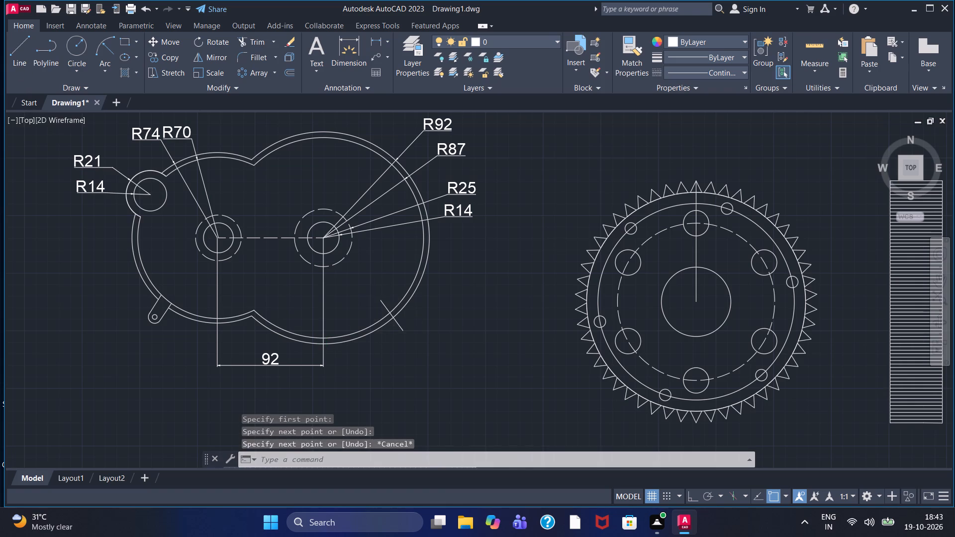
pyautogui.click(68, 39)
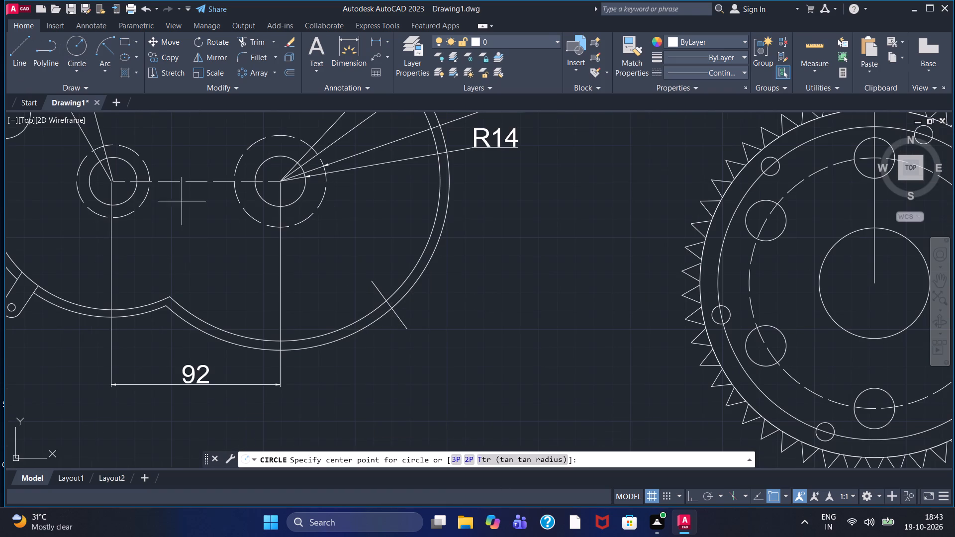
pyautogui.click(409, 332)
pyautogui.click(412, 342)
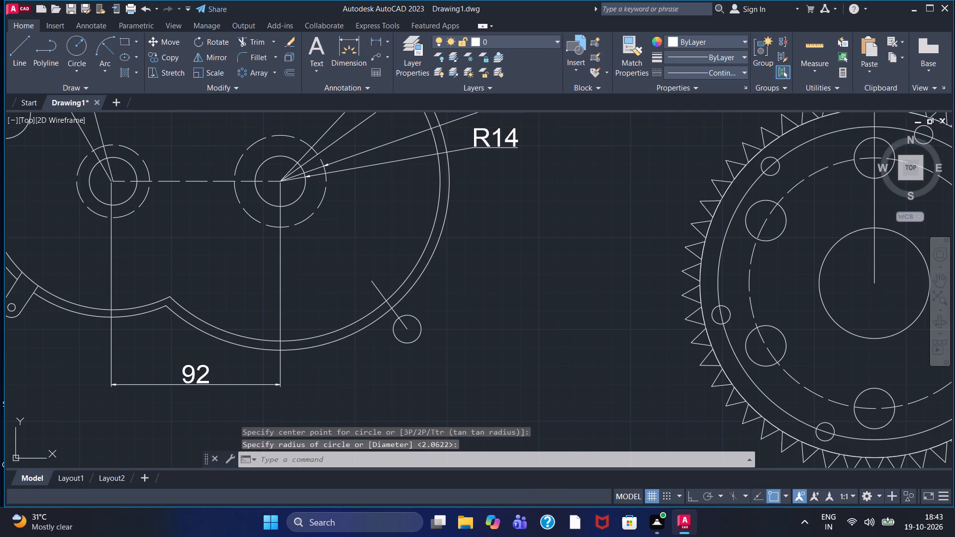
# Draw a slanted cross line through the small circle's centre, roughly perpendicular to the existing slanted line and overhanging the circle both ways.
pyautogui.press('Escape')
pyautogui.click(21, 53)
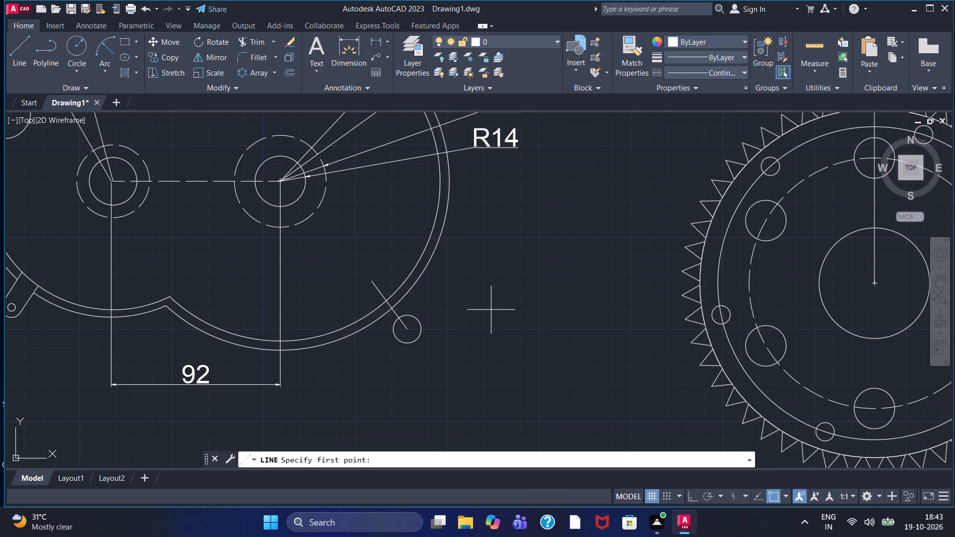
pyautogui.click(409, 328)
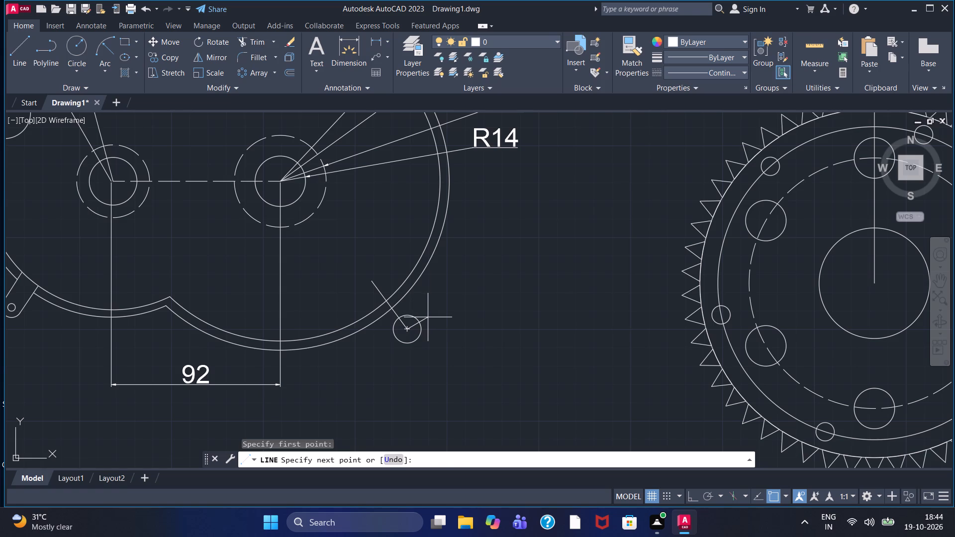
pyautogui.press('F8')
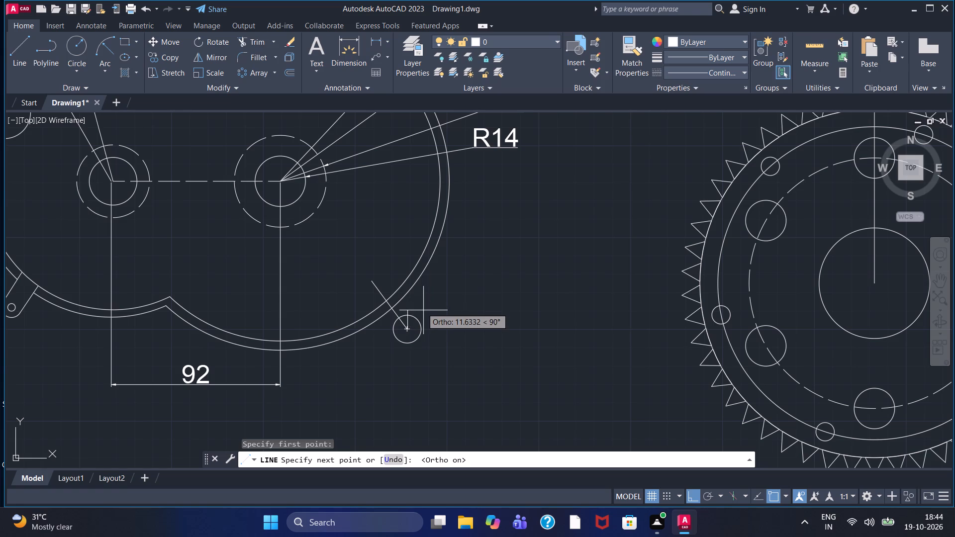
pyautogui.press('F8')
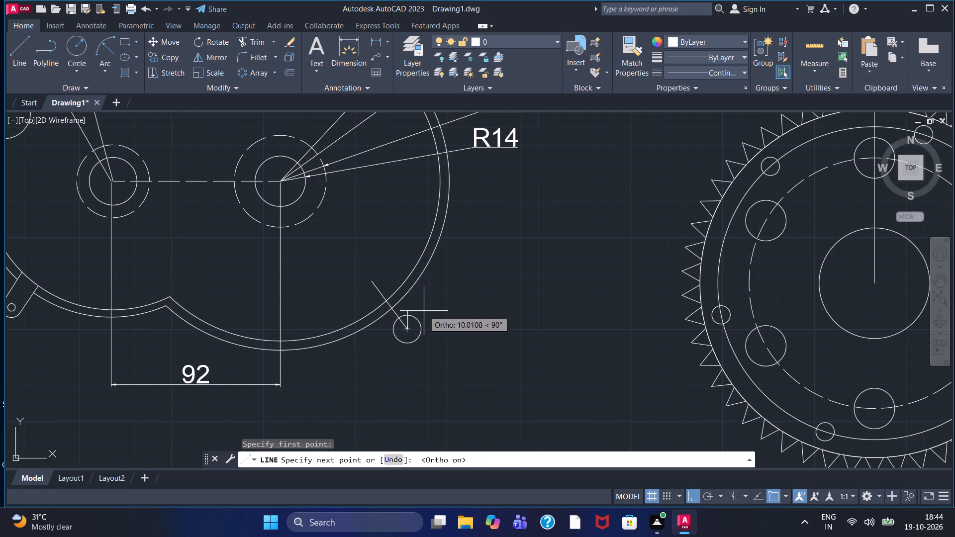
pyautogui.click(424, 311)
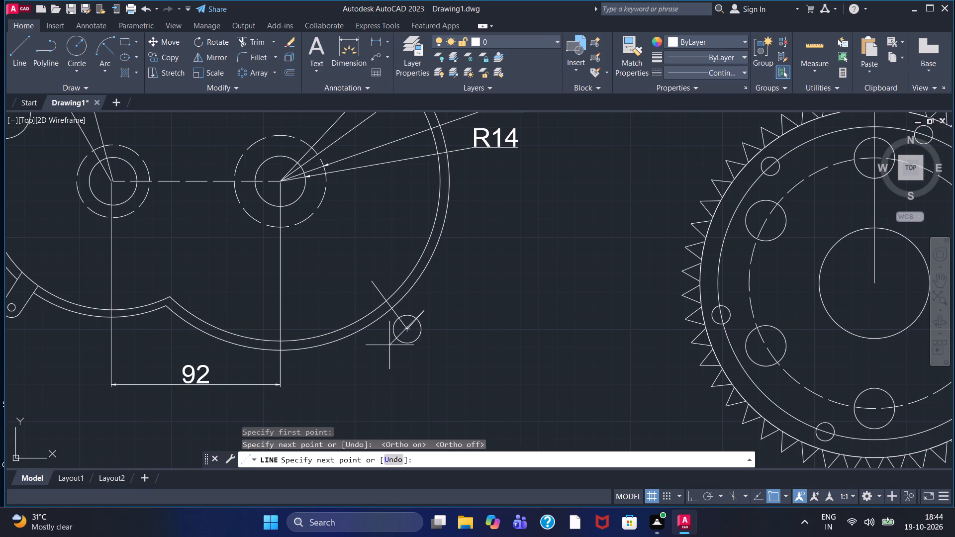
pyautogui.click(390, 350)
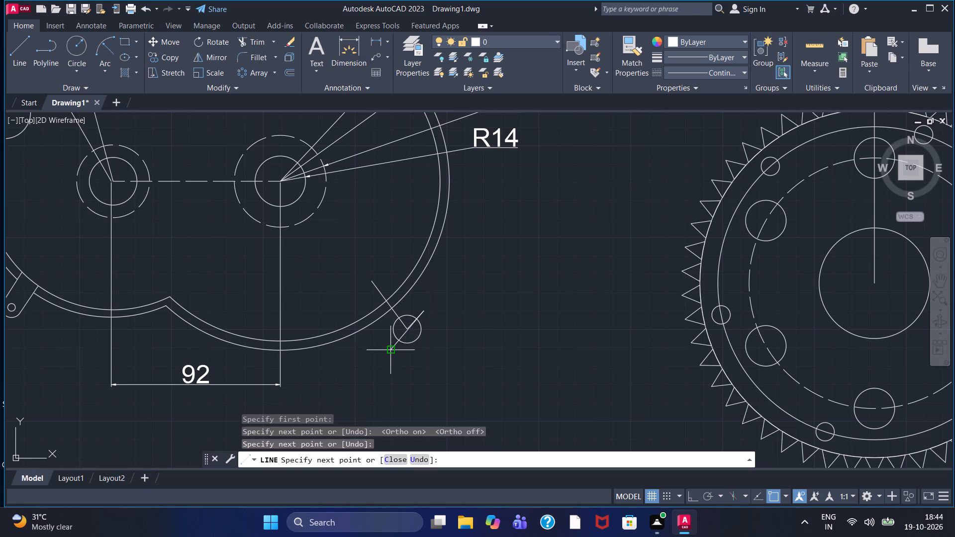
pyautogui.press('Escape')
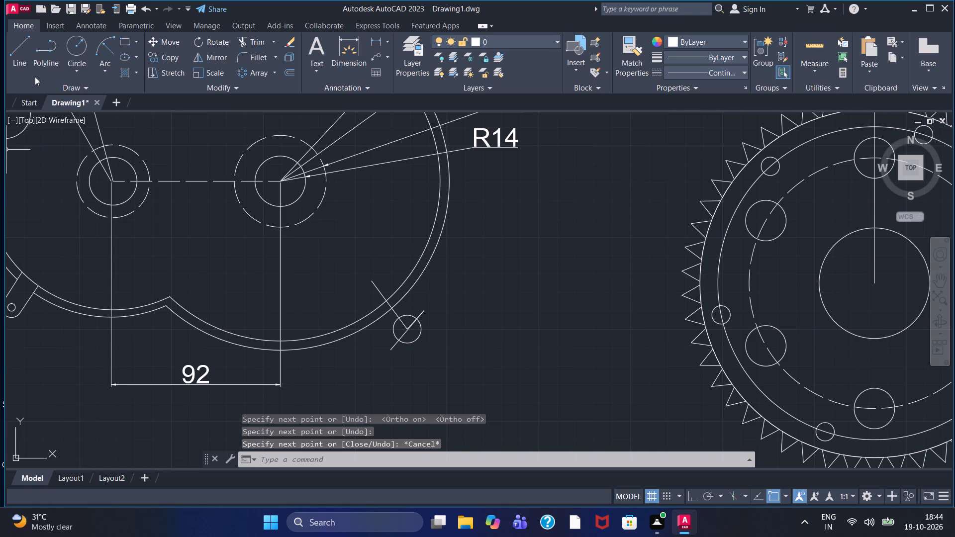
# Trim the cross line's lower-left overhang back to the small circle.
pyautogui.click(20, 75)
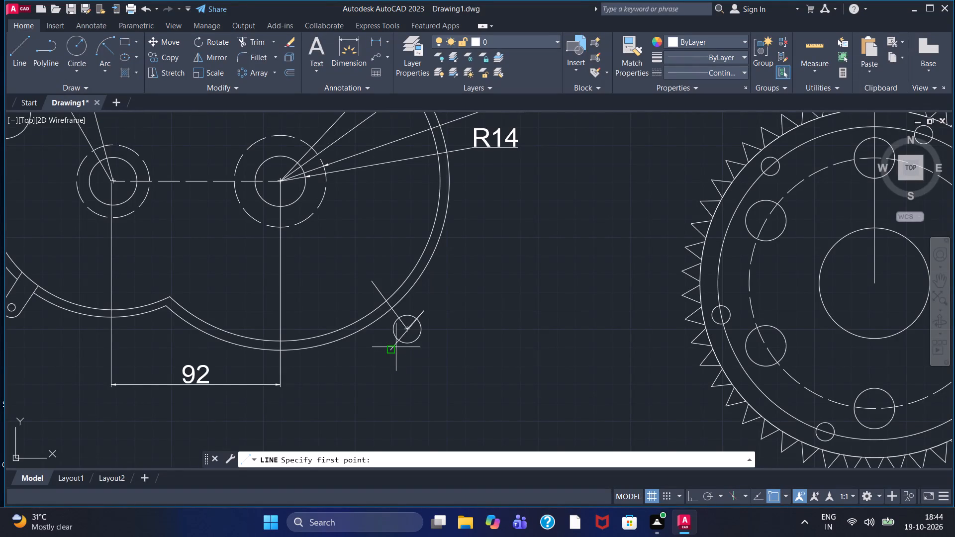
pyautogui.press('Escape')
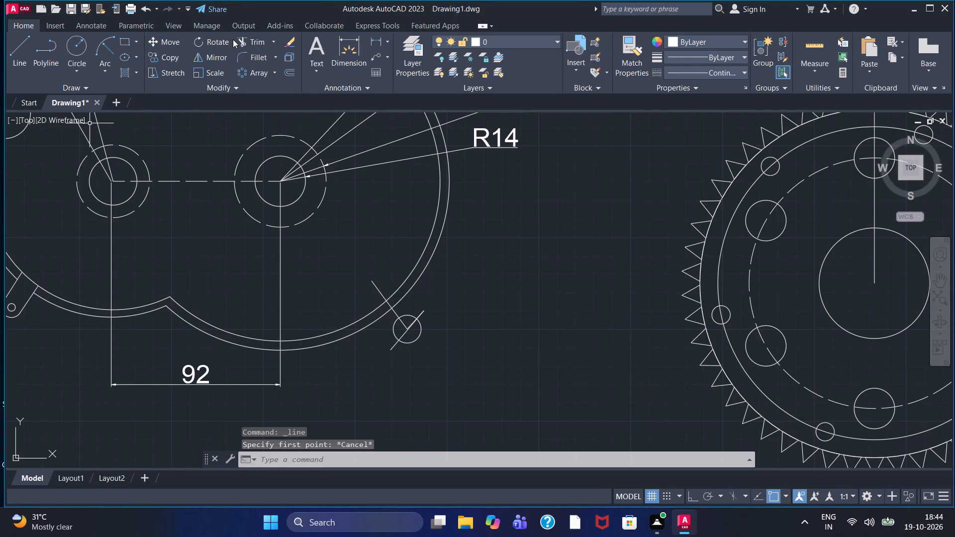
pyautogui.click(247, 38)
pyautogui.scroll(2, 406, 365)
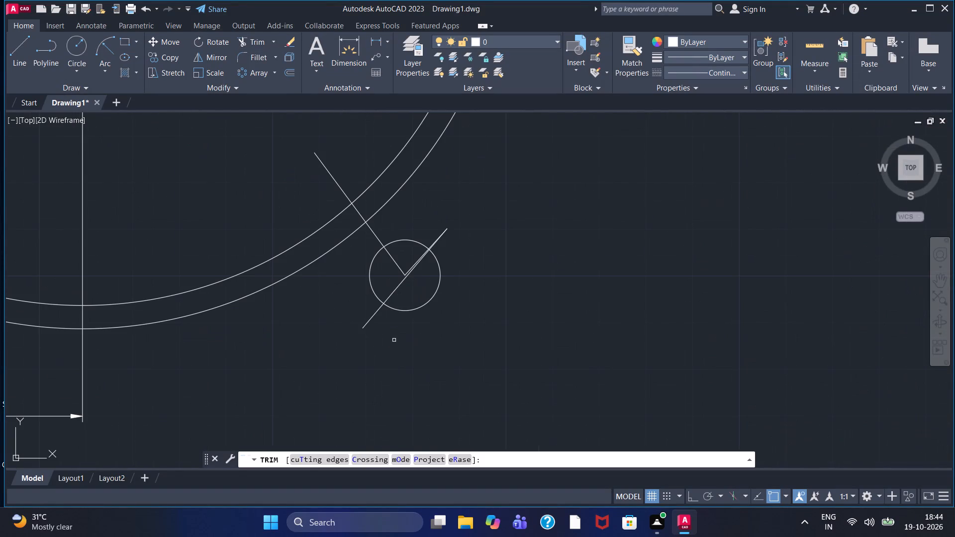
pyautogui.moveTo(387, 332); pyautogui.dragTo(359, 305)
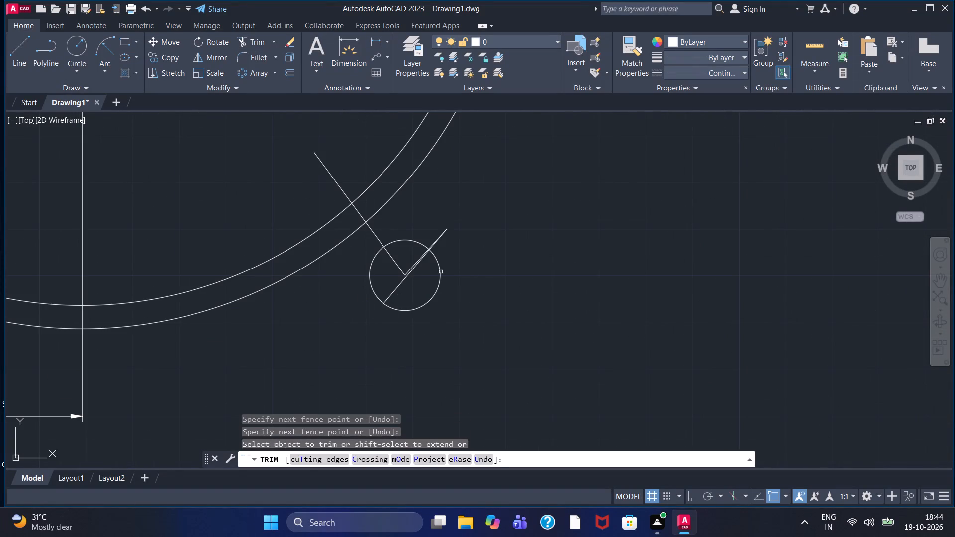
pyautogui.click(404, 283)
pyautogui.press('Escape')
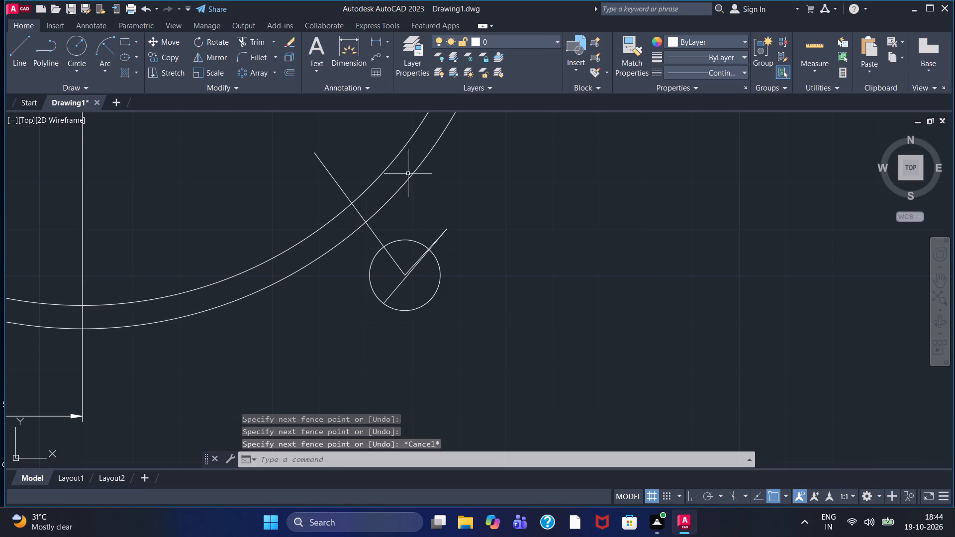
# Draw the lug's lower-left side line from the cross line's end on the circle, crossing both wall arcs.
pyautogui.click(8, 53)
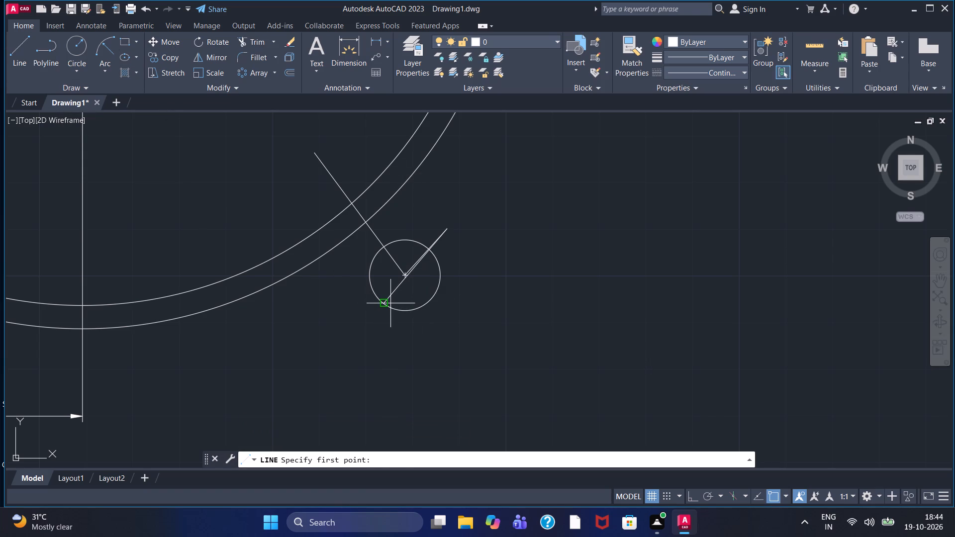
pyautogui.click(390, 304)
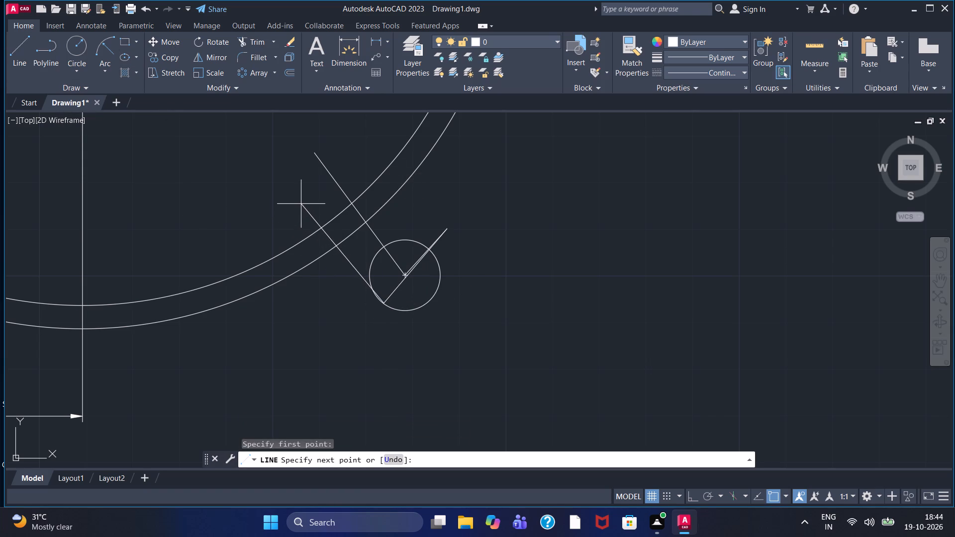
pyautogui.click(301, 204)
pyautogui.press('Escape')
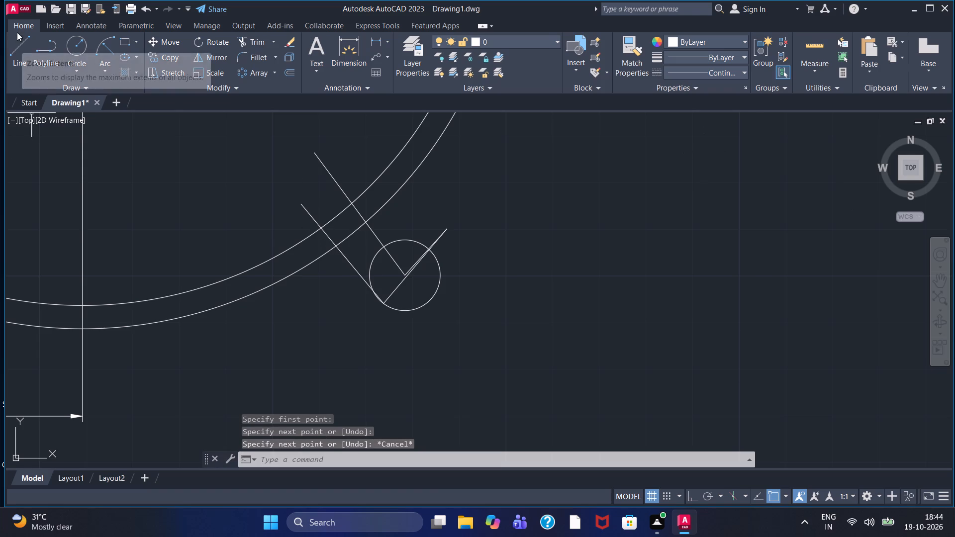
# Trim the cross line's upper-right overhang back to the small circle.
pyautogui.click(23, 58)
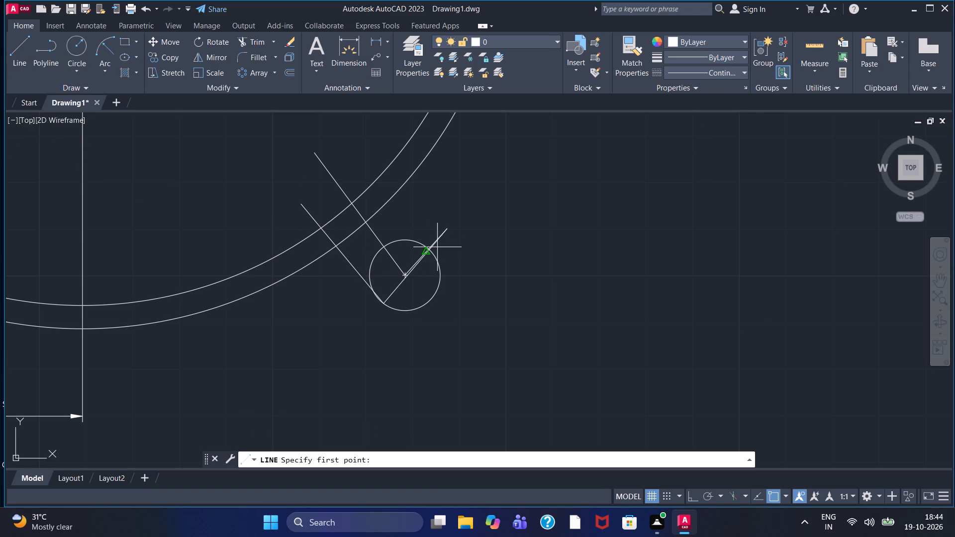
pyautogui.press('Escape')
pyautogui.moveTo(247, 43); pyautogui.dragTo(249, 48)
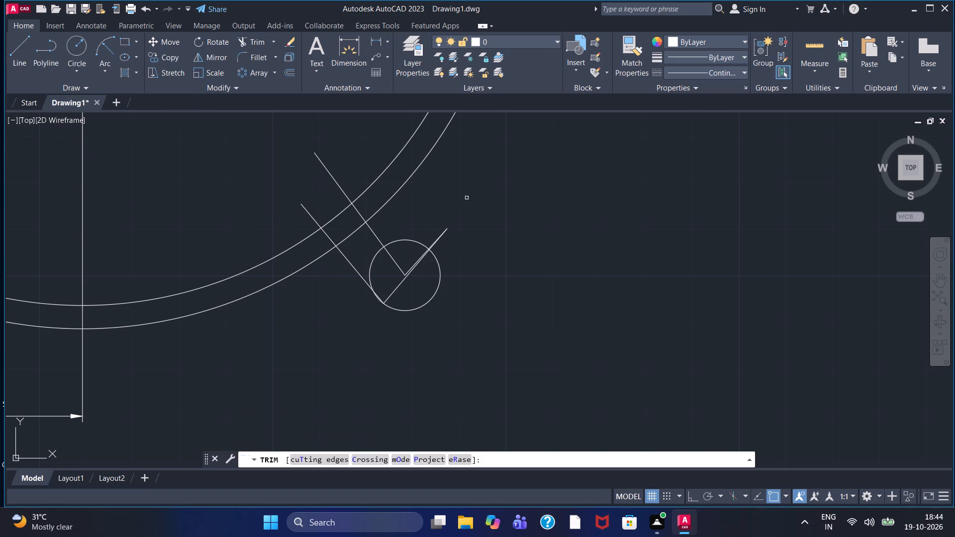
pyautogui.moveTo(432, 236); pyautogui.dragTo(450, 255)
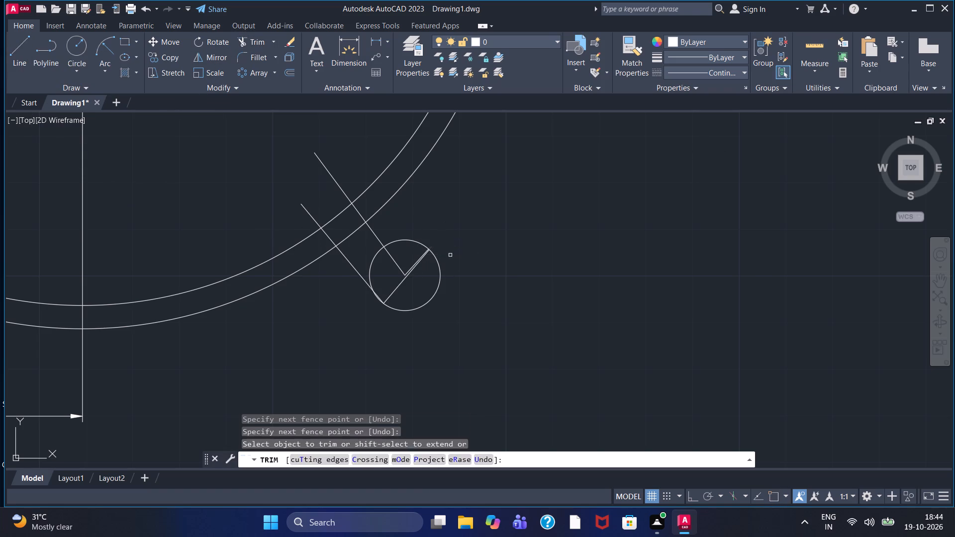
pyautogui.press('Escape')
# Draw the lug's upper-right side line from the cross line's other end on the circle, crossing both wall arcs.
pyautogui.click(30, 48)
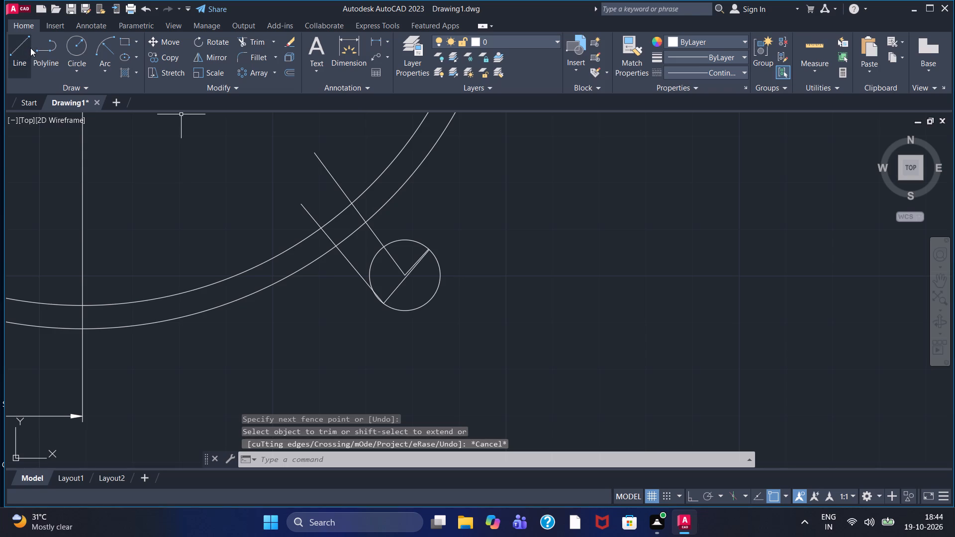
pyautogui.click(425, 252)
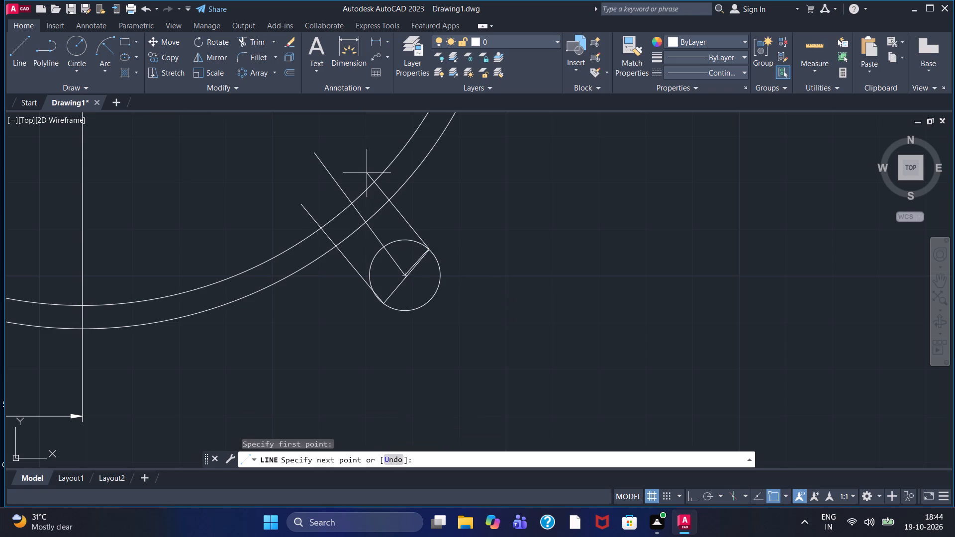
pyautogui.click(367, 173)
pyautogui.press('Escape')
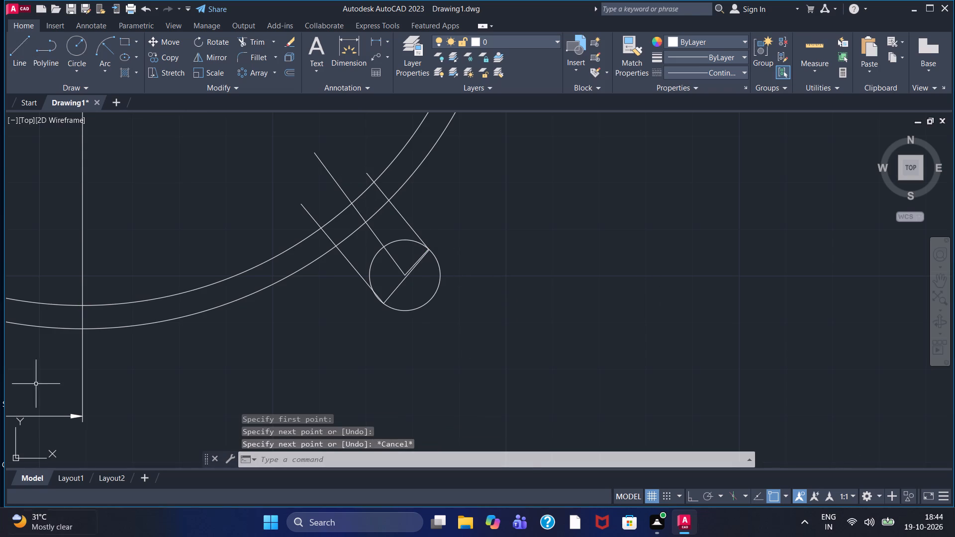
# Trim the three slanted lines back to the outer wall arc and remove that arc's portion between the lug's sides.
pyautogui.click(238, 43)
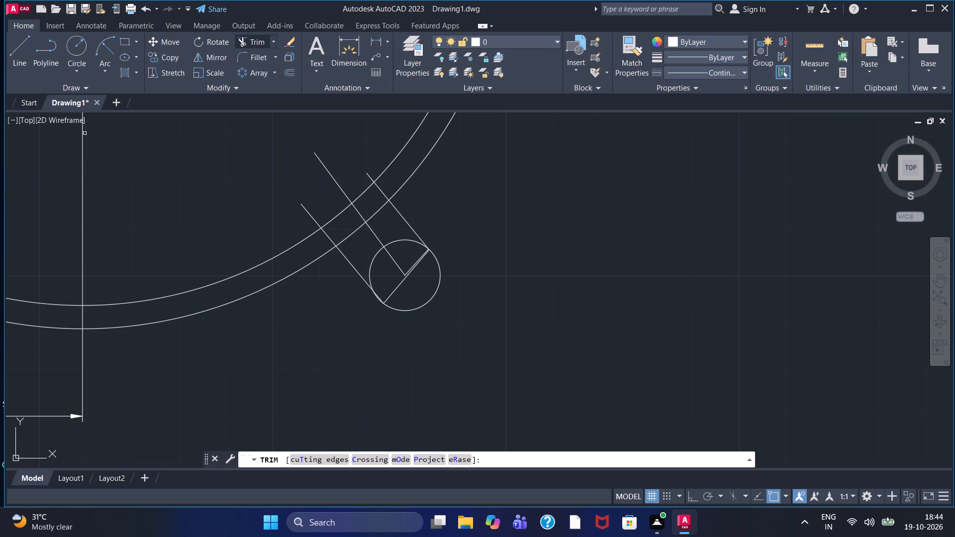
pyautogui.moveTo(293, 221); pyautogui.dragTo(369, 178)
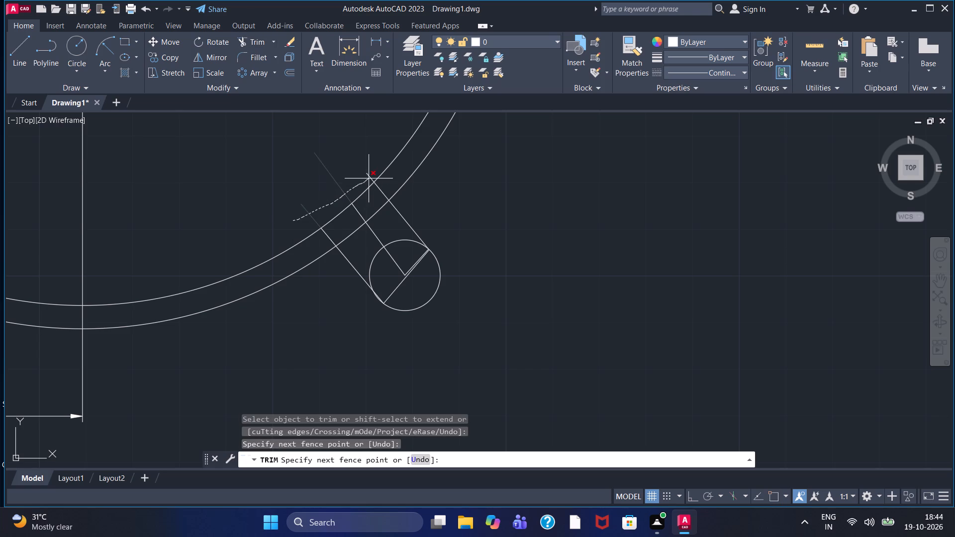
pyautogui.moveTo(369, 178); pyautogui.dragTo(372, 167)
pyautogui.moveTo(354, 214); pyautogui.dragTo(373, 198)
pyautogui.moveTo(373, 198); pyautogui.dragTo(385, 191)
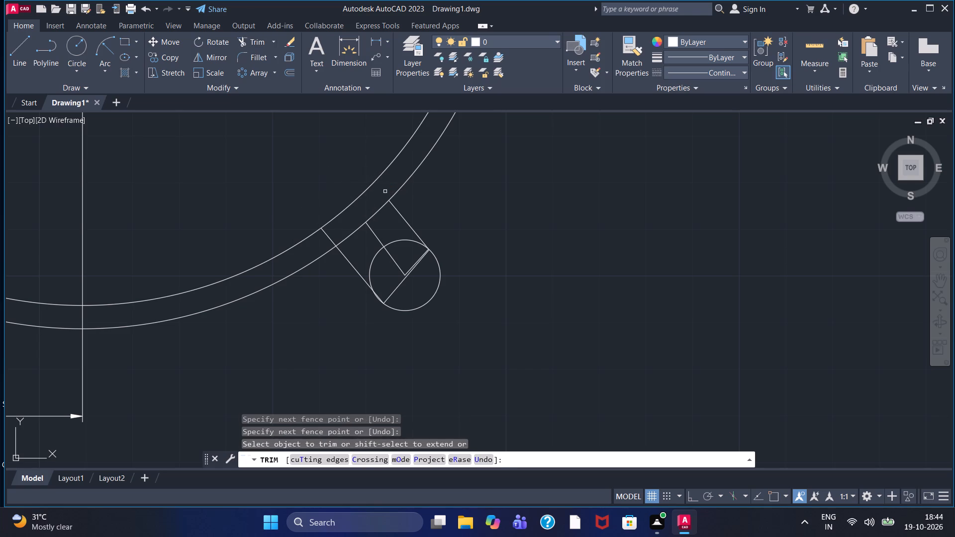
pyautogui.moveTo(372, 203); pyautogui.dragTo(386, 212)
pyautogui.moveTo(350, 227); pyautogui.dragTo(357, 236)
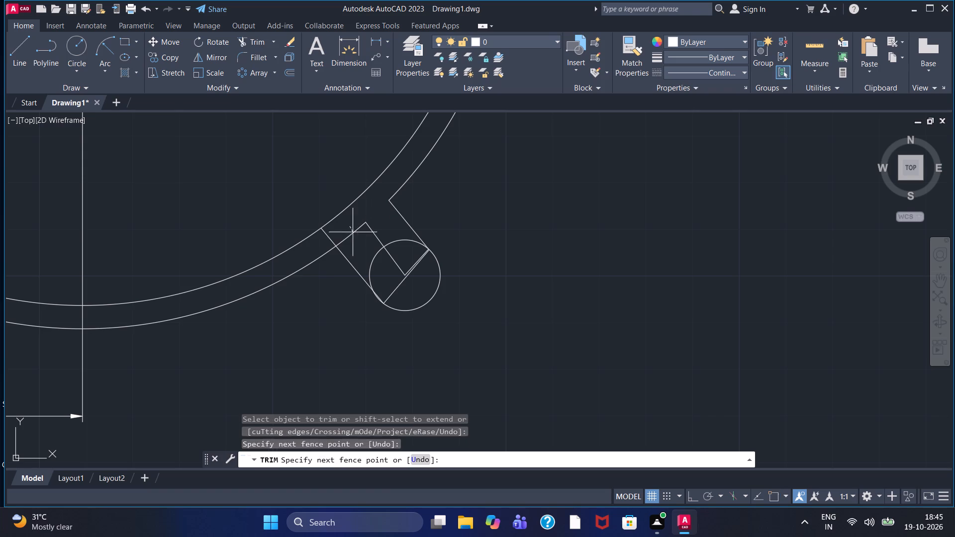
pyautogui.moveTo(357, 236); pyautogui.dragTo(361, 241)
pyautogui.moveTo(335, 229); pyautogui.dragTo(326, 237)
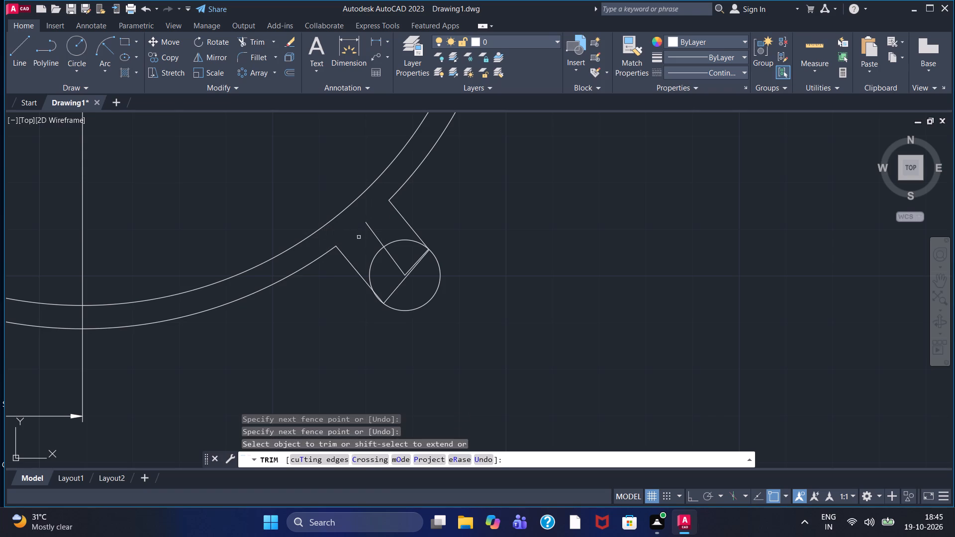
# Trim away the lug's centre line, cross lines and the circle's inner portion, leaving only the rounded end.
pyautogui.moveTo(364, 239); pyautogui.dragTo(383, 226)
pyautogui.moveTo(367, 240); pyautogui.dragTo(388, 259)
pyautogui.moveTo(391, 238); pyautogui.dragTo(400, 248)
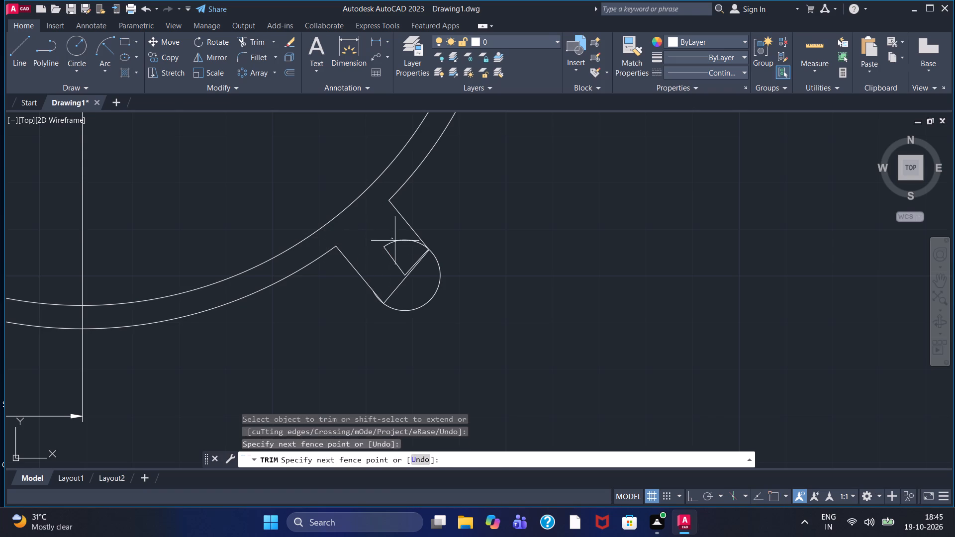
pyautogui.moveTo(400, 248); pyautogui.dragTo(402, 255)
pyautogui.moveTo(394, 258); pyautogui.dragTo(391, 266)
pyautogui.moveTo(401, 264); pyautogui.dragTo(416, 277)
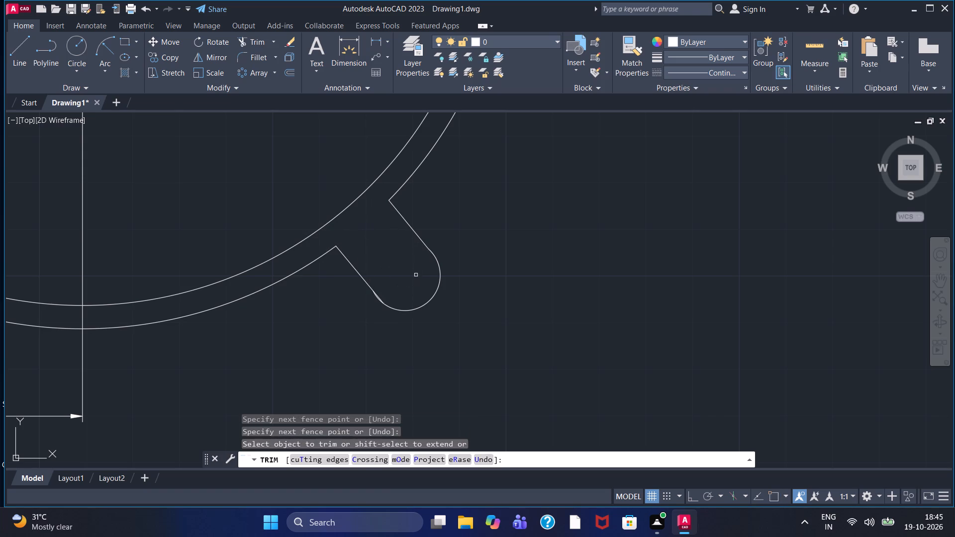
# Draw a small hole concentric with the lower-right lug's rounded end.
pyautogui.click(84, 40)
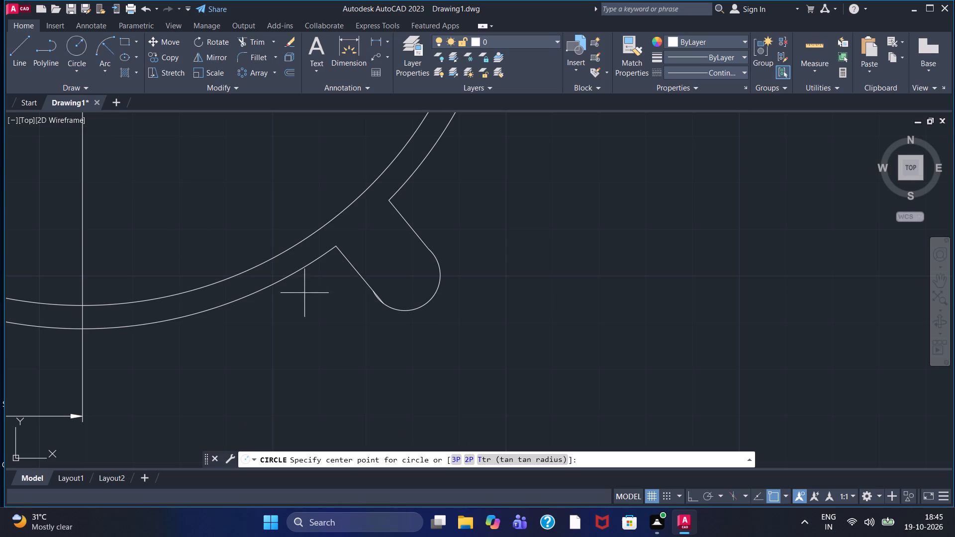
pyautogui.click(406, 279)
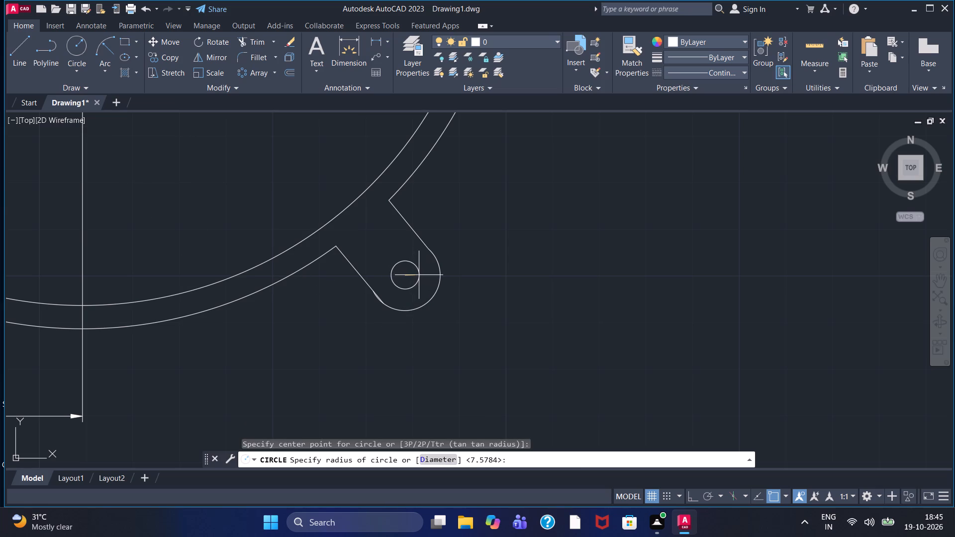
pyautogui.click(419, 275)
pyautogui.press('Escape')
# Trim the leftover arc sliver where the lug's lower-left side meets its rounded end.
pyautogui.scroll(2, 368, 287)
pyautogui.scroll(1, 392, 323)
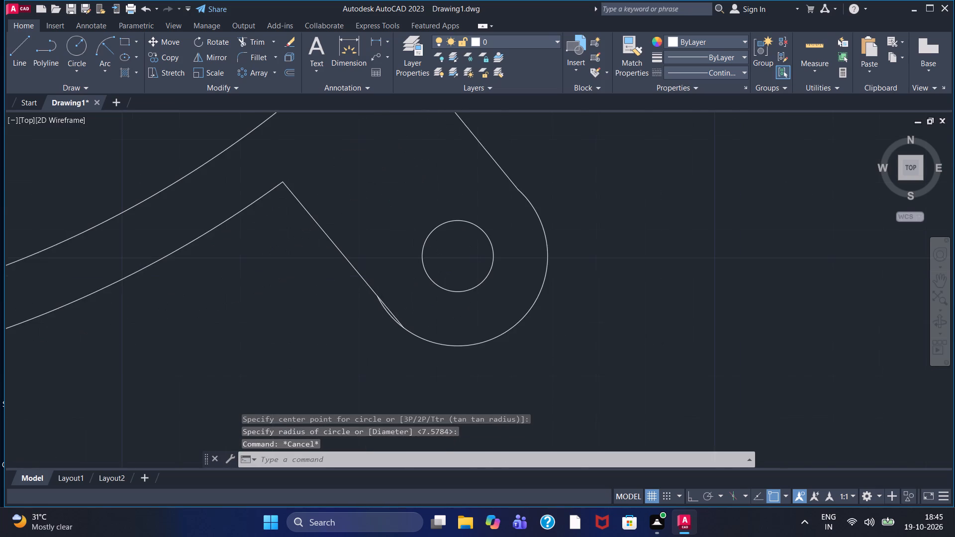
pyautogui.scroll(1, 392, 323)
pyautogui.click(241, 43)
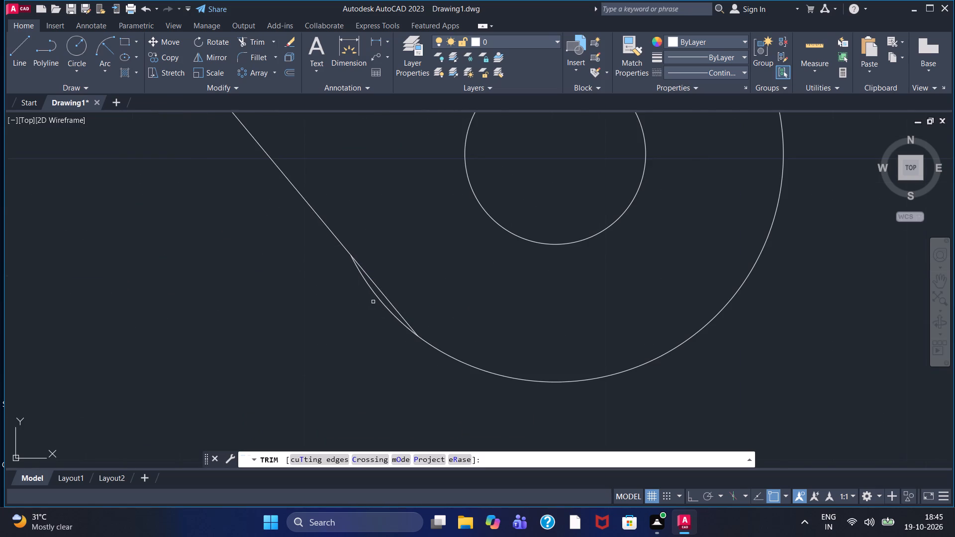
pyautogui.click(378, 299)
pyautogui.scroll(-3, 355, 319)
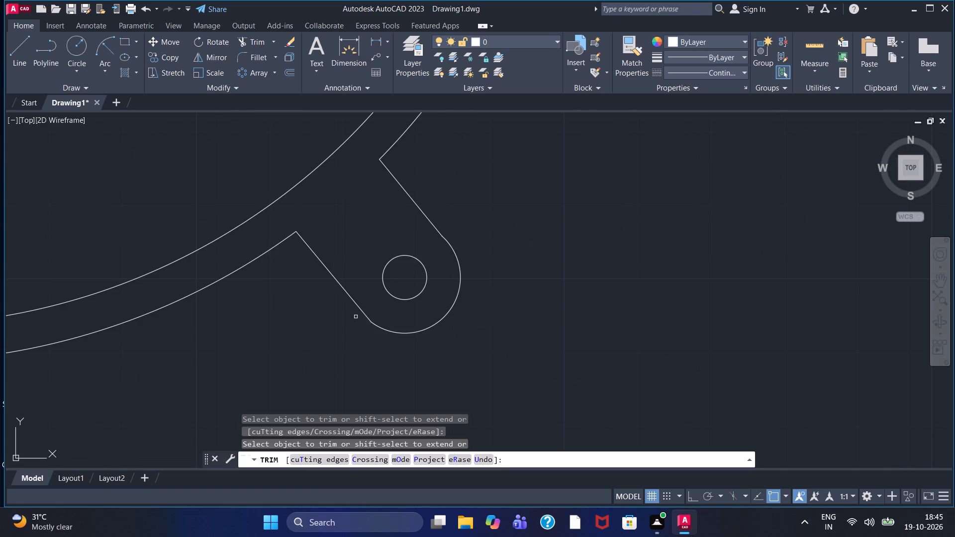
pyautogui.scroll(-1, 356, 317)
pyautogui.scroll(-1, 158, 364)
pyautogui.scroll(-1, 47, 377)
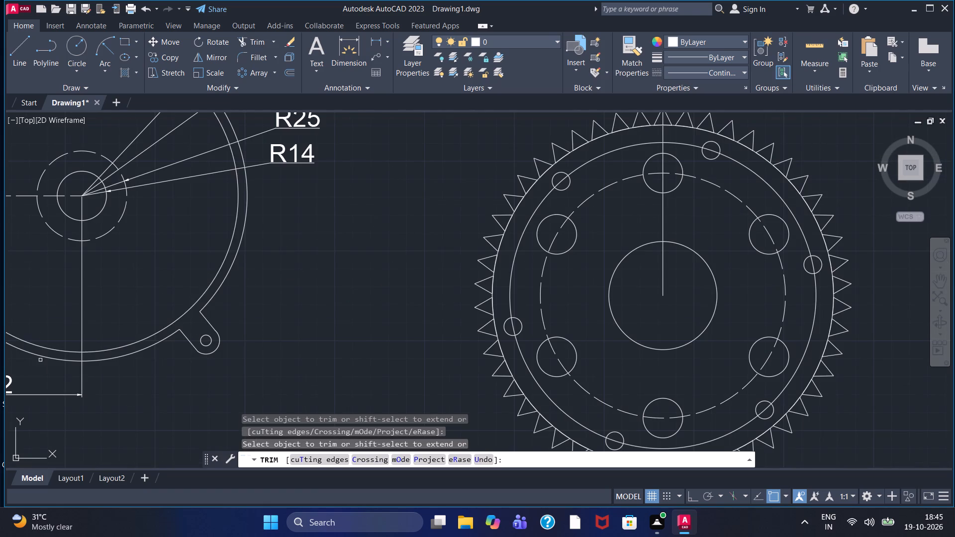
# Draw a circle of radius about 8.5 centred on the outer wall's lower notch in the housing view with R92 and R74 arcs.
pyautogui.moveTo(36, 309); pyautogui.dragTo(202, 259, button='middle')
pyautogui.scroll(-1, 202, 259)
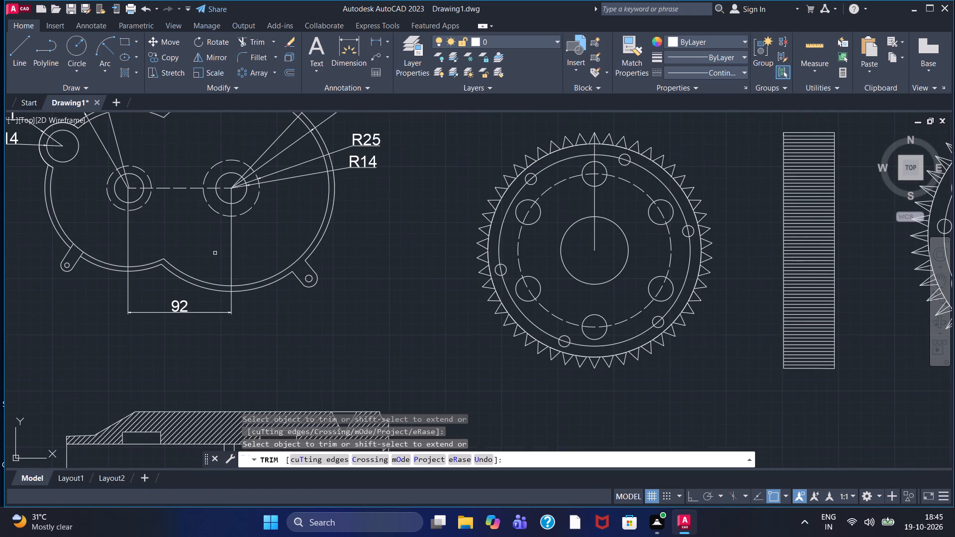
pyautogui.press('Escape')
pyautogui.scroll(2, 117, 246)
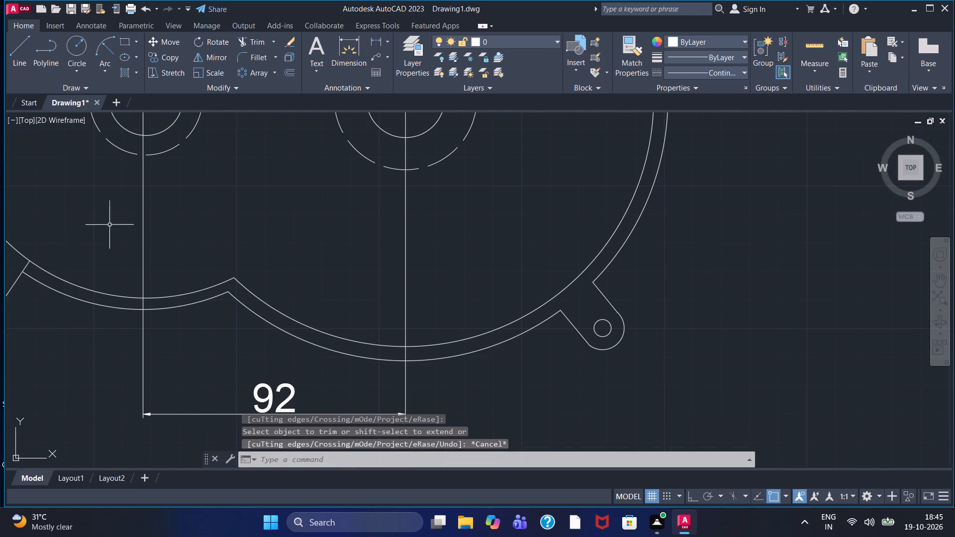
pyautogui.click(87, 44)
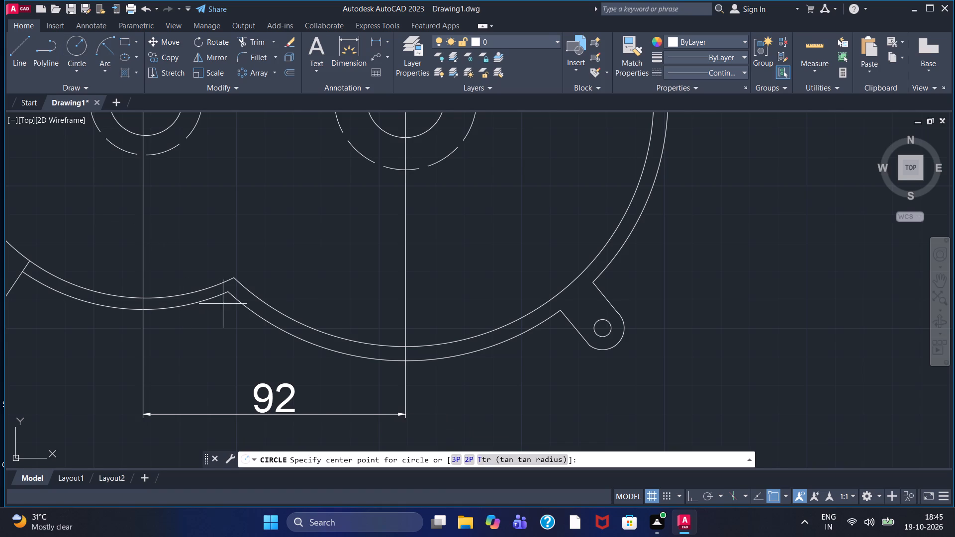
pyautogui.click(228, 293)
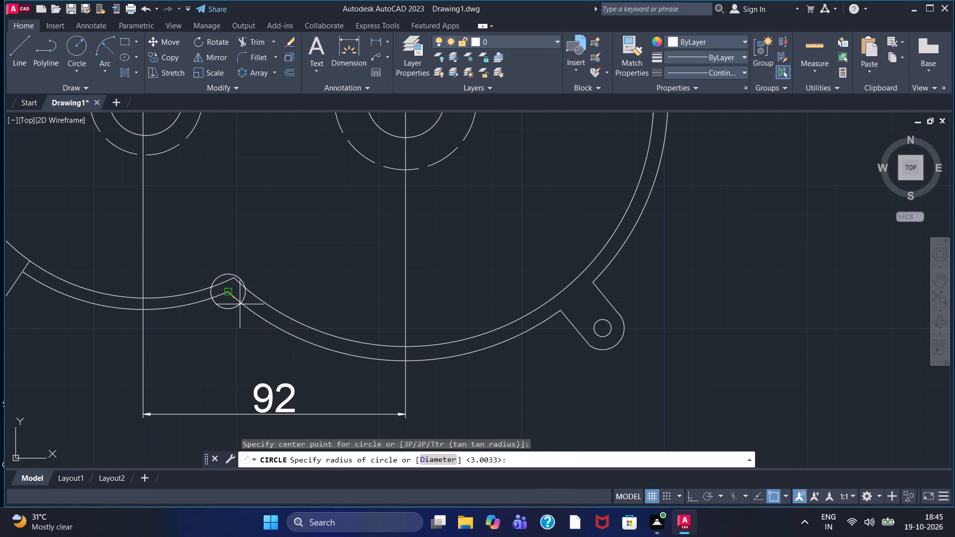
pyautogui.click(240, 304)
pyautogui.click(231, 316)
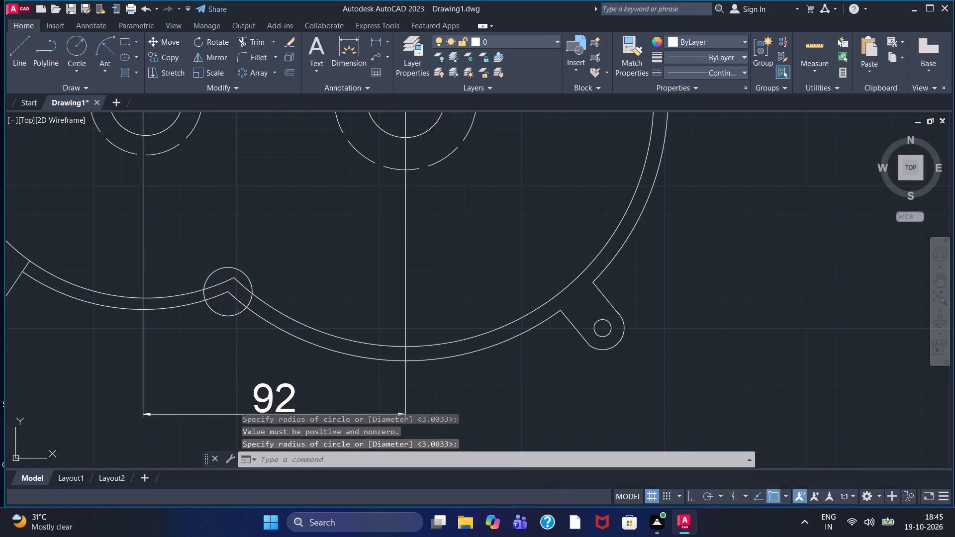
# Trim the lower notch circle's portions inside the wall, leaving only the arc outside the housing.
pyautogui.click(248, 47)
pyautogui.scroll(1, 199, 301)
pyautogui.click(204, 295)
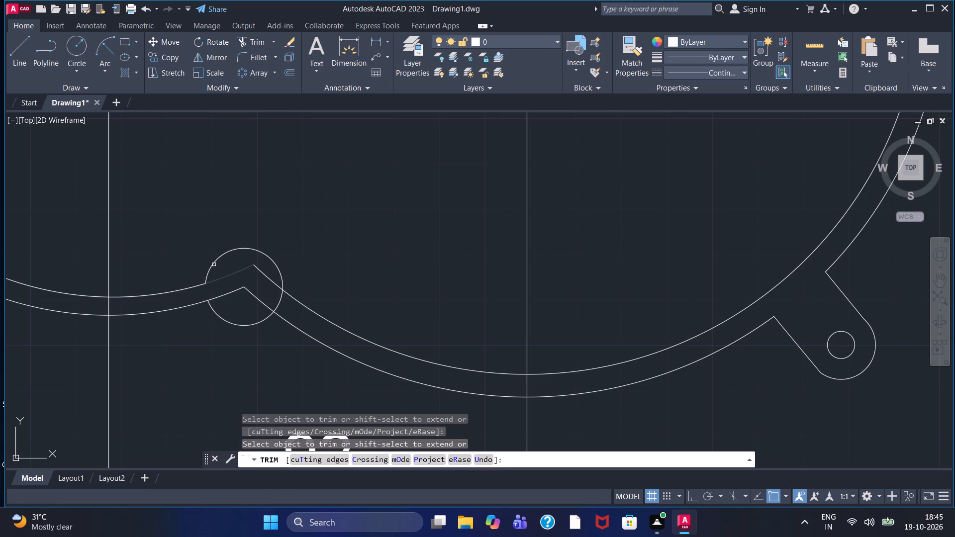
pyautogui.click(214, 265)
pyautogui.click(280, 301)
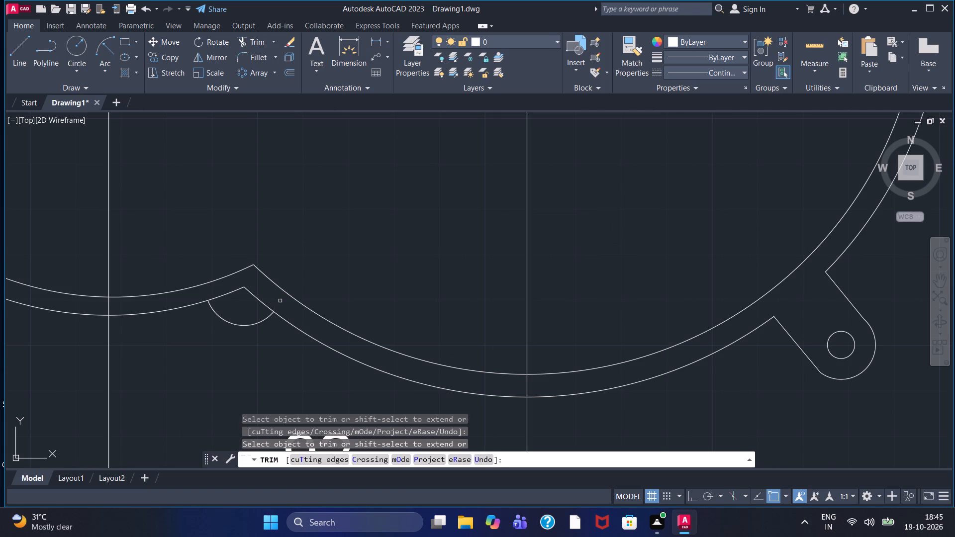
pyautogui.press('Escape')
# Draw a circle of radius about 8.8 centred on the outer wall's upper notch in the same housing view.
pyautogui.scroll(-3, 289, 229)
pyautogui.moveTo(283, 209); pyautogui.dragTo(231, 330, button='middle')
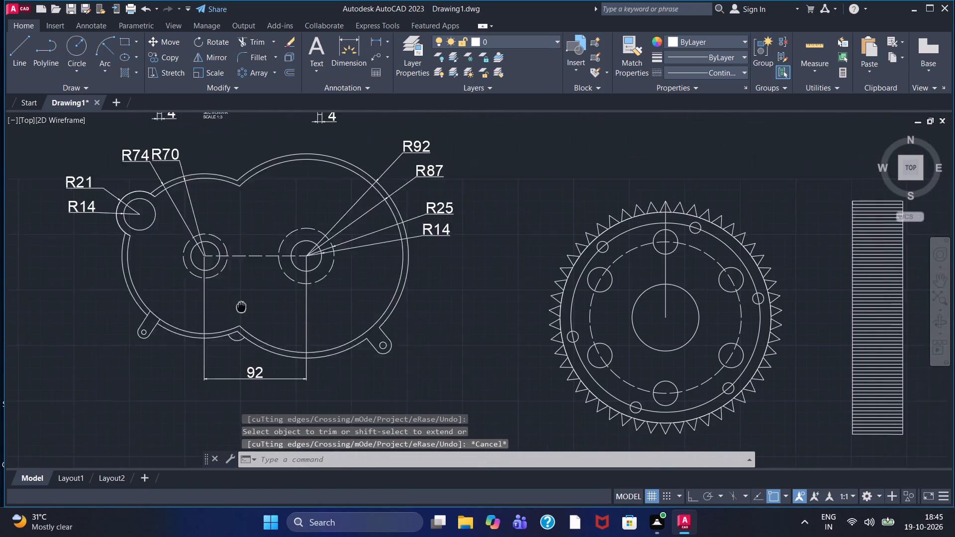
pyautogui.moveTo(231, 330); pyautogui.dragTo(230, 332, button='middle')
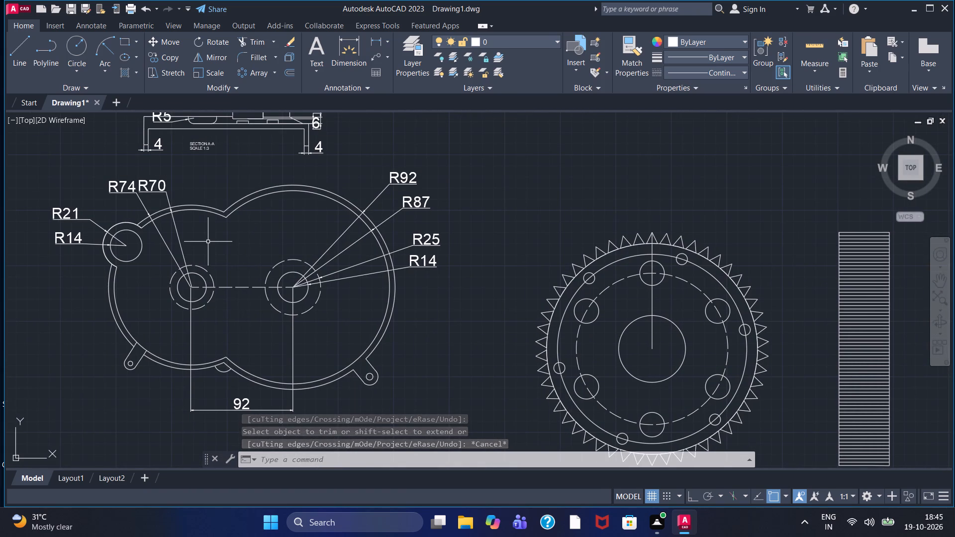
pyautogui.click(81, 42)
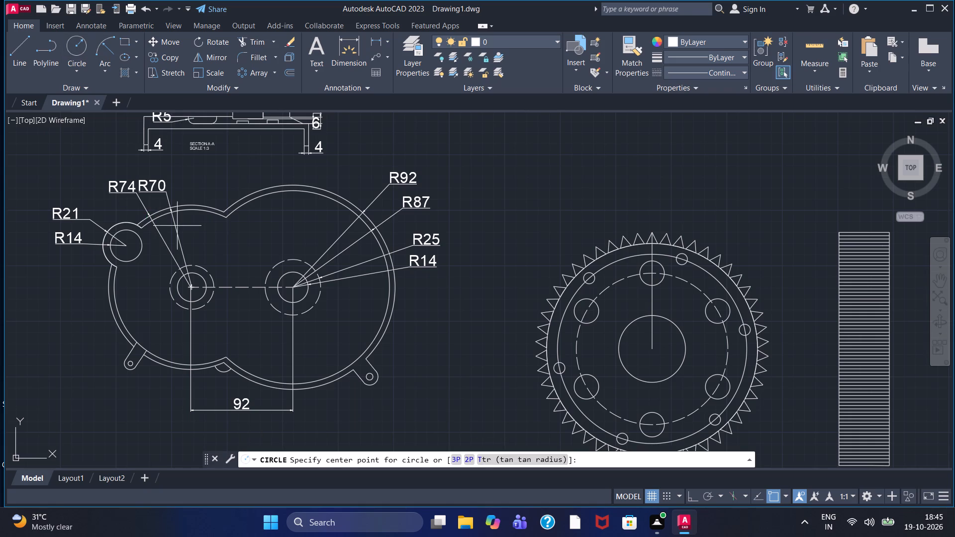
pyautogui.scroll(3, 221, 215)
pyautogui.click(228, 200)
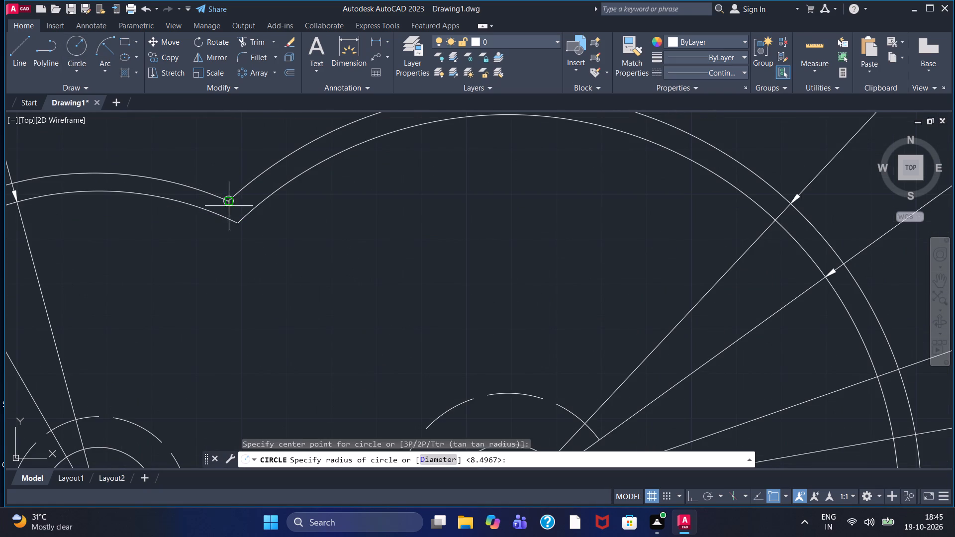
pyautogui.click(240, 239)
pyautogui.press('Escape')
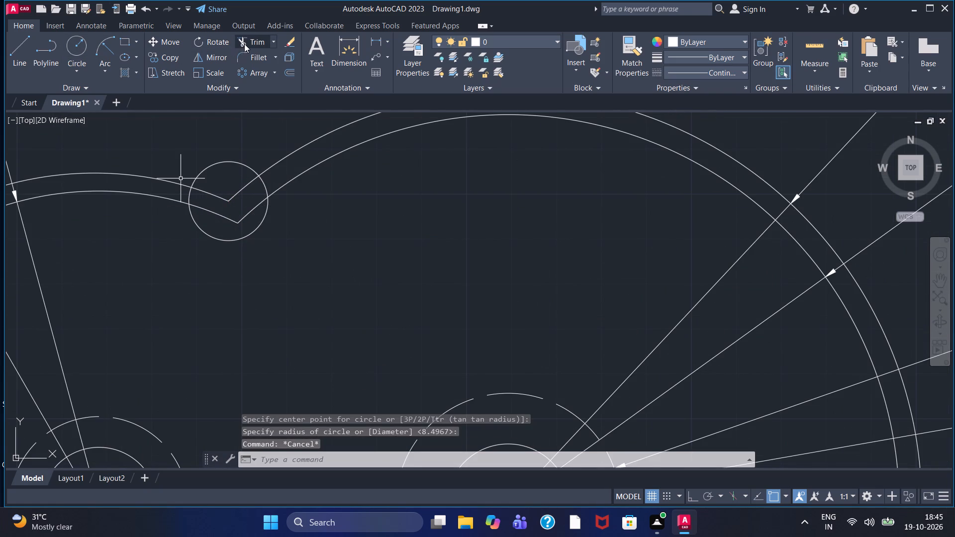
# Trim the upper notch circle back to the outer wall, leaving only the arc outside the housing.
pyautogui.click(244, 43)
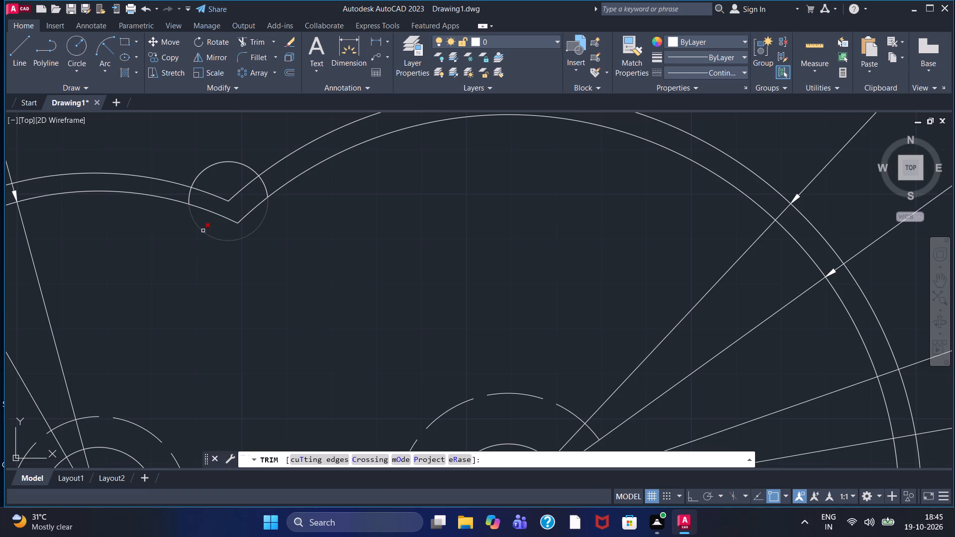
pyautogui.click(203, 231)
pyautogui.scroll(2, 191, 217)
pyautogui.moveTo(191, 176); pyautogui.dragTo(175, 167)
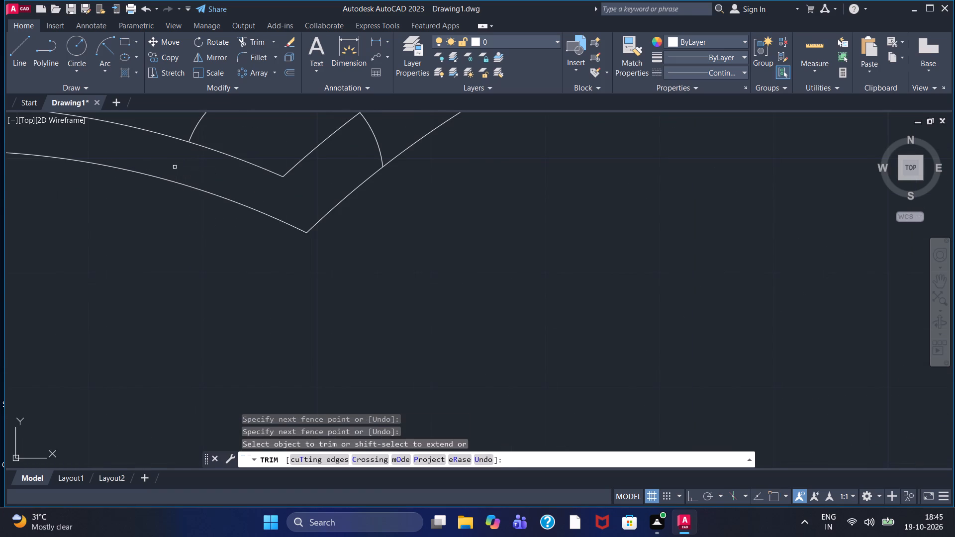
pyautogui.moveTo(356, 160); pyautogui.dragTo(397, 128)
pyautogui.scroll(-2, 358, 145)
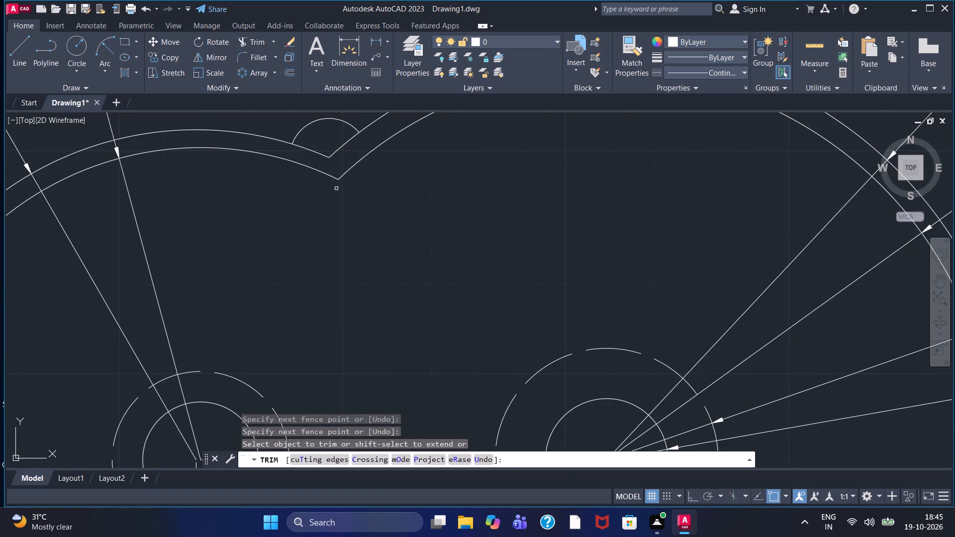
# Draw a circle centred on the outer wall's upper notch in the housing view below section B-B.
pyautogui.scroll(-2, 339, 229)
pyautogui.moveTo(359, 250); pyautogui.dragTo(305, 190, button='middle')
pyautogui.scroll(-1, 313, 201)
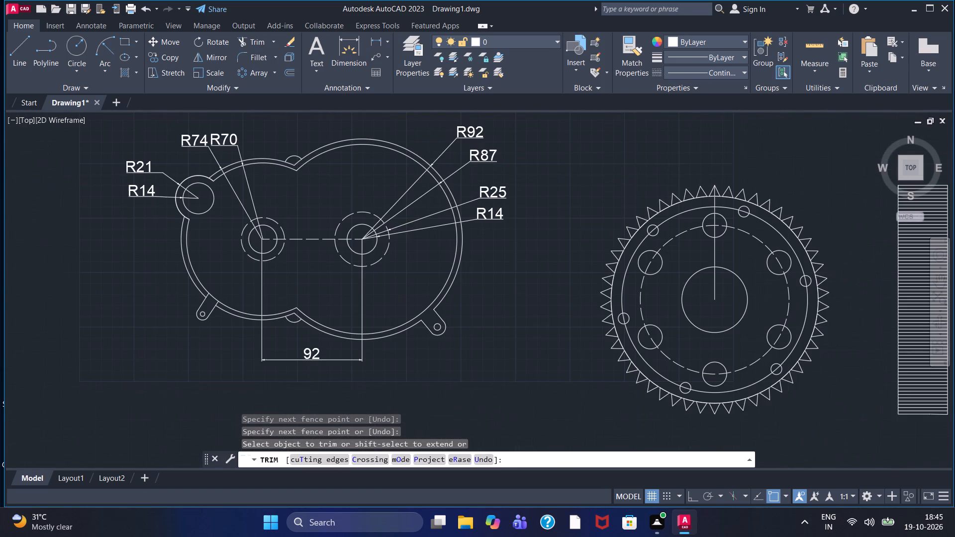
pyautogui.scroll(-2, 557, 295)
pyautogui.moveTo(551, 318); pyautogui.dragTo(546, 315, button='middle')
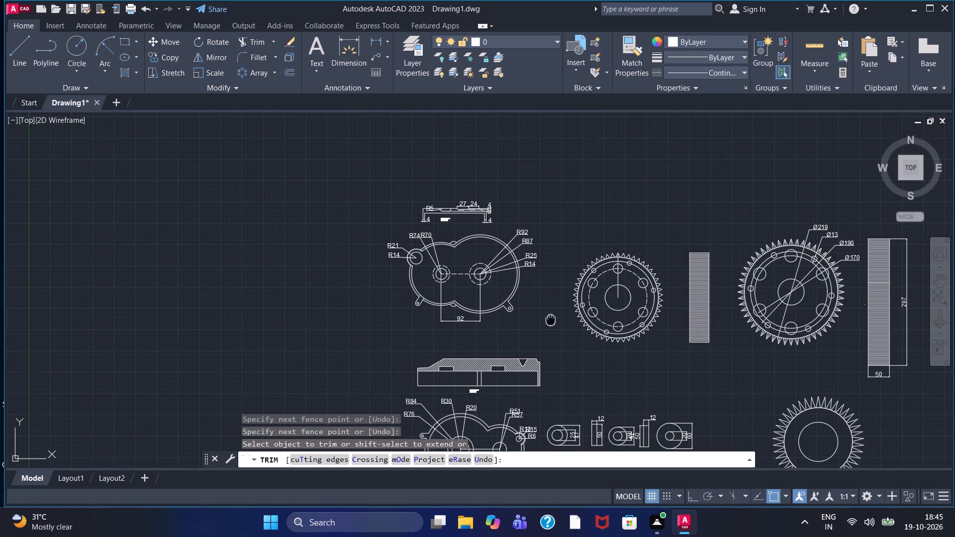
pyautogui.moveTo(546, 315); pyautogui.dragTo(481, 233, button='middle')
pyautogui.moveTo(419, 329); pyautogui.dragTo(403, 279, button='middle')
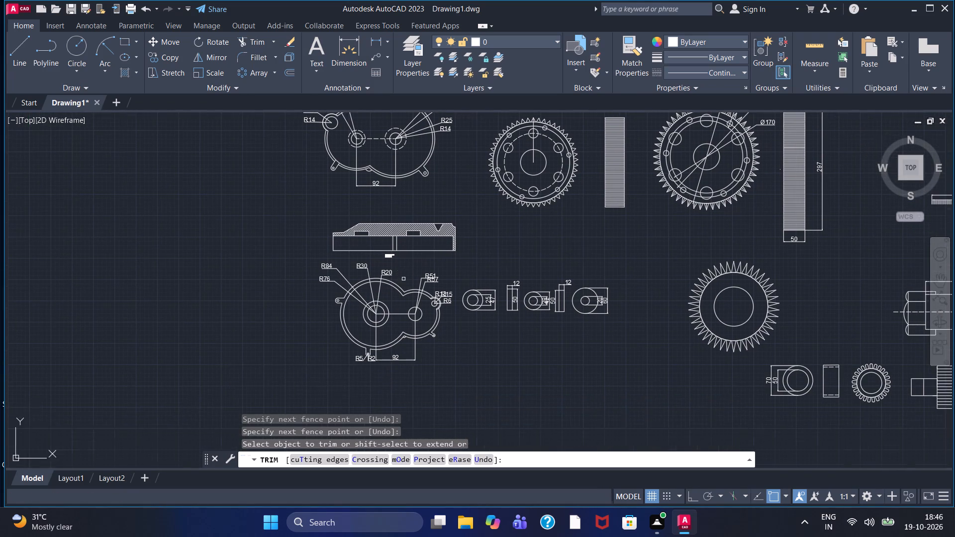
pyautogui.scroll(3, 403, 279)
pyautogui.moveTo(401, 275); pyautogui.dragTo(374, 211, button='middle')
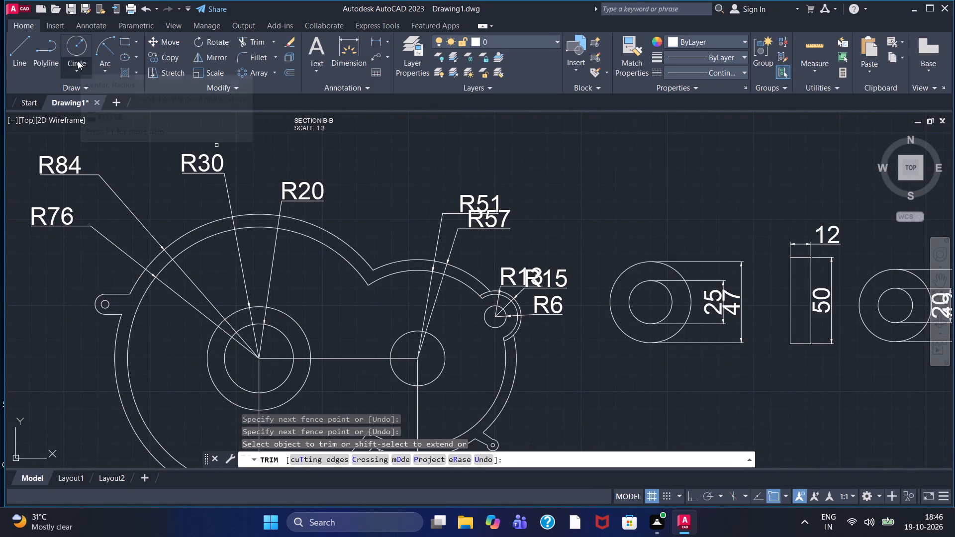
pyautogui.click(74, 40)
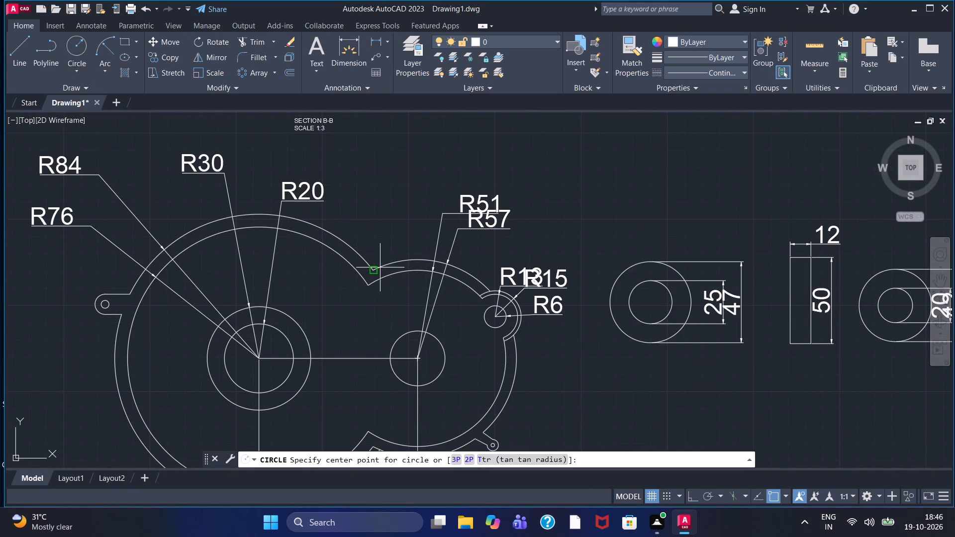
pyautogui.click(375, 269)
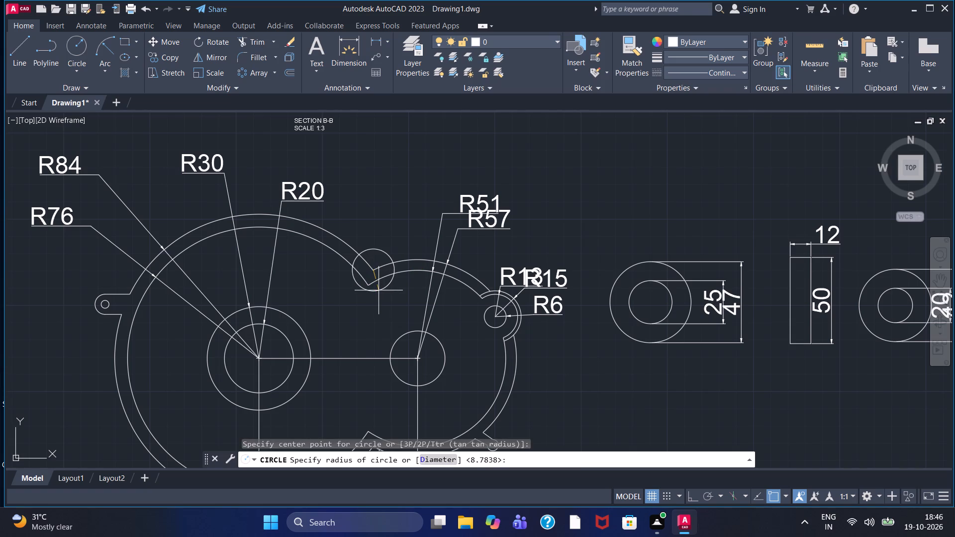
pyautogui.click(379, 290)
pyautogui.press('Escape')
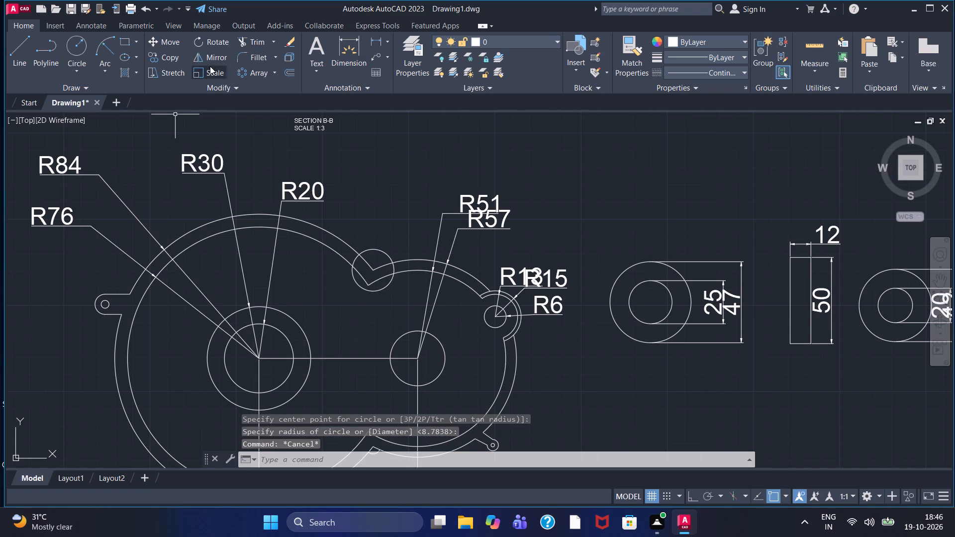
# Trim that circle's portions within the wall and interior, leaving only the arc outside the section B-B housing.
pyautogui.click(252, 39)
pyautogui.scroll(2, 316, 219)
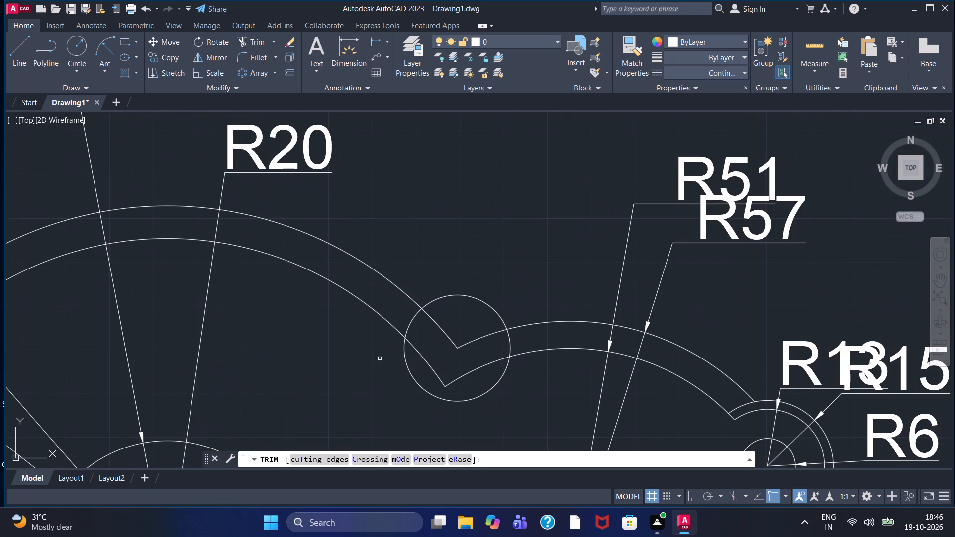
pyautogui.click(404, 365)
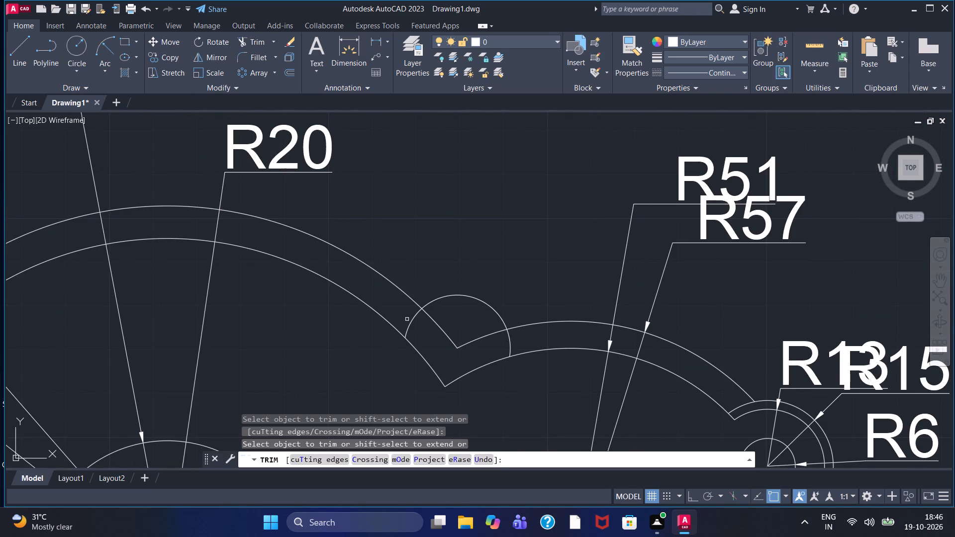
pyautogui.click(411, 322)
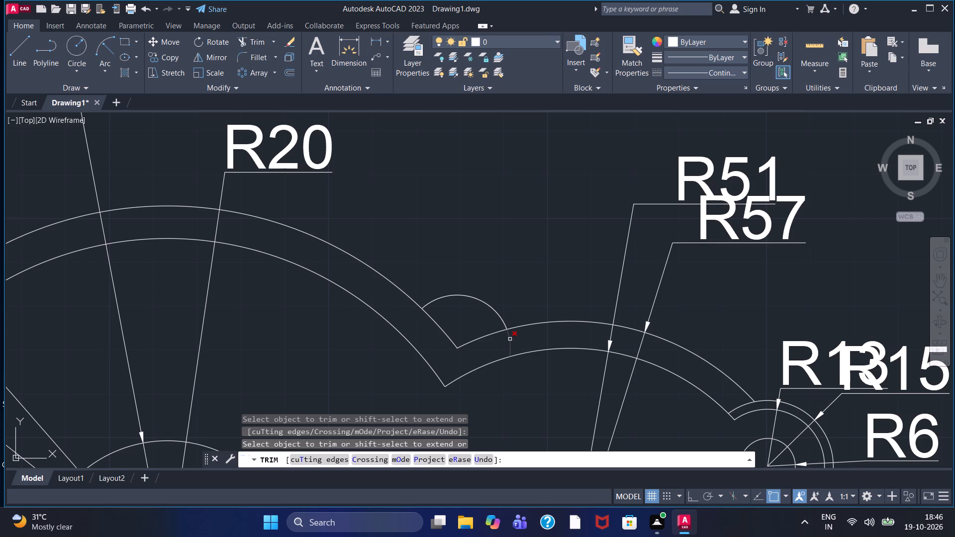
pyautogui.click(510, 339)
pyautogui.press('Escape')
# Review the section B-B housing view and the complete set of gearbox part views.
pyautogui.scroll(-1, 478, 340)
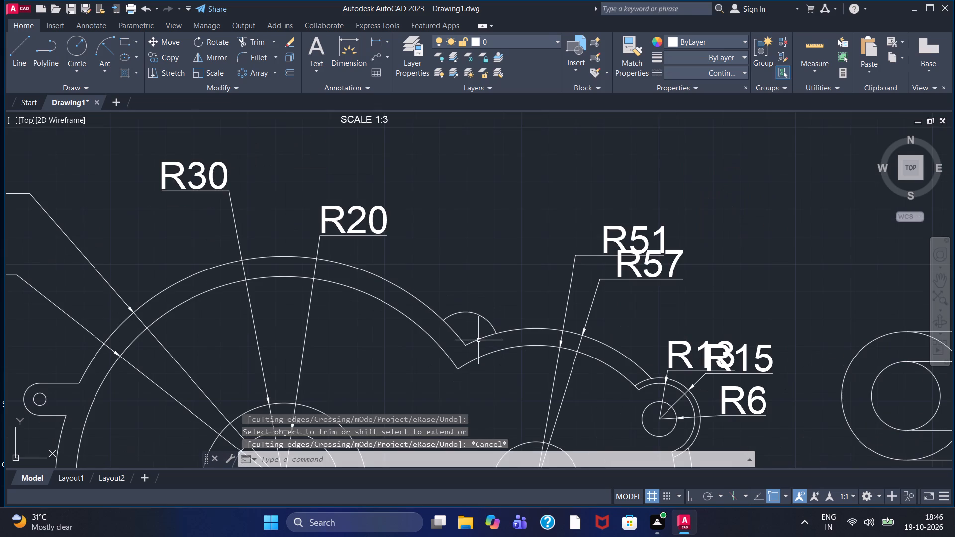
pyautogui.scroll(-1, 487, 368)
pyautogui.moveTo(497, 376); pyautogui.dragTo(464, 247, button='middle')
pyautogui.scroll(-1, 463, 247)
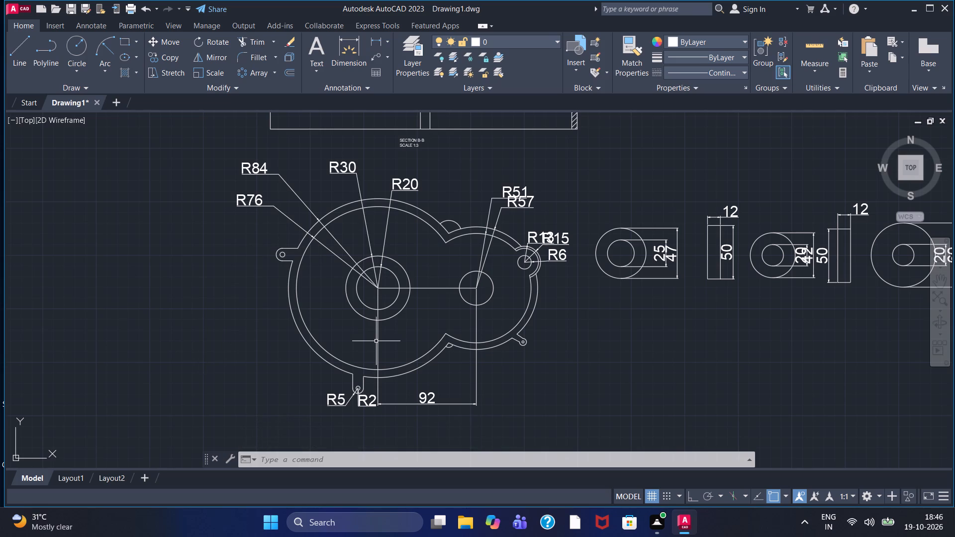
pyautogui.scroll(-2, 376, 342)
pyautogui.scroll(-1, 482, 322)
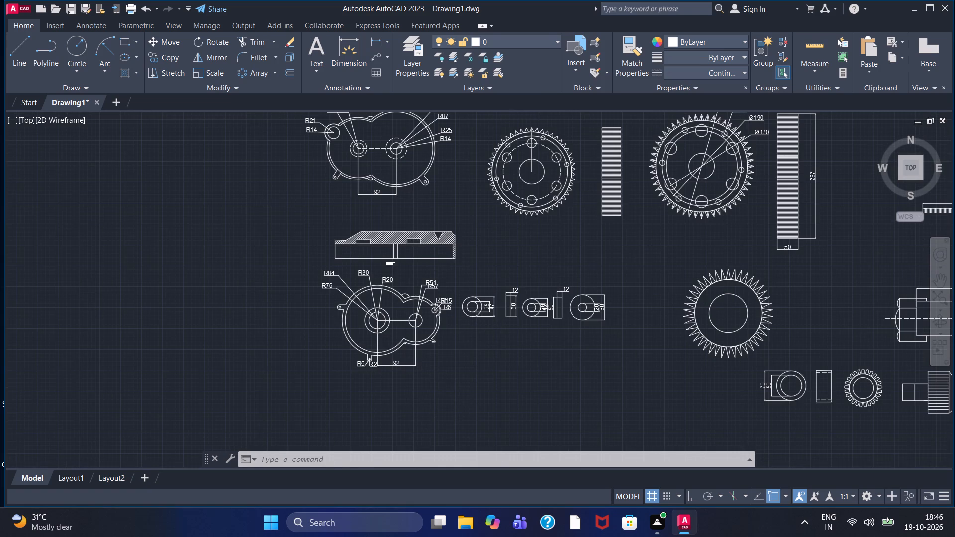
pyautogui.scroll(-1, 601, 298)
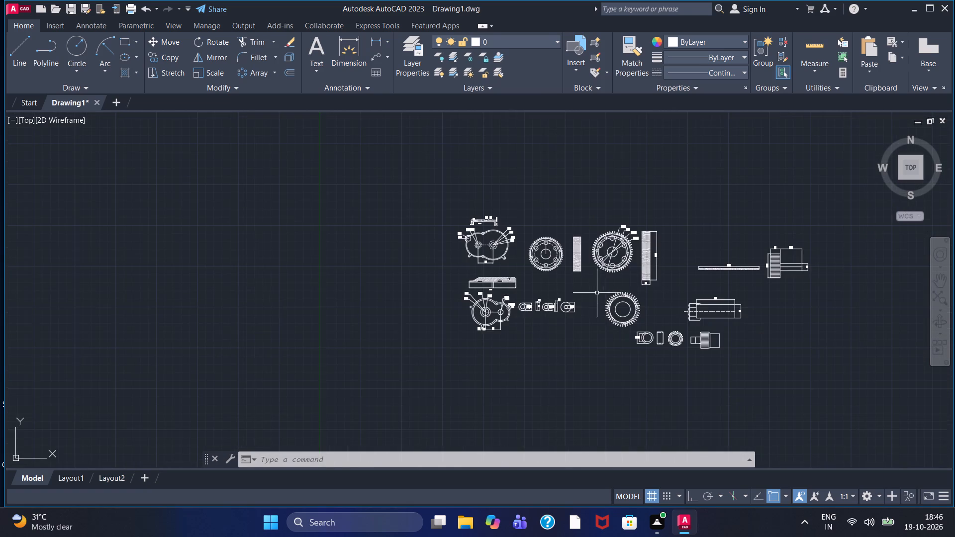
pyautogui.moveTo(594, 290); pyautogui.dragTo(445, 283, button='middle')
pyautogui.scroll(2, 445, 283)
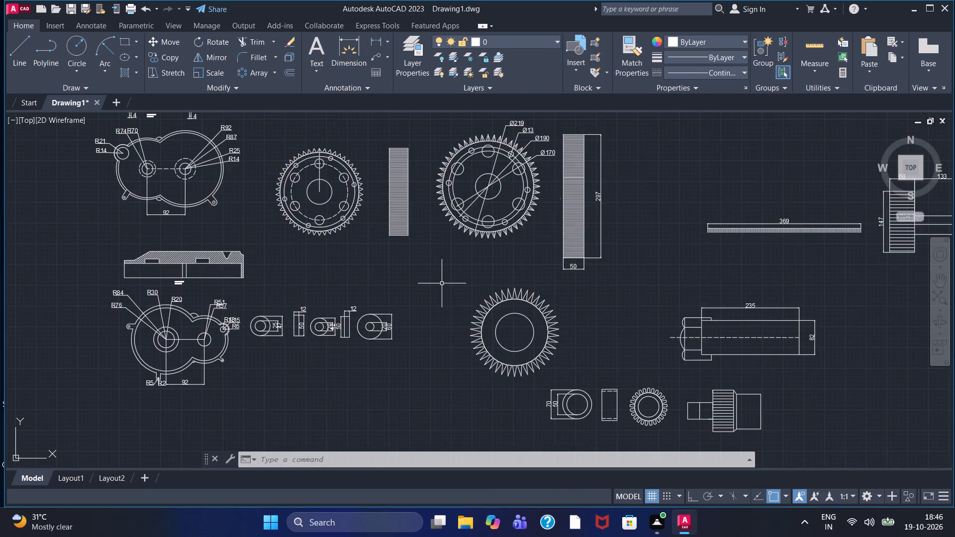
pyautogui.scroll(-1, 442, 283)
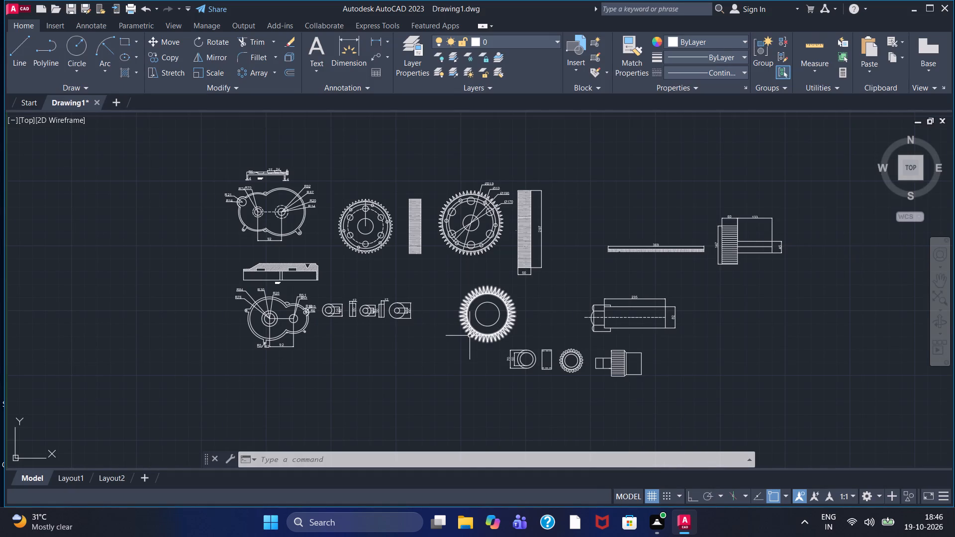
# Save the drawing in Documents as Two Stage Reduction Gearbox.dwg in AutoCAD 2018 Drawing format.
pyautogui.hotkey('ctrl', 's')
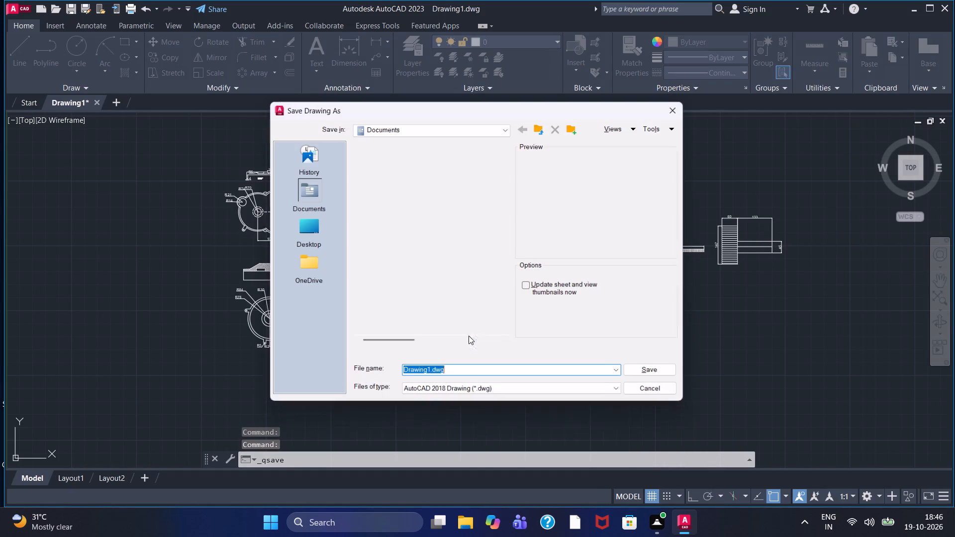
pyautogui.moveTo(431, 372); pyautogui.dragTo(341, 372)
pyautogui.press('BackSpace')
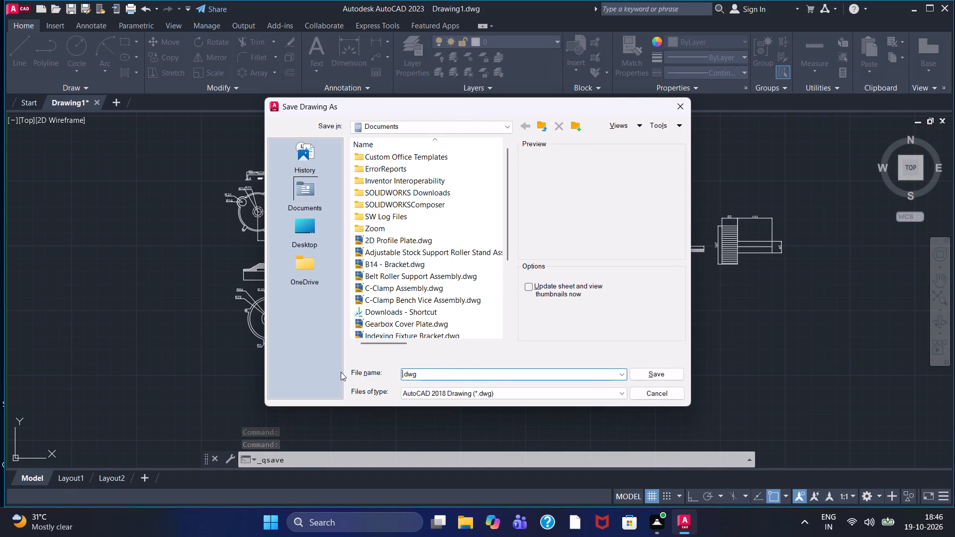
pyautogui.hotkey('ctrl', 'v')
pyautogui.click(637, 374)
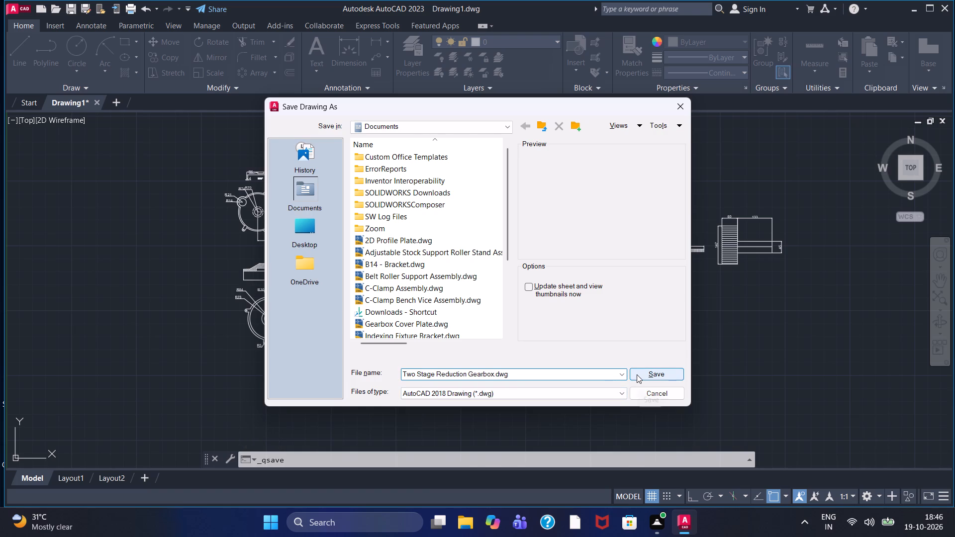